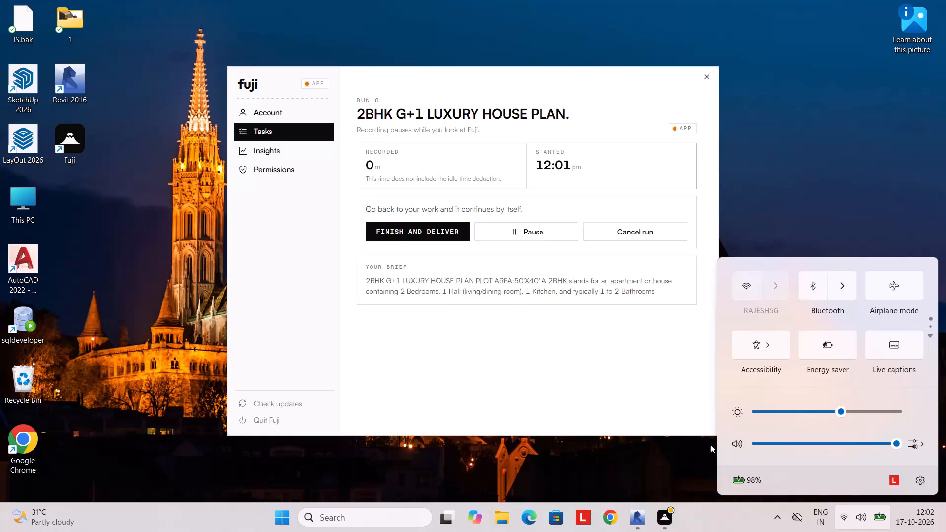
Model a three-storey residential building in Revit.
Switch to Revit and create a new project from the default template file in the US Imperial folder.
left_click(639, 522)
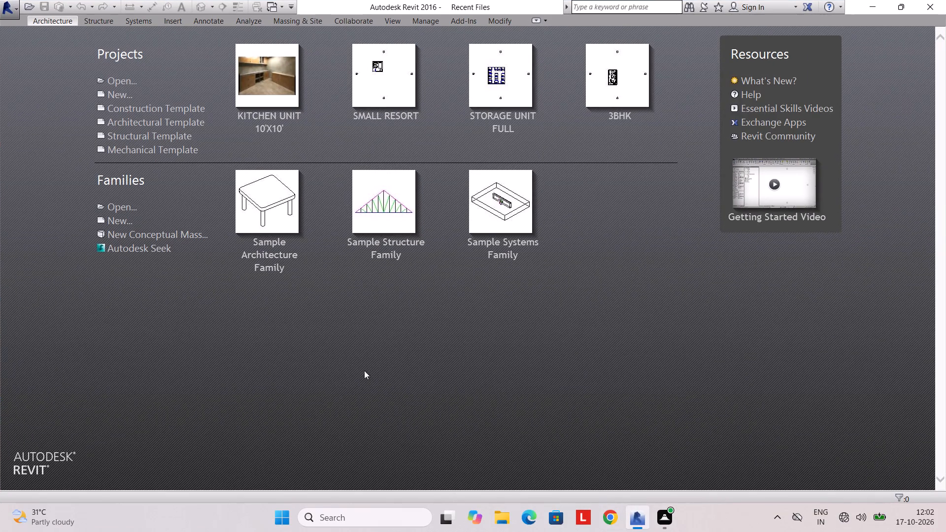
left_click(114, 96)
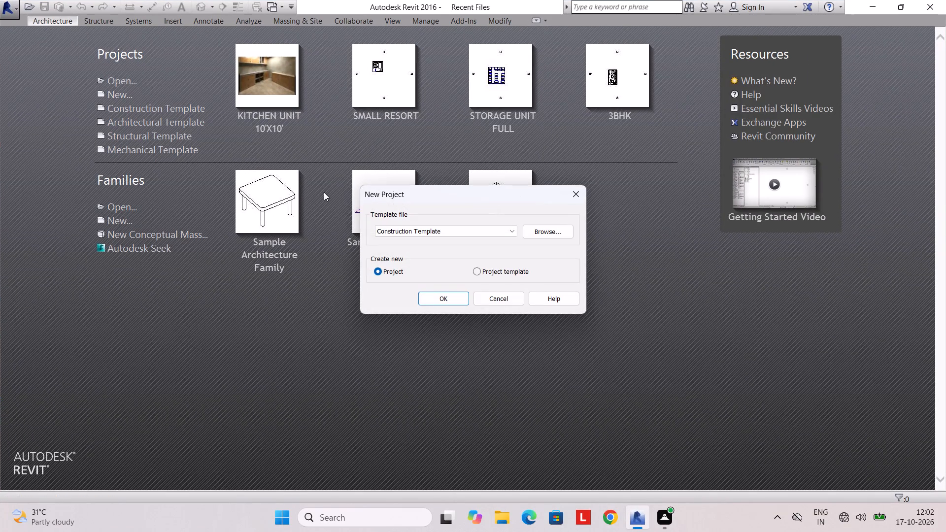
left_click(501, 231)
left_click(473, 255)
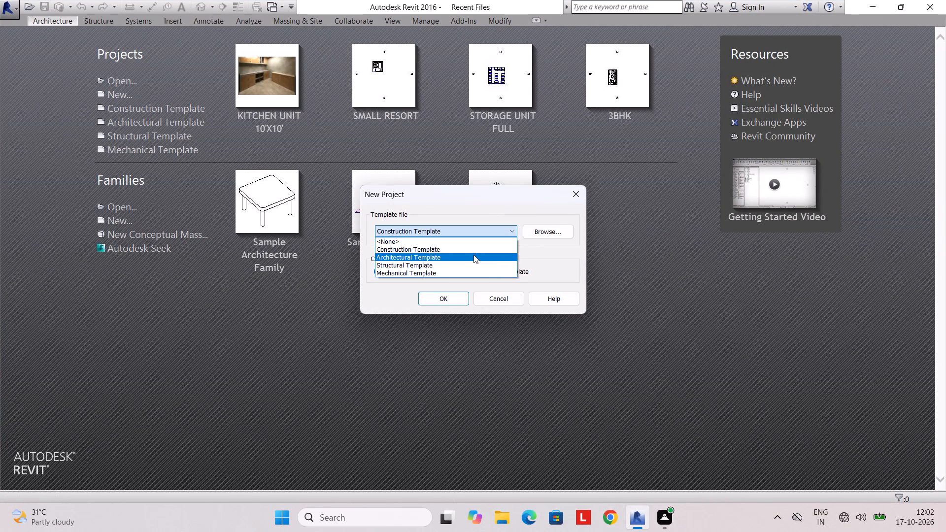
left_click(549, 234)
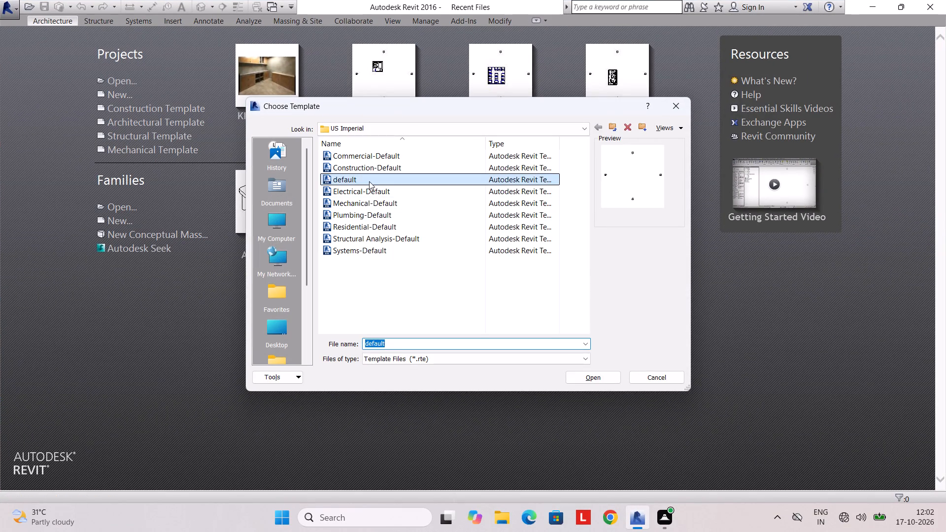
left_click(369, 181)
left_click(581, 379)
left_click(450, 303)
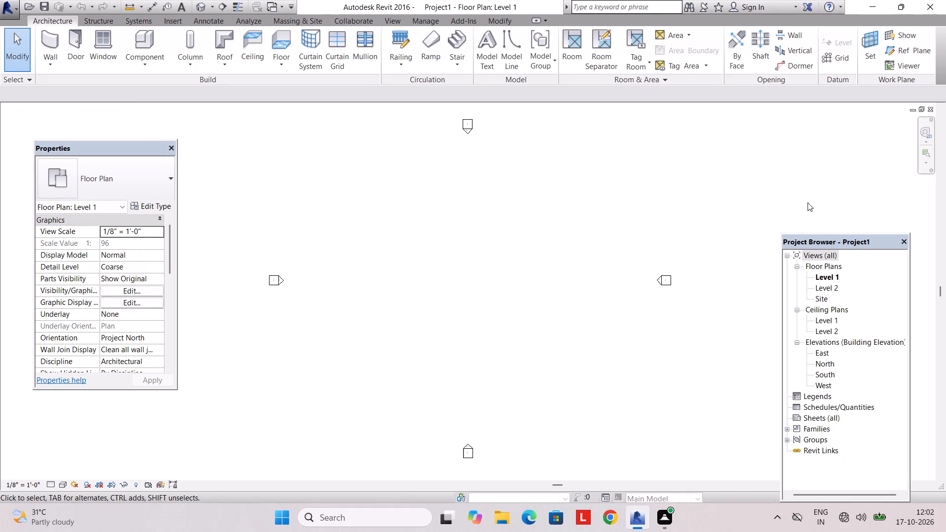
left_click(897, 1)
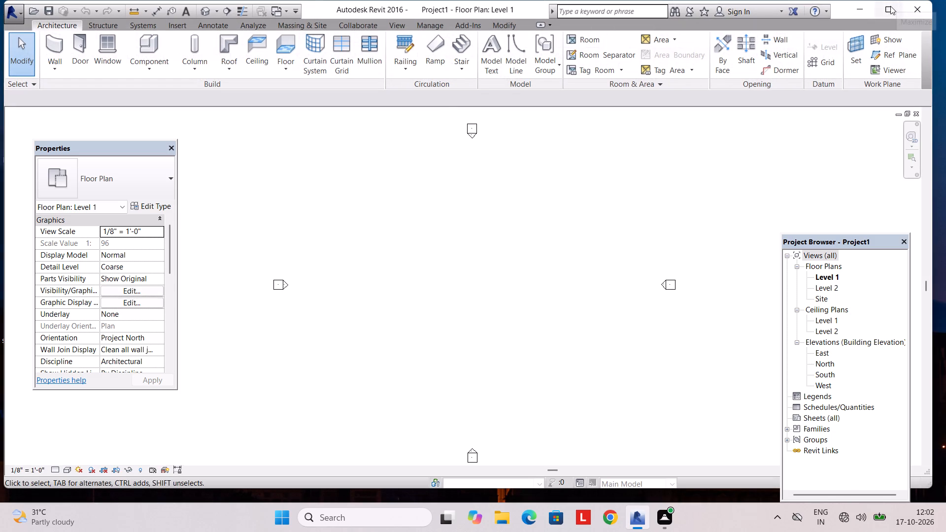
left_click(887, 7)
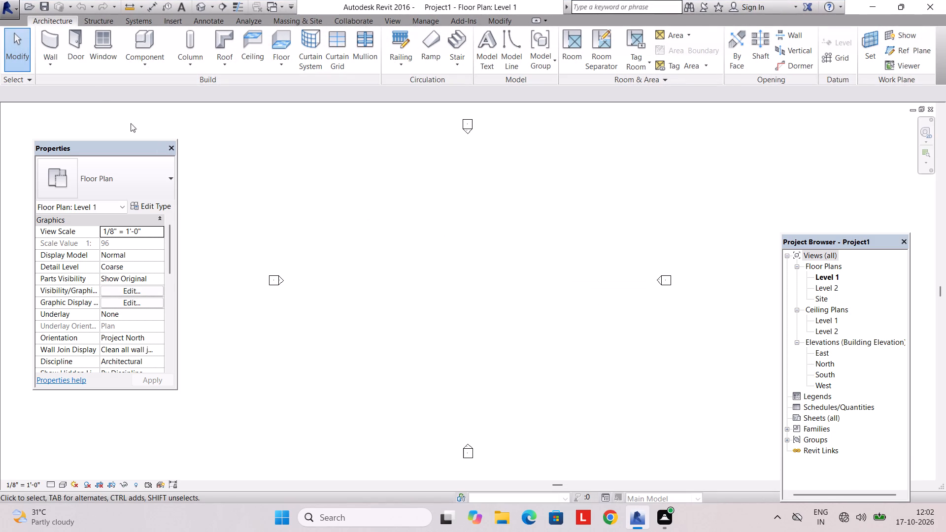
Duplicate the Generic - 8" basic wall as a new type named 9" and set its structure layer thickness to 9".
left_click(50, 49)
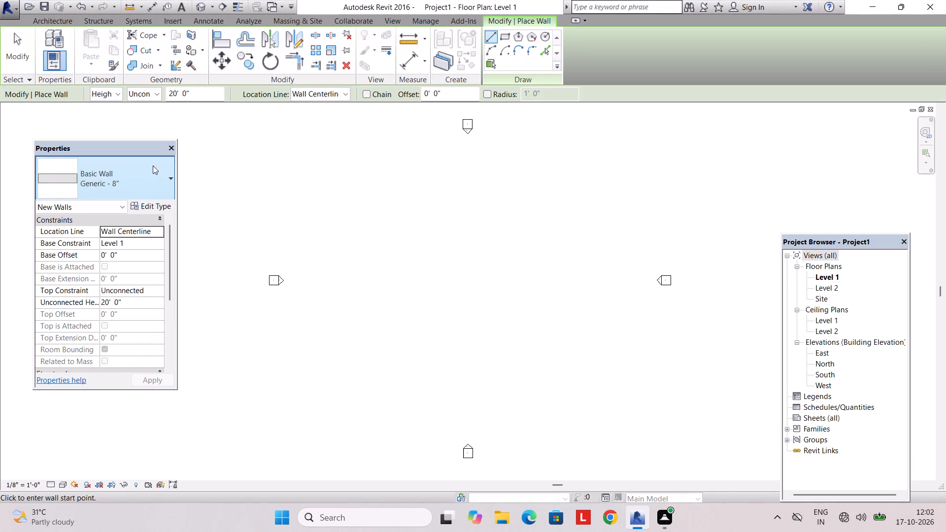
left_click(154, 200)
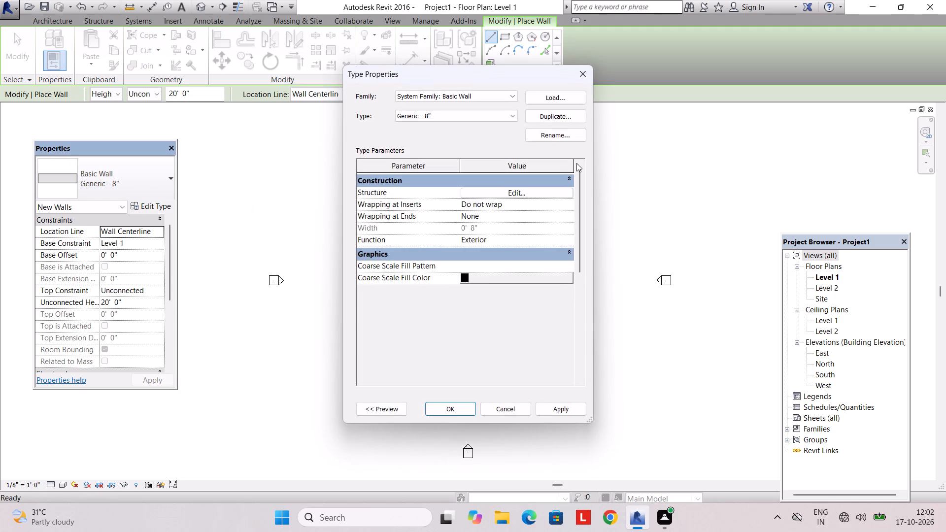
left_click(569, 117)
type("9\"")
key("Return")
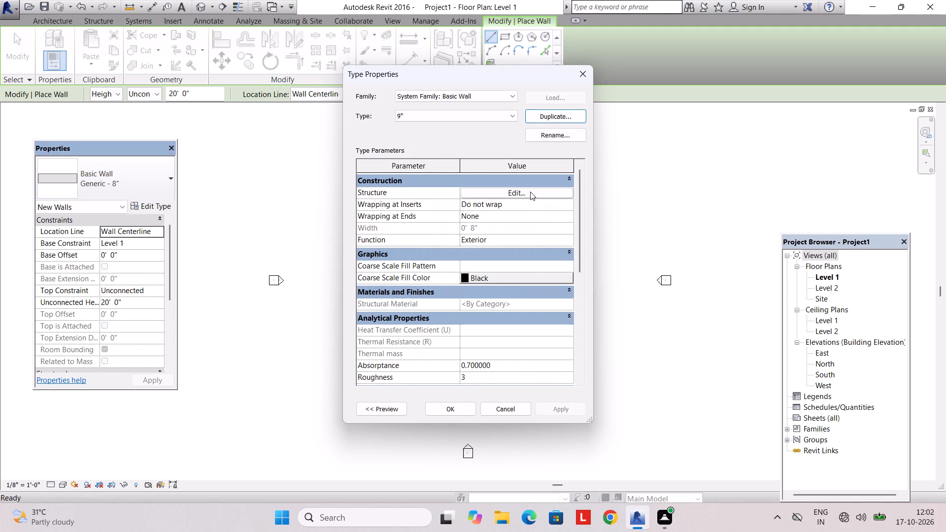
left_click(530, 192)
left_click(491, 199)
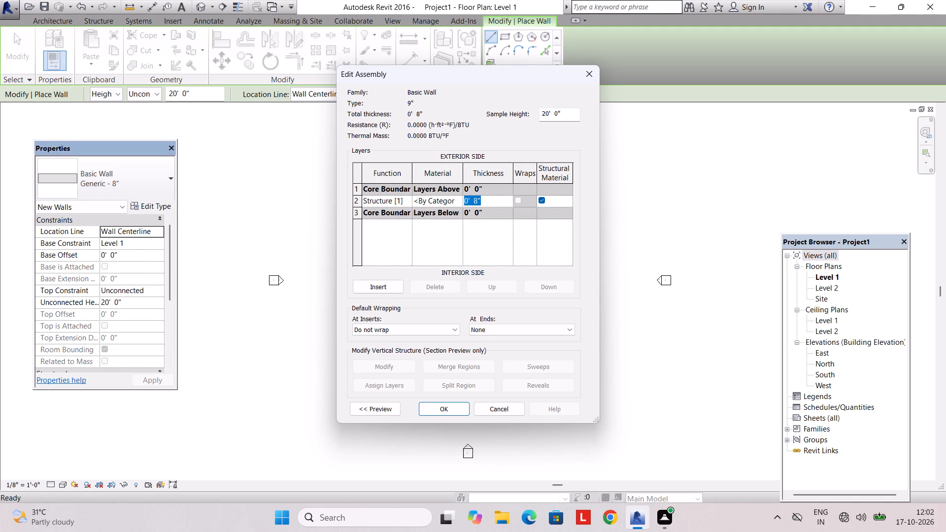
type("9\"")
key("Return")
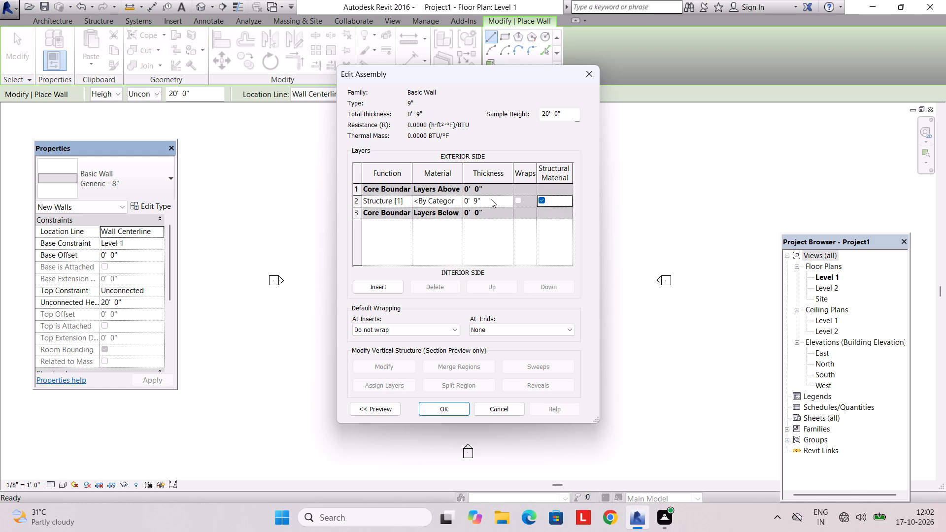
left_click(447, 419)
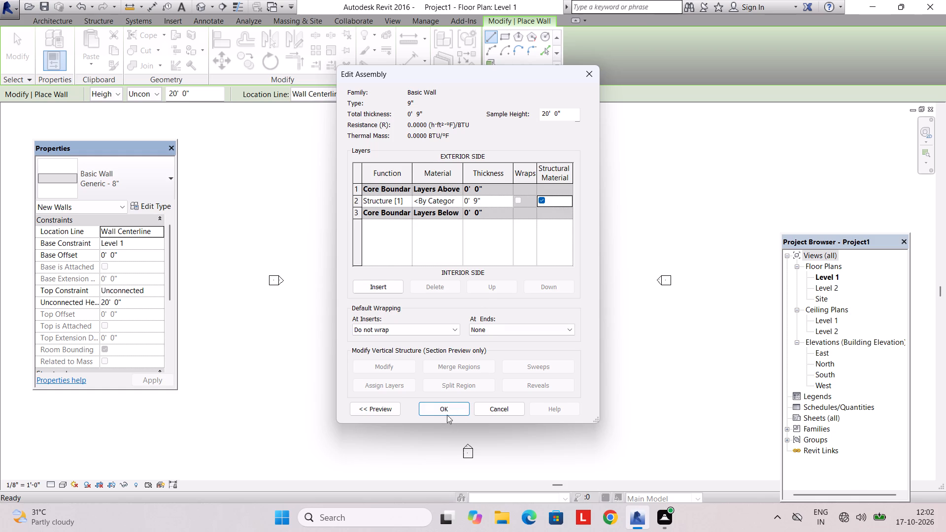
left_click(446, 408)
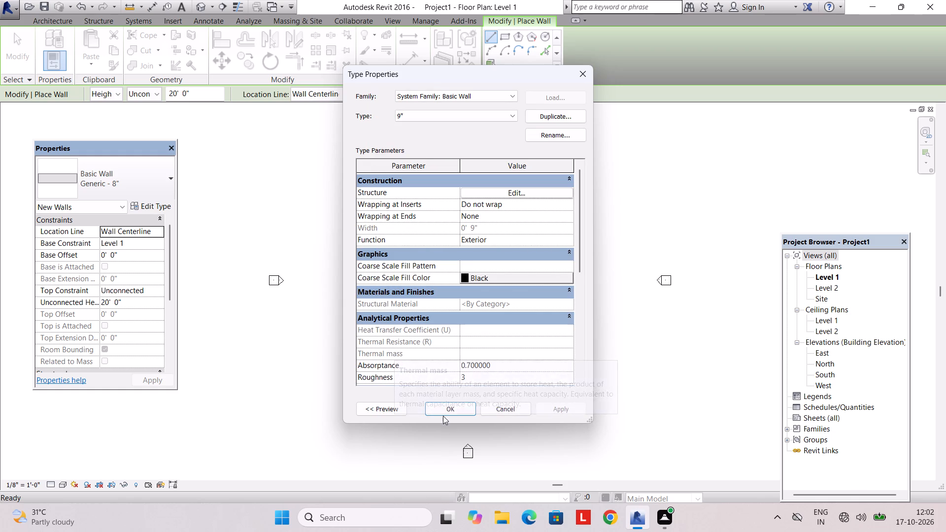
left_click(443, 413)
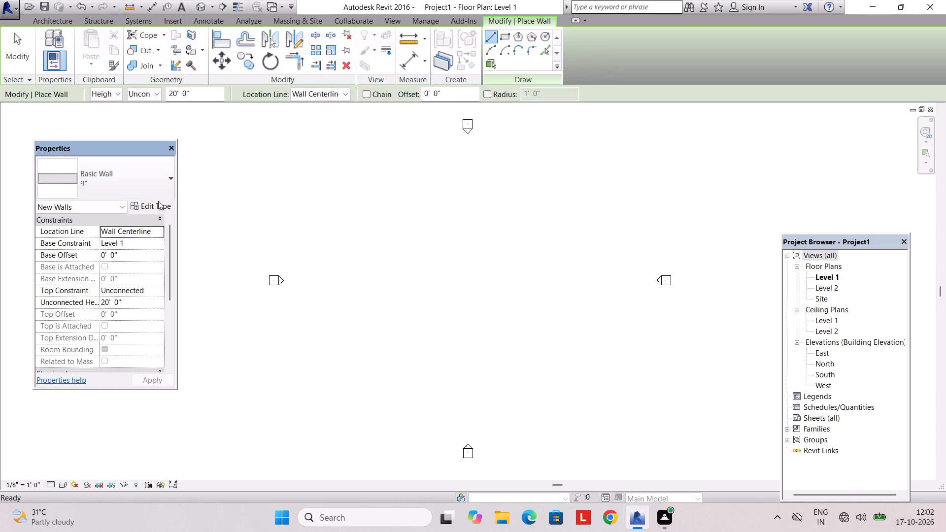
Duplicate the 9" wall type as a new type named 6" and set its structure layer thickness to 6".
left_click(158, 201)
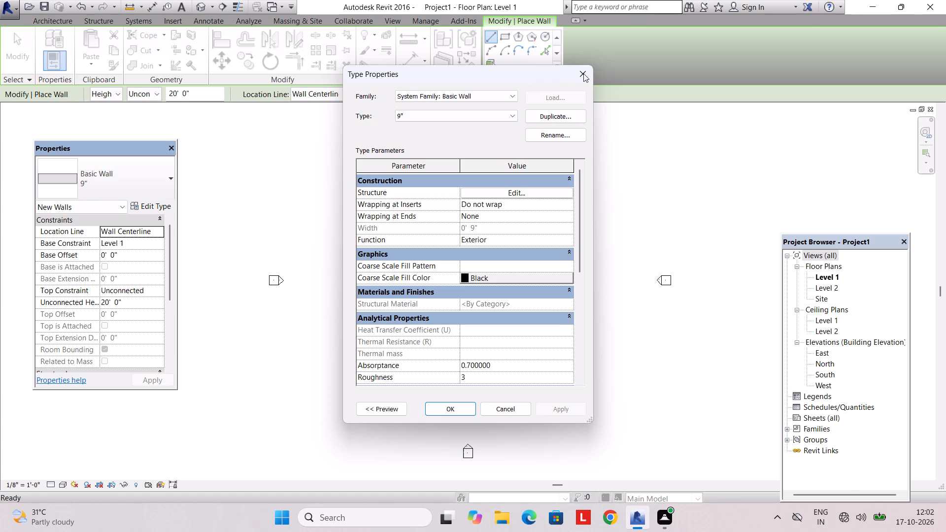
left_click(583, 76)
left_click(157, 205)
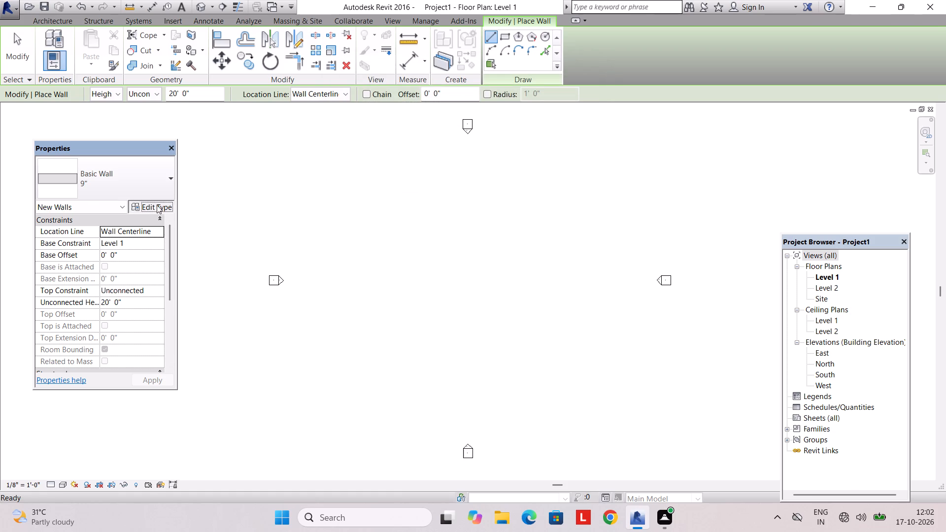
left_click(555, 122)
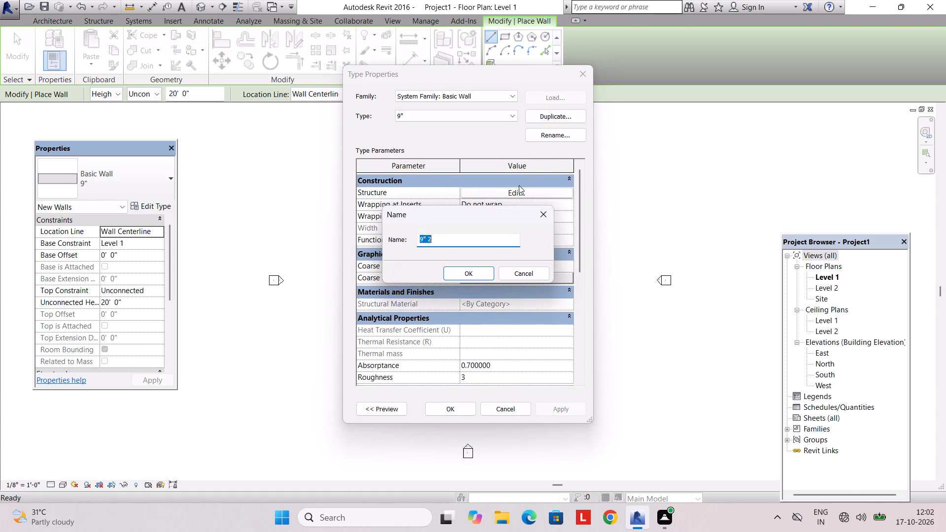
type("6\"")
key("Return")
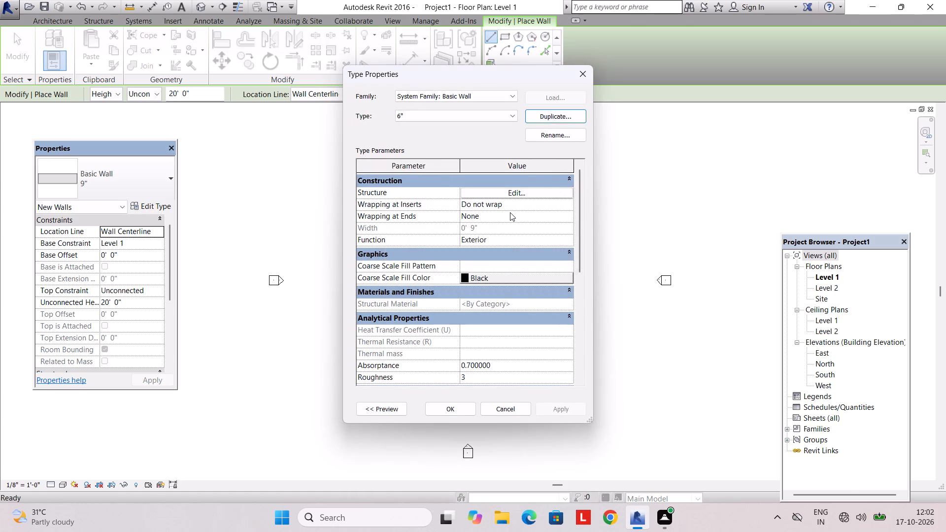
left_click(542, 192)
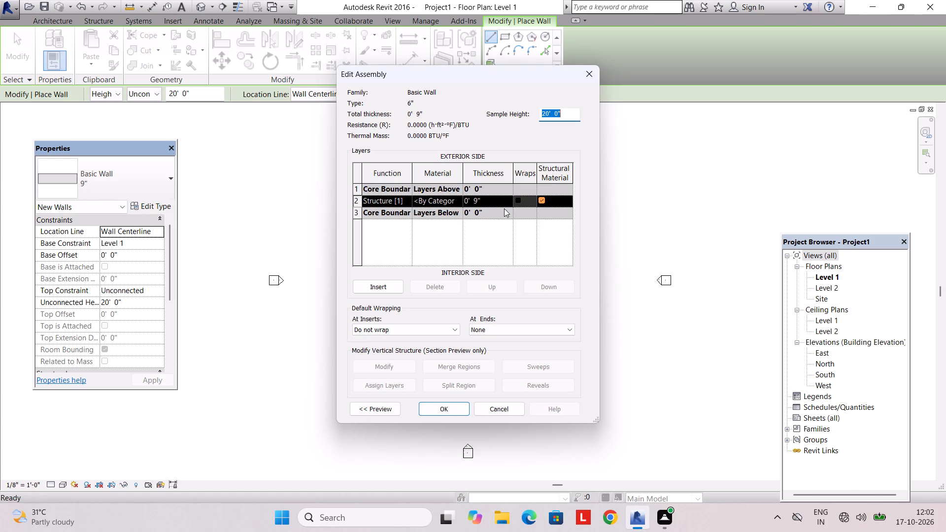
left_click(493, 202)
type("6\"")
key("Return")
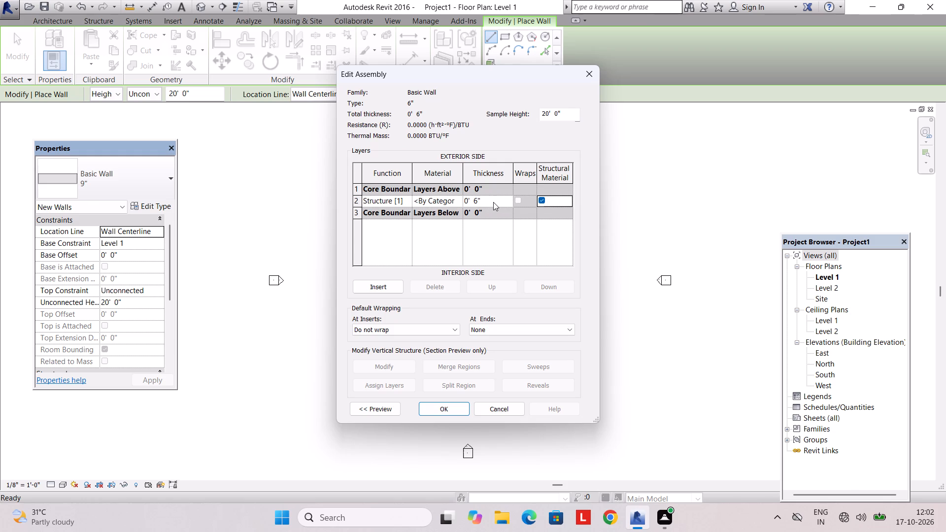
left_click(439, 408)
left_click(437, 411)
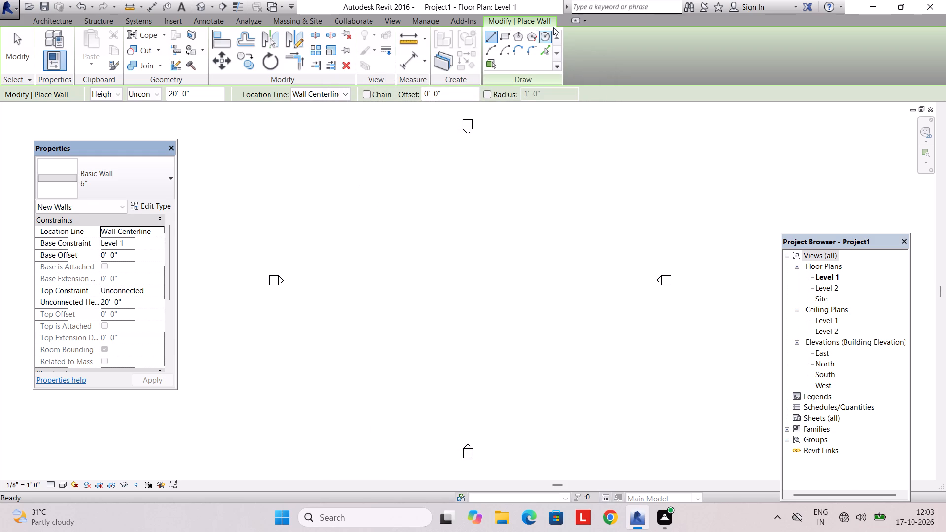
Draw a rectangle of 6" walls on the Level 1 plan and size it 50' wide by 40' deep.
left_click(500, 40)
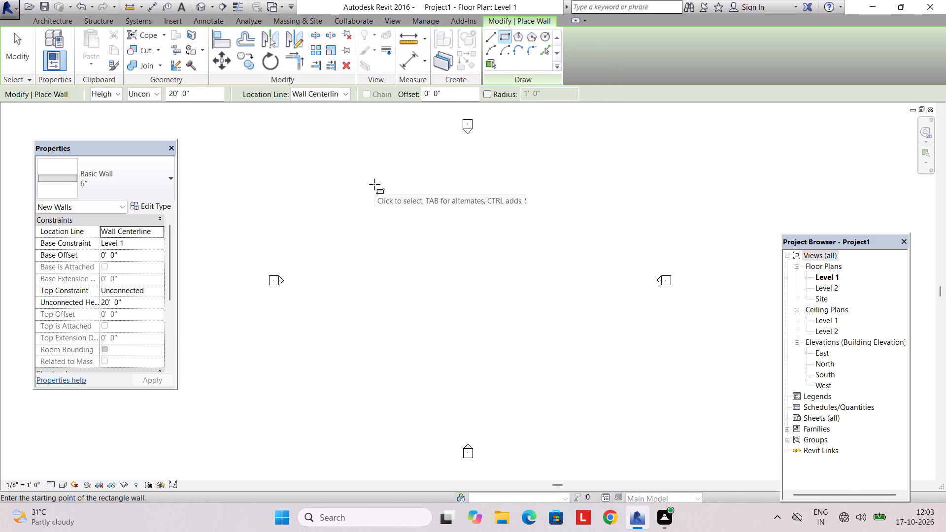
left_click(374, 184)
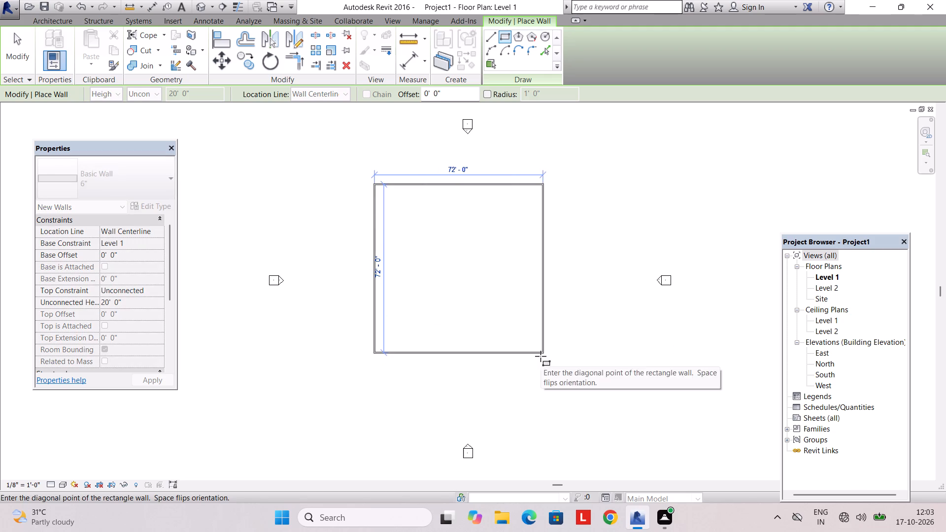
left_click(541, 356)
left_click(466, 393)
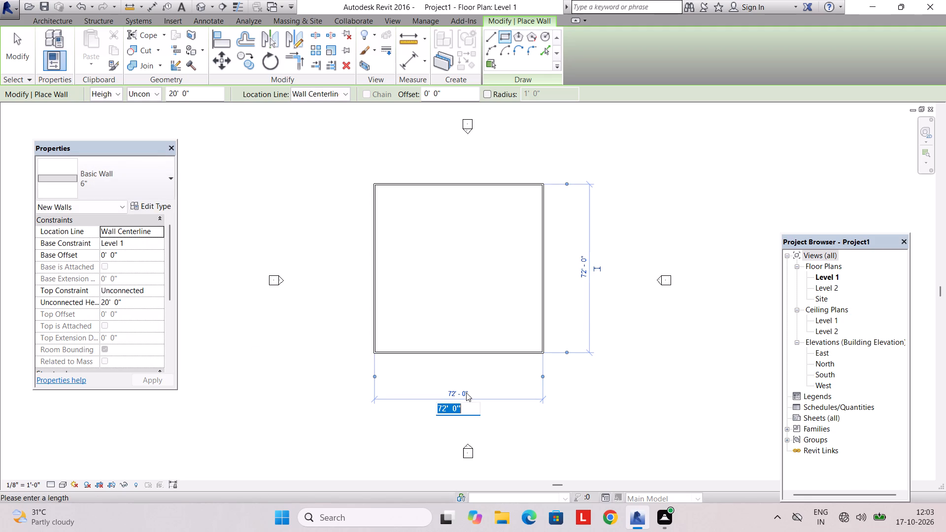
type("50'")
key("Return")
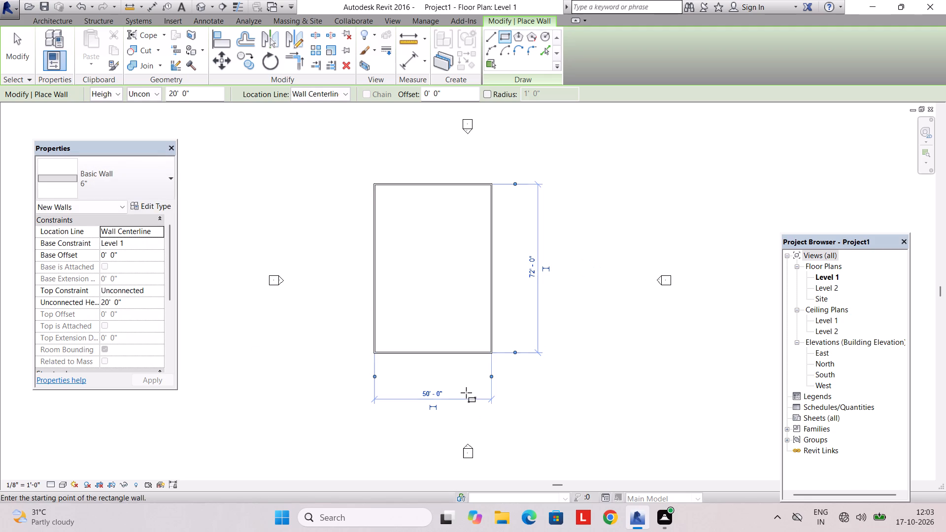
left_click(524, 270)
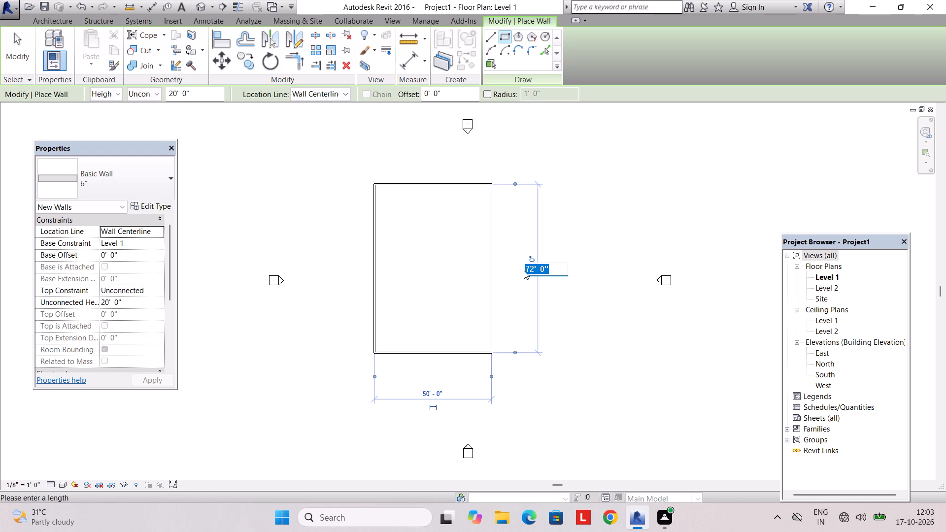
type("40'")
key("Return")
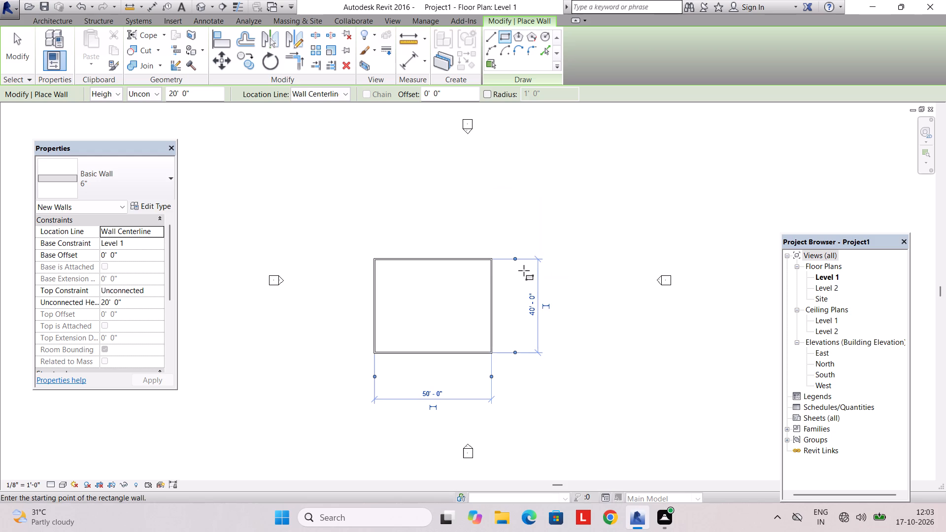
key("Escape")
key("Escape")
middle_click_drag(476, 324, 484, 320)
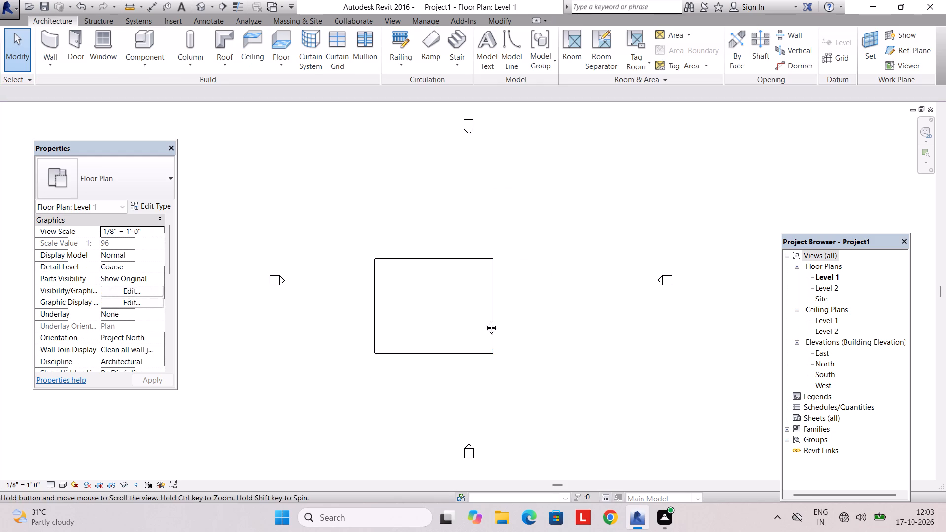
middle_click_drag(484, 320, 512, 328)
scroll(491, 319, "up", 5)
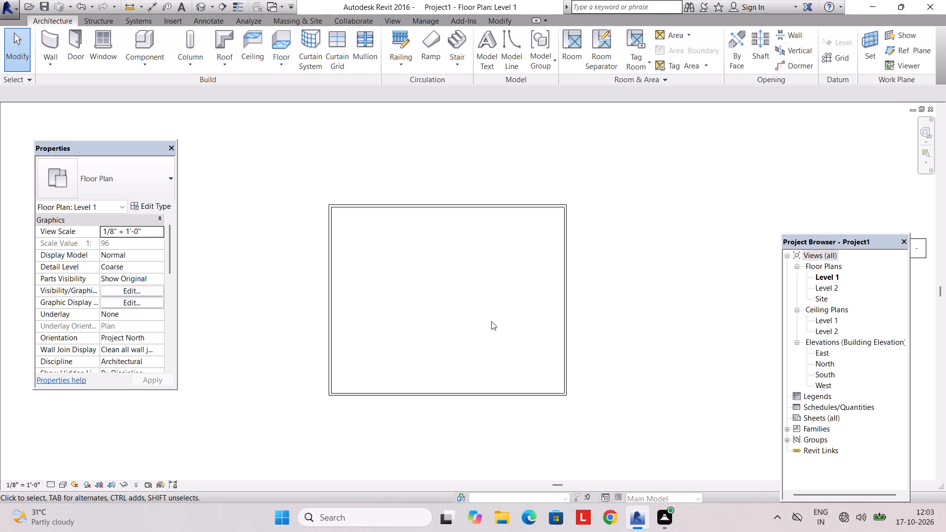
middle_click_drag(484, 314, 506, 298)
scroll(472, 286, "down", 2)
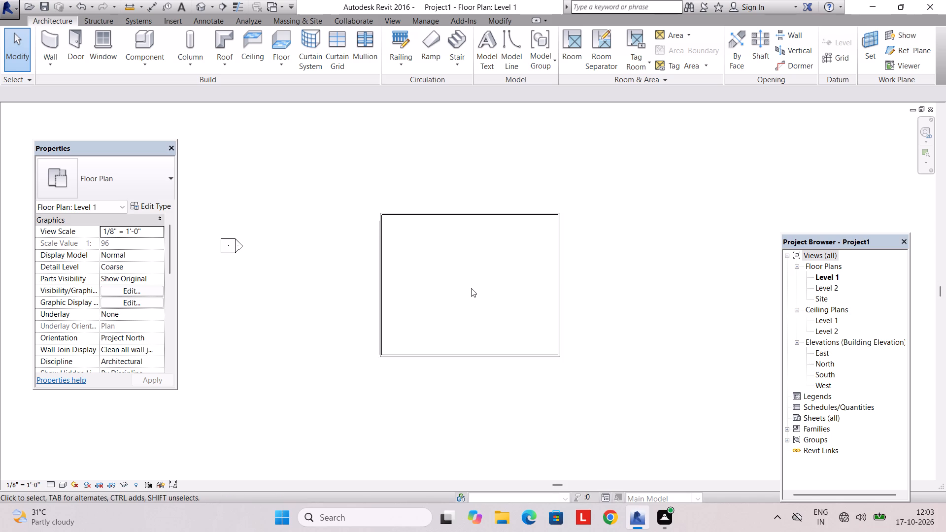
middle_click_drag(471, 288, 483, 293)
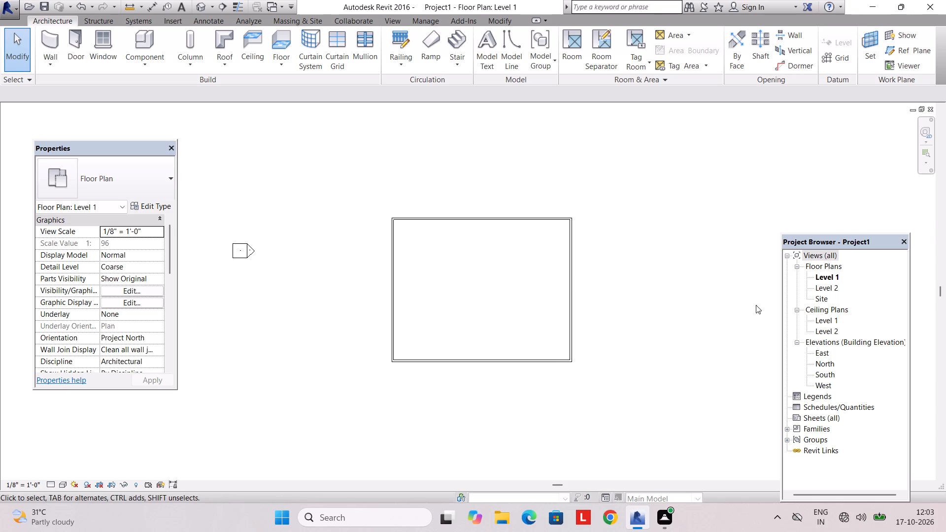
In the East elevation, set the unconnected height of the wall facing the view to 10'.
double_click(819, 348)
scroll(574, 354, "down", 3)
middle_click_drag(574, 356, 517, 414)
left_click(451, 327)
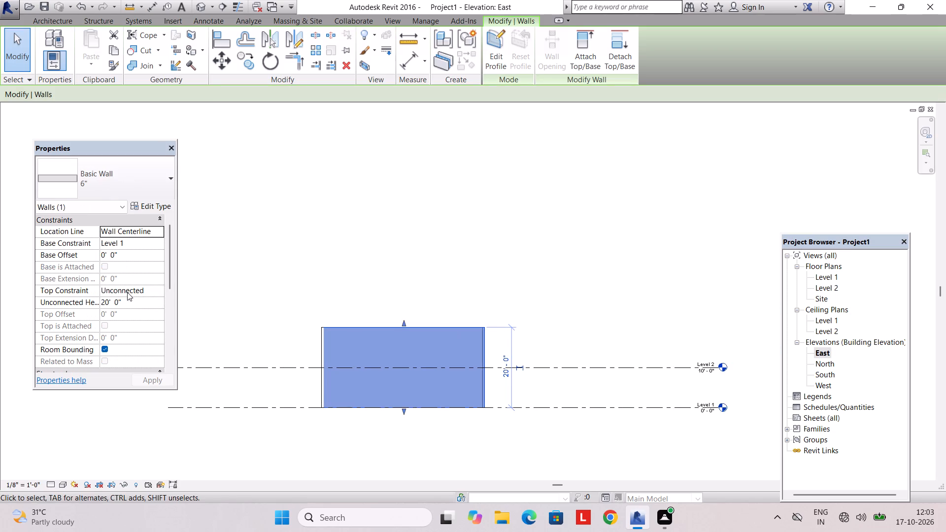
left_click(129, 299)
type("10'")
key("Return")
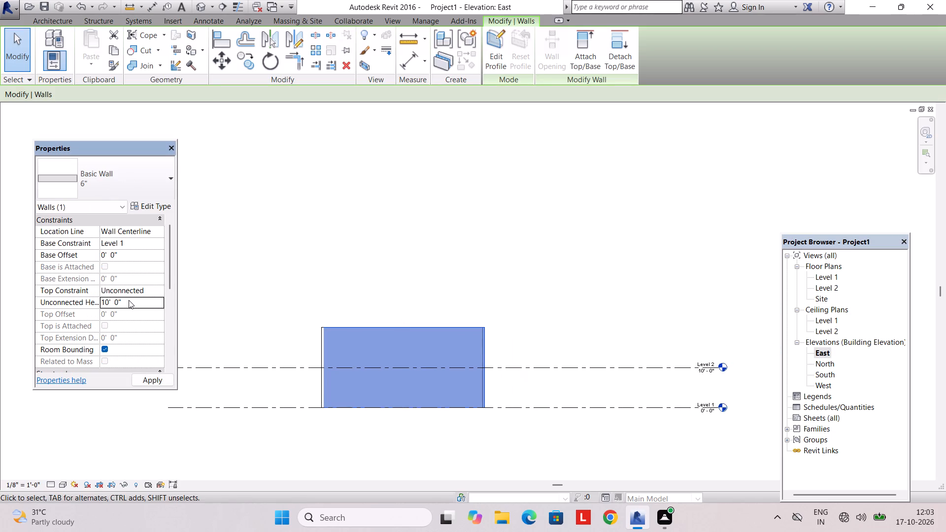
key("Return")
key("Escape")
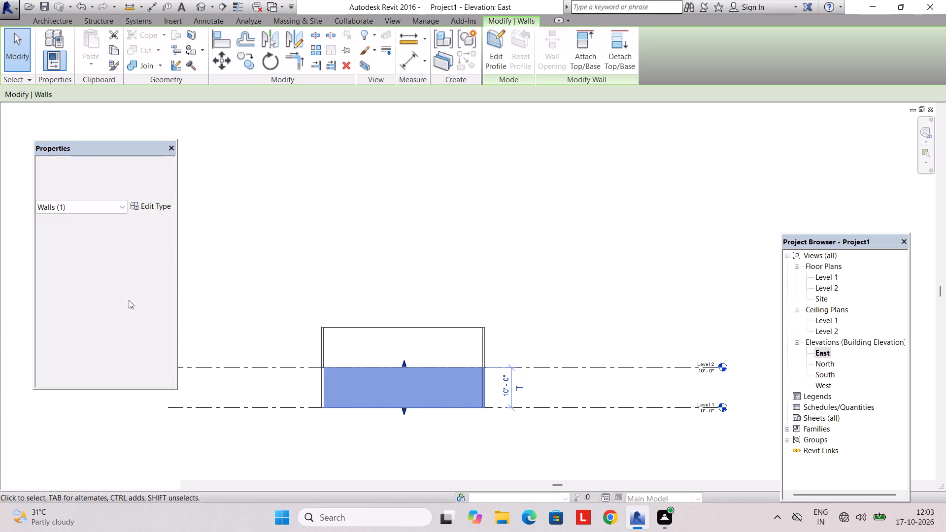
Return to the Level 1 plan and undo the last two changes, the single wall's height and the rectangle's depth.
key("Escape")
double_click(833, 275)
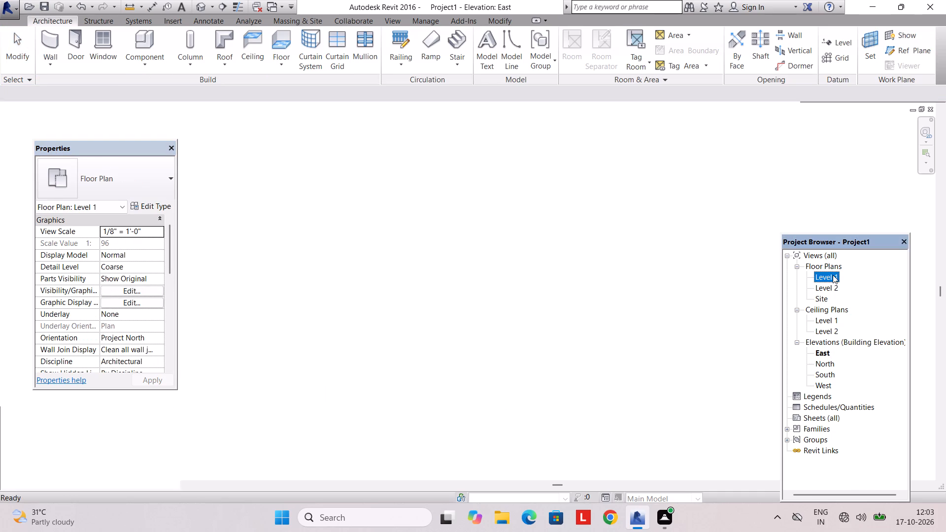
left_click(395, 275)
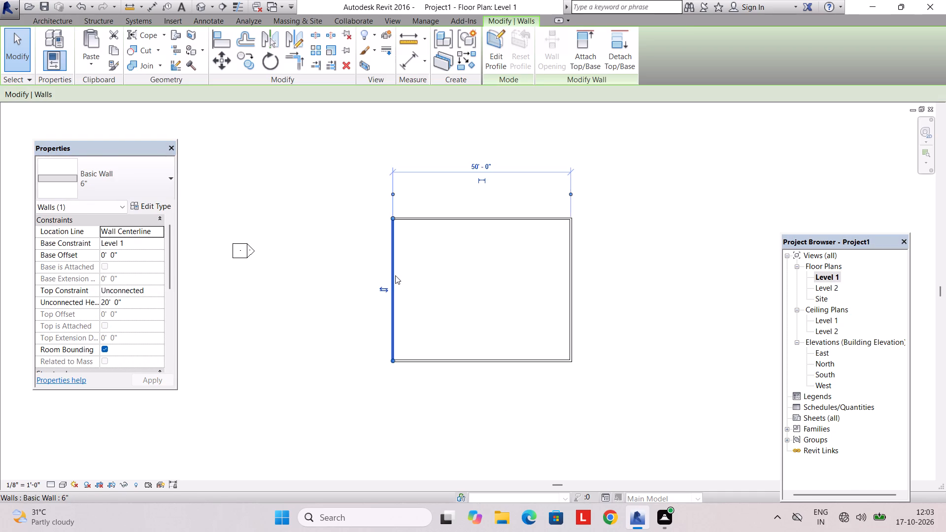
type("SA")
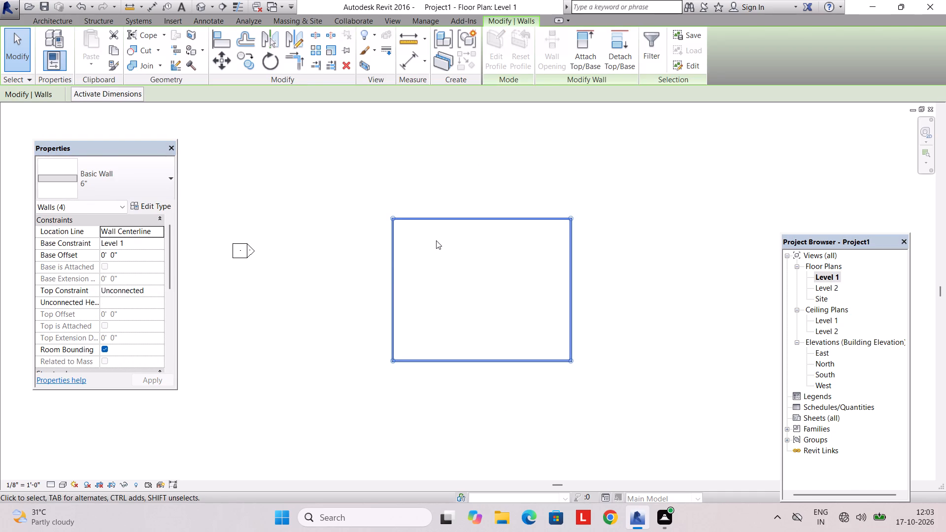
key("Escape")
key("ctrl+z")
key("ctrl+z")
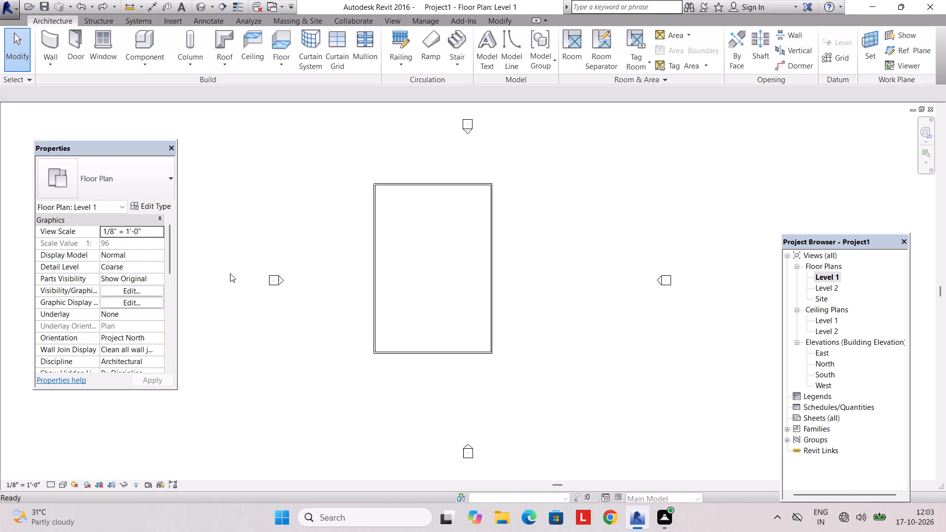
Set the depth of the outer wall rectangle to 40' on the Level 1 plan by repositioning its lower wall.
left_click(468, 352)
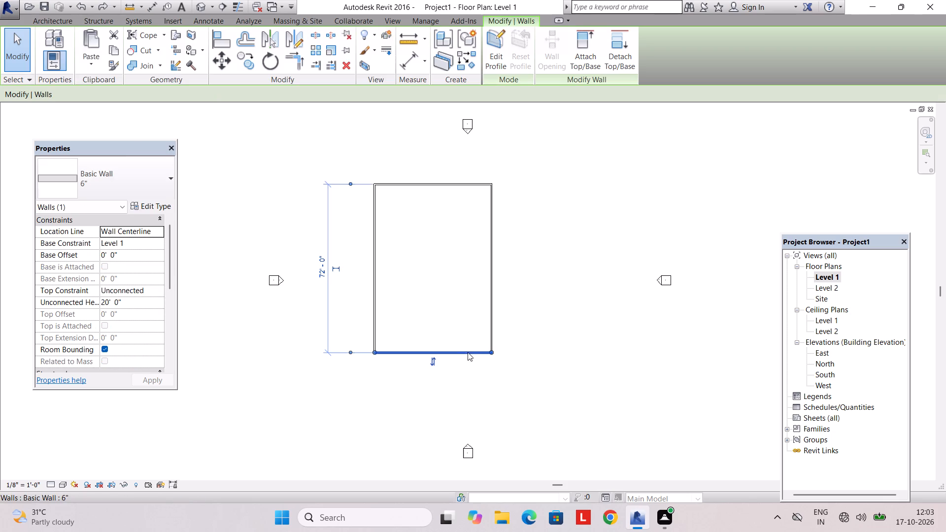
left_click(322, 270)
type("40'")
key("Return")
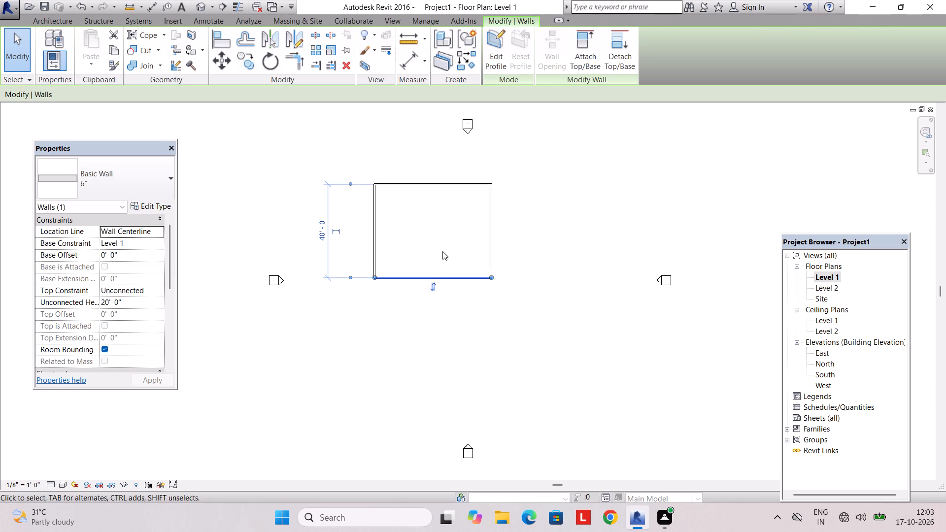
key("Escape")
Set the unconnected height of all four 6" outer walls to 10' together.
scroll(433, 235, "up", 3)
middle_click_drag(445, 249, 484, 283)
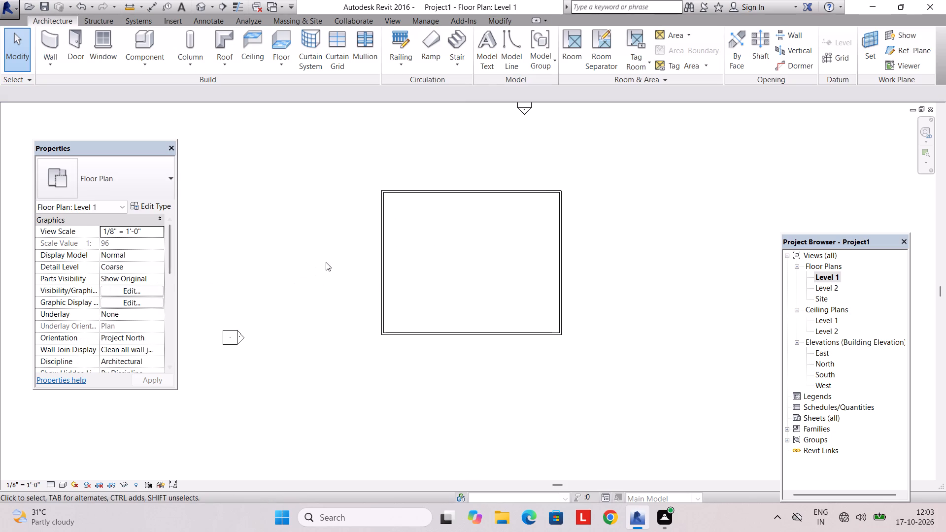
left_click(382, 256)
key("s")
key("a")
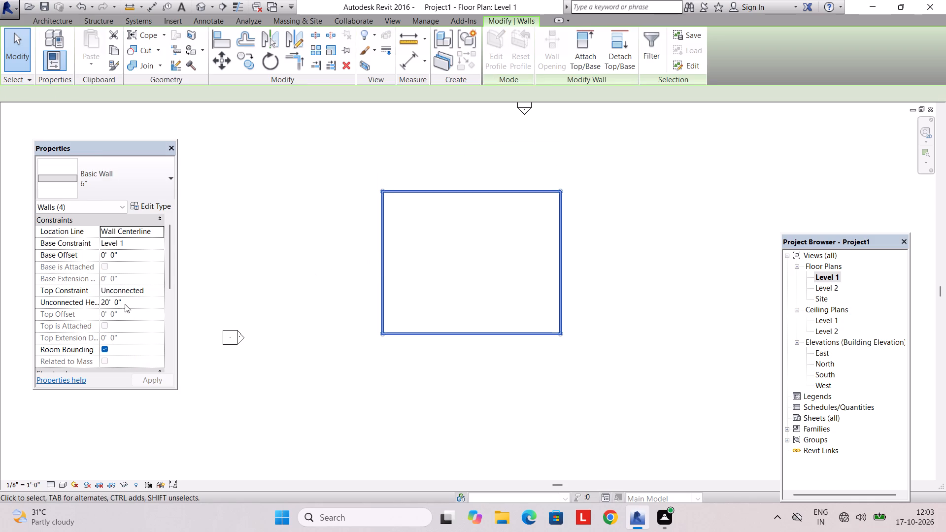
left_click(125, 302)
double_click(125, 302)
left_click(125, 302)
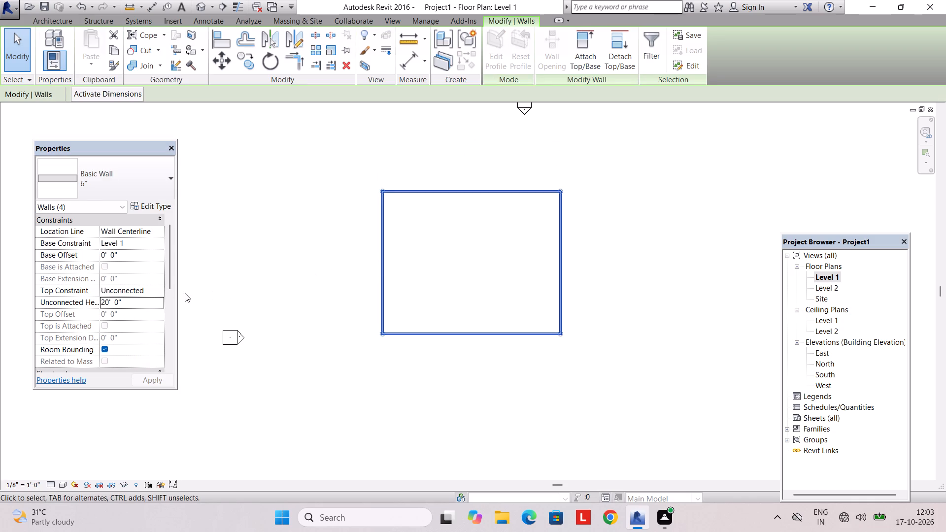
left_click(121, 299)
left_click_drag(121, 299, 61, 305)
type("10'")
key("Return")
key("Return")
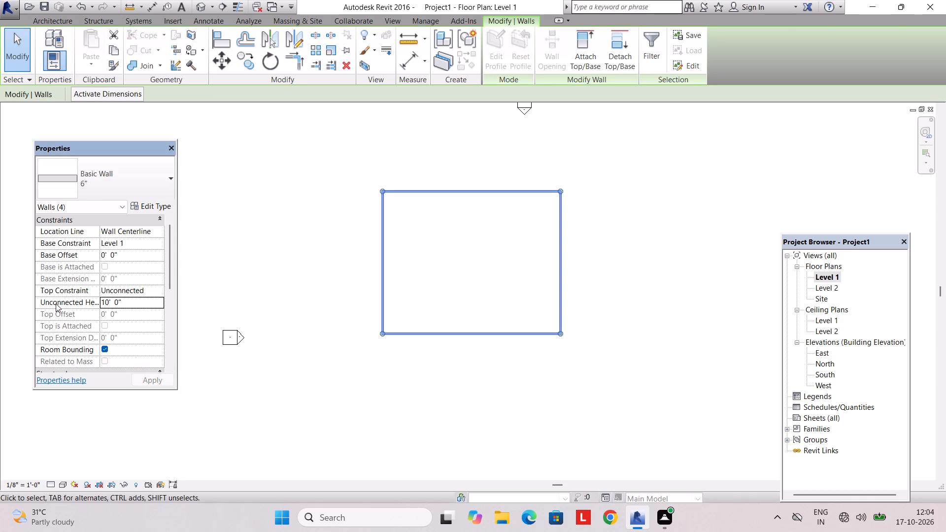
key("Escape")
Open the East elevation view.
double_click(821, 347)
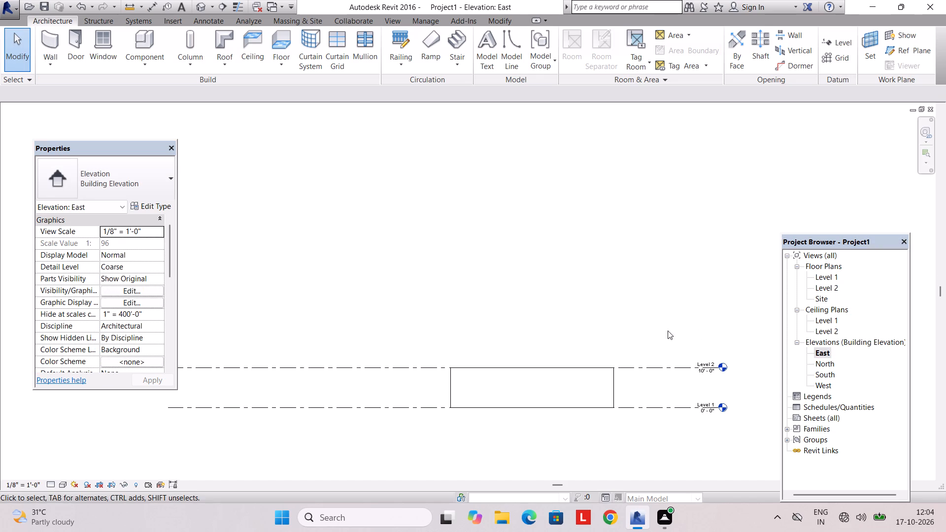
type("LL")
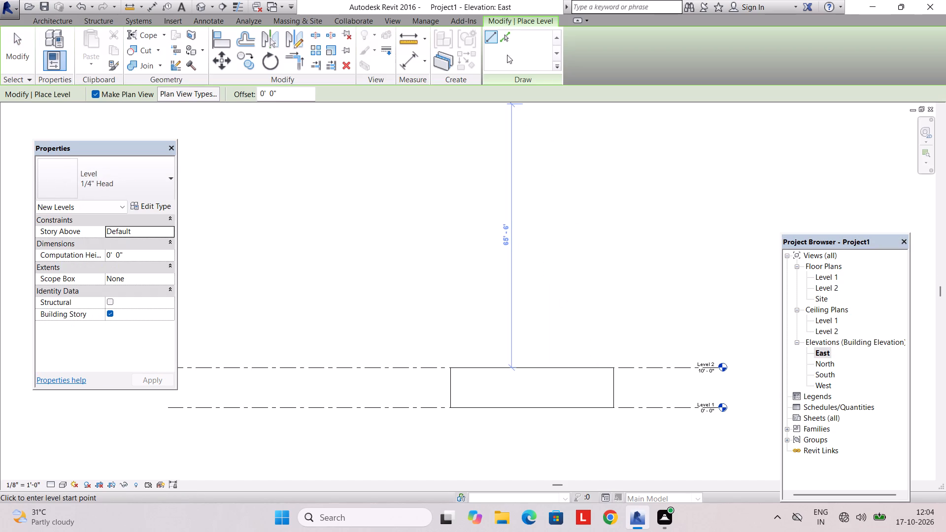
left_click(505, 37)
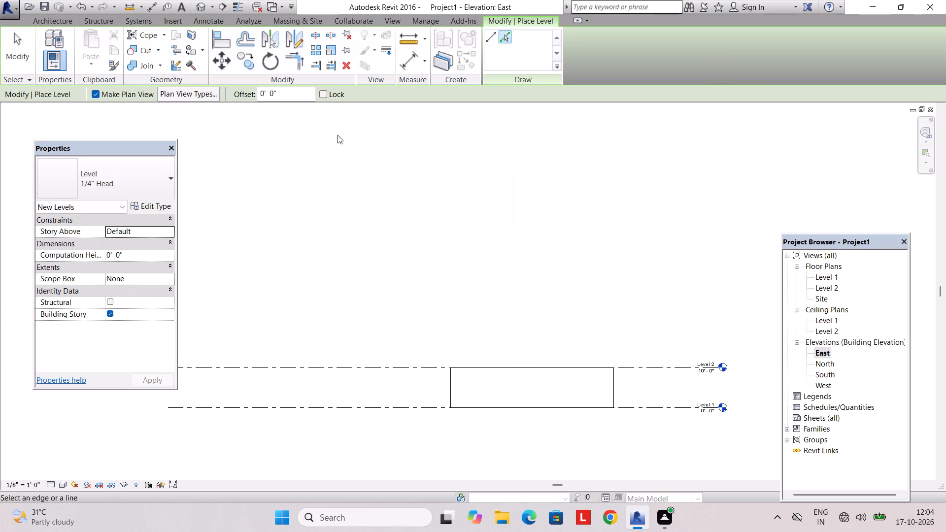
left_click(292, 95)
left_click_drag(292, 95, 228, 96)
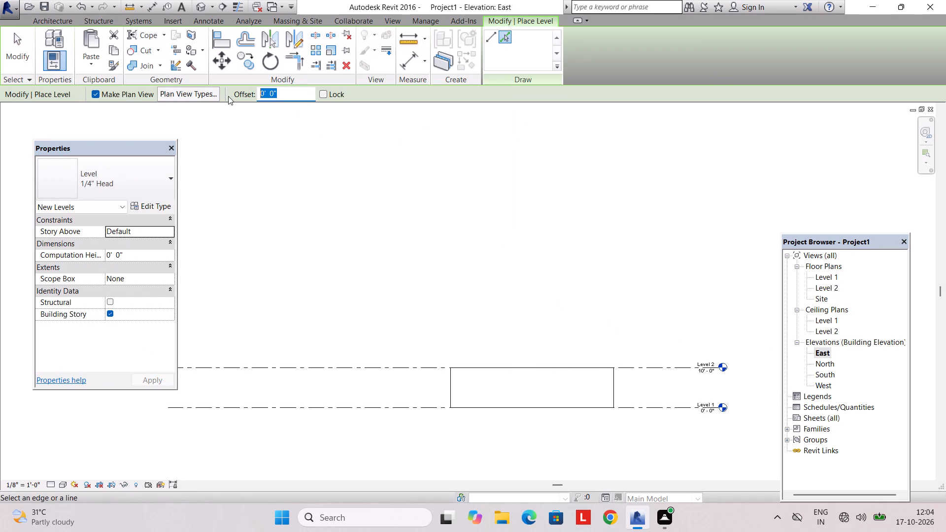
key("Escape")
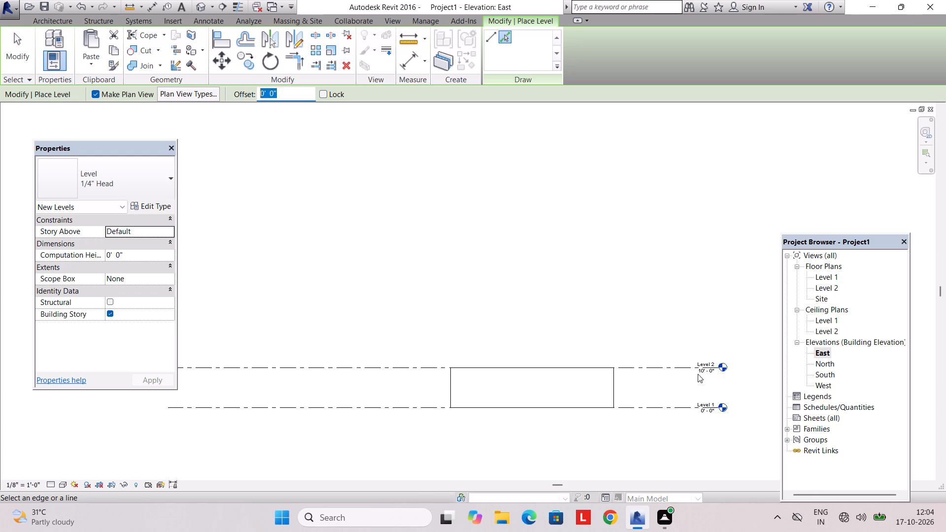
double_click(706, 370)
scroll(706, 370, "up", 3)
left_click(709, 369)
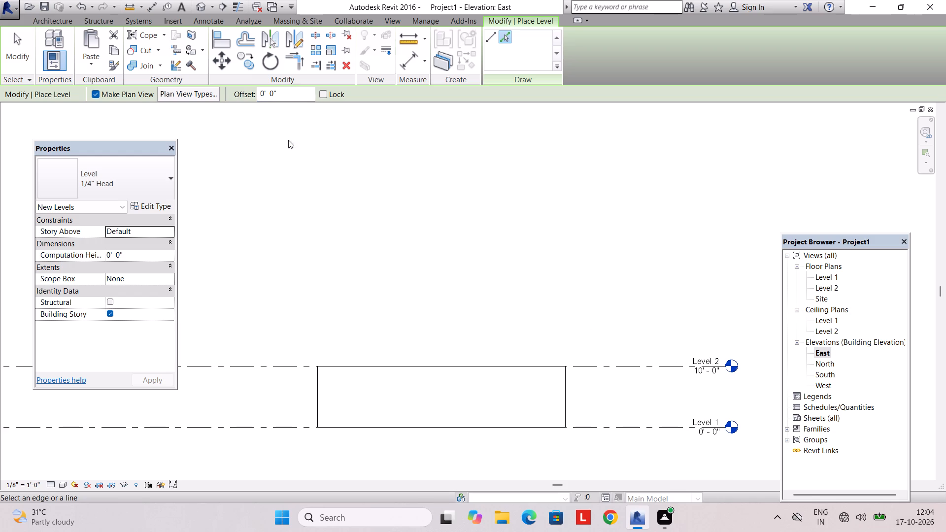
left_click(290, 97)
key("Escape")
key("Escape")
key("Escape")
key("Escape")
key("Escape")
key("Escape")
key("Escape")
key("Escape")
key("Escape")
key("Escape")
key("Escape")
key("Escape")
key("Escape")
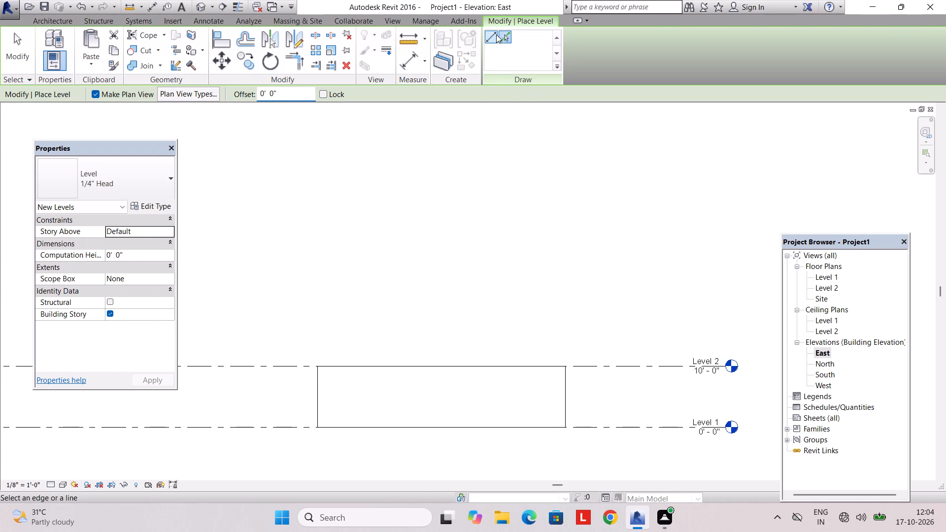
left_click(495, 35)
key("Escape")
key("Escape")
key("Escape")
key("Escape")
Set the elevation of Level 2 to 10'6" in the East elevation.
left_click(713, 372)
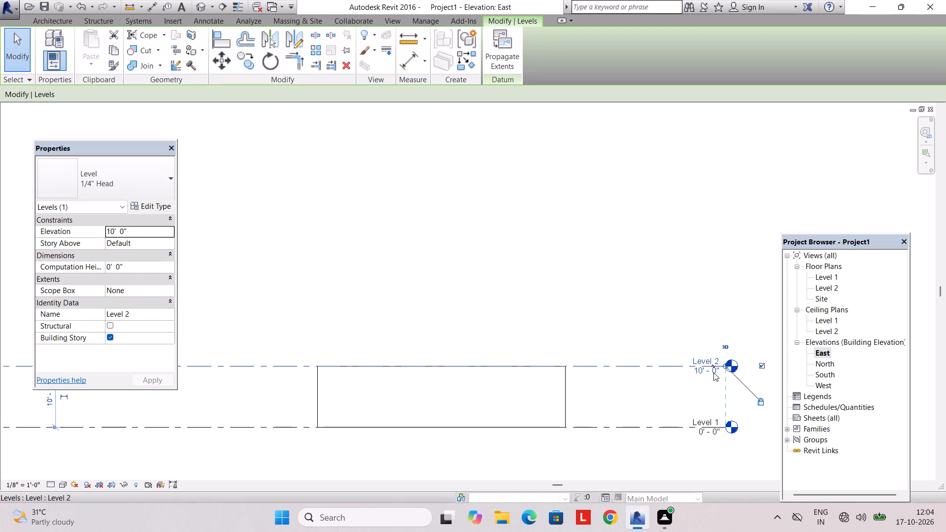
scroll(713, 372, "up", 4)
left_click(711, 370)
type("10'6\"")
key("Return")
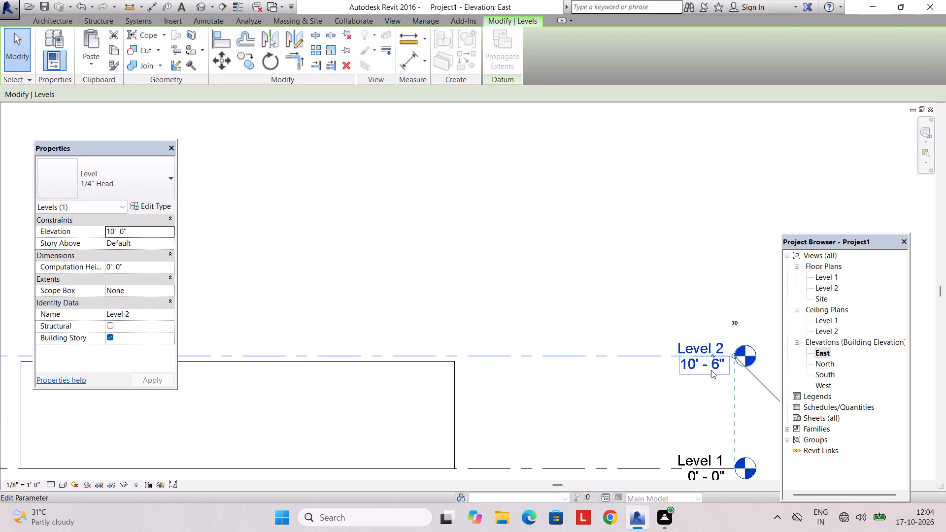
key("Escape")
Add a new level above Level 2 by picking its line with the Level tool at a 10'6" offset.
type("LL")
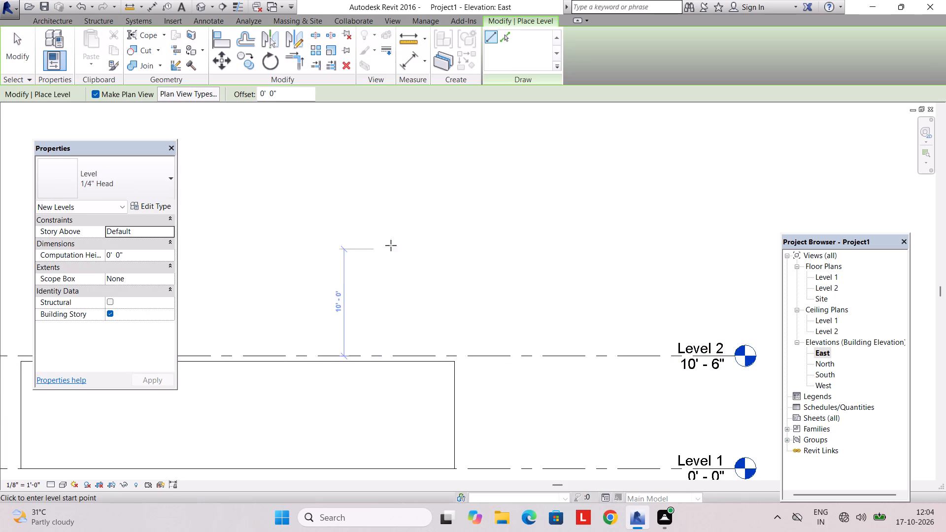
left_click(505, 30)
left_click(506, 37)
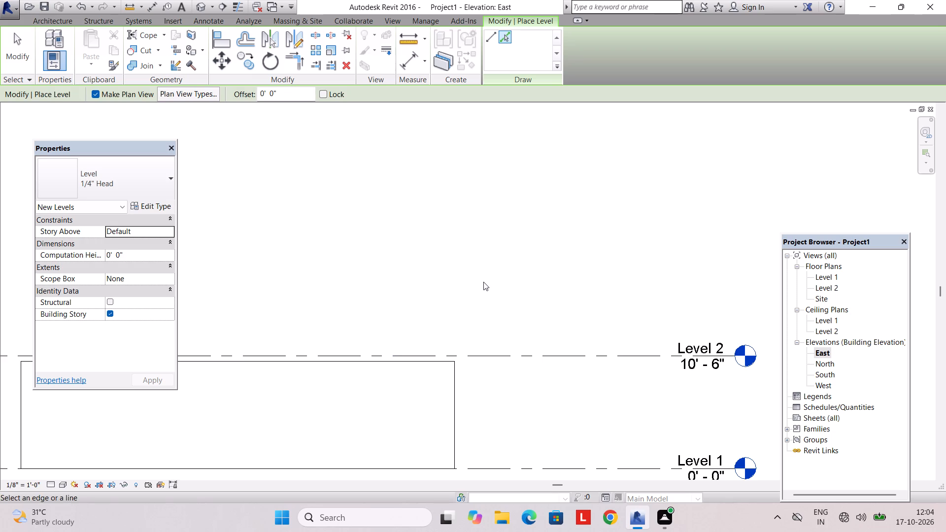
scroll(483, 282, "down", 2)
middle_click_drag(483, 283, 553, 280)
left_click(295, 97)
left_click_drag(295, 97, 290, 97)
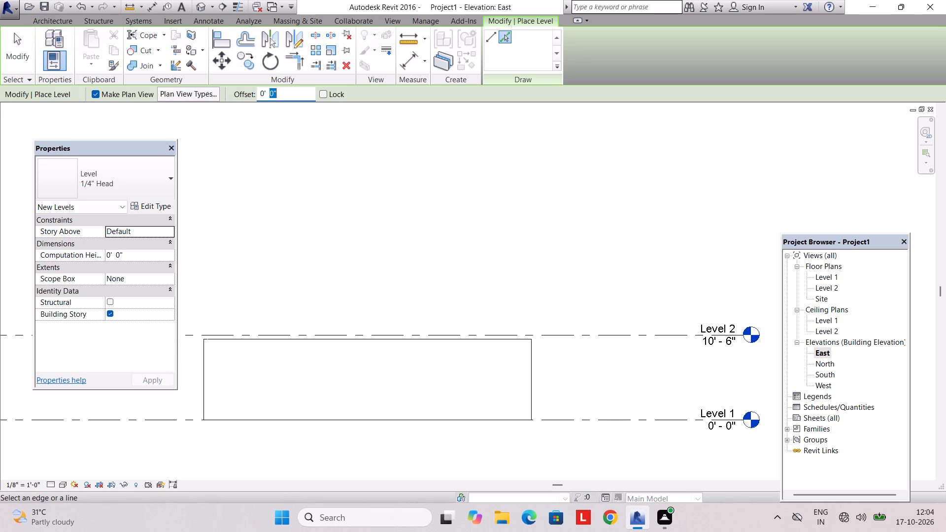
left_click_drag(290, 97, 226, 99)
type("10'6\"")
key("Return")
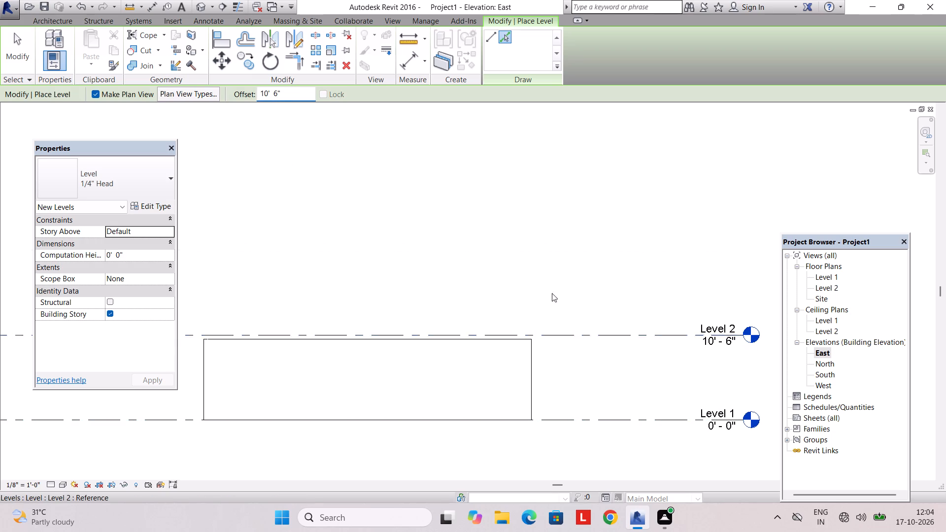
left_click(506, 35)
scroll(590, 339, "down", 2)
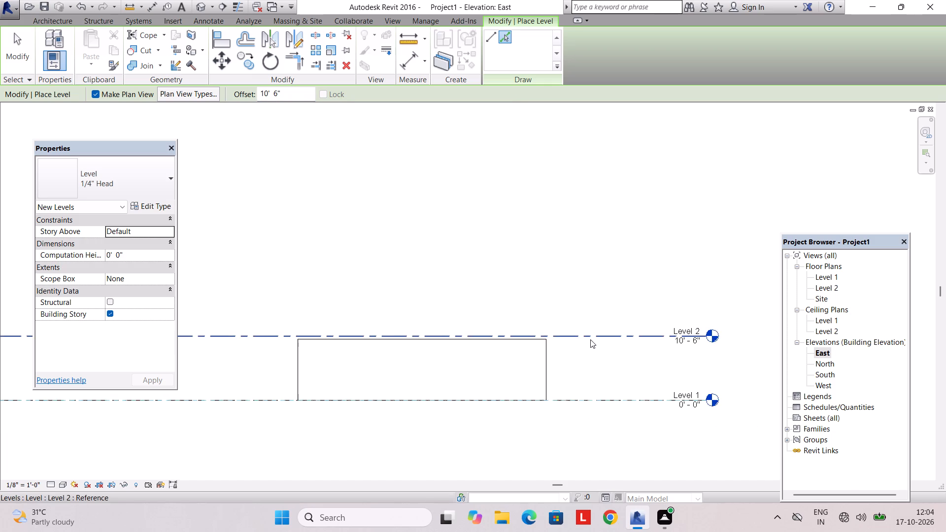
scroll(590, 339, "down", 6)
left_click(435, 341)
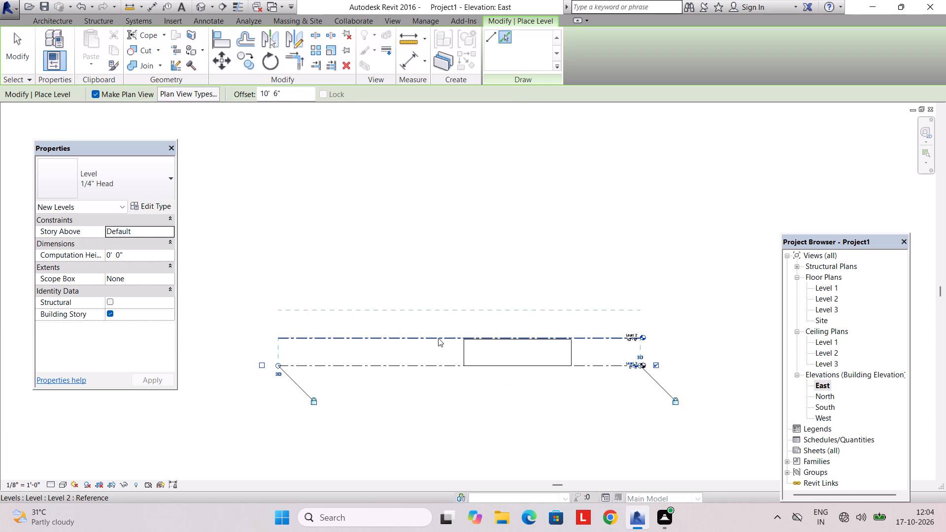
key("ctrl+z")
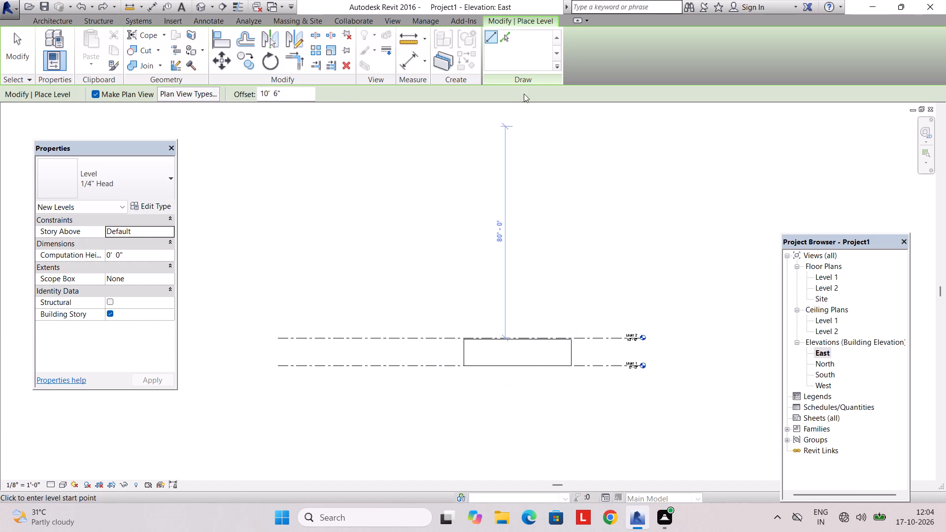
left_click(505, 40)
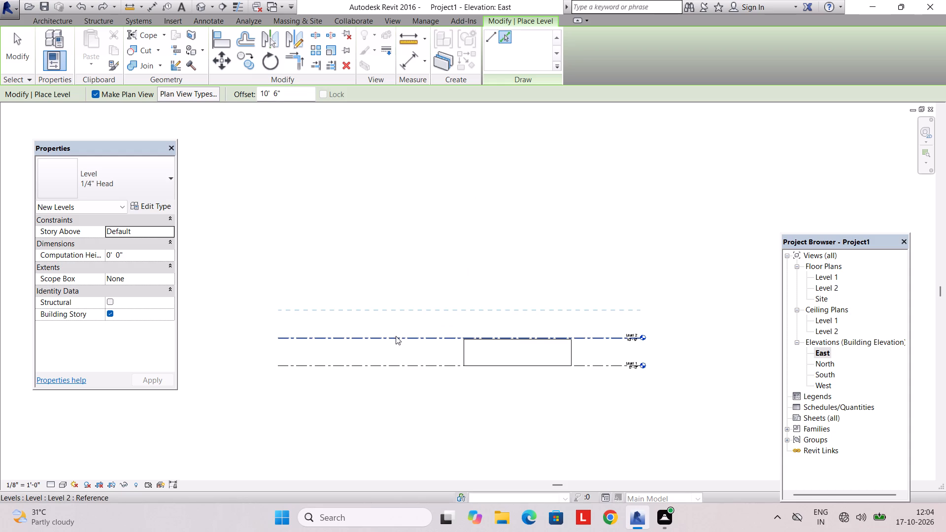
left_click(396, 336)
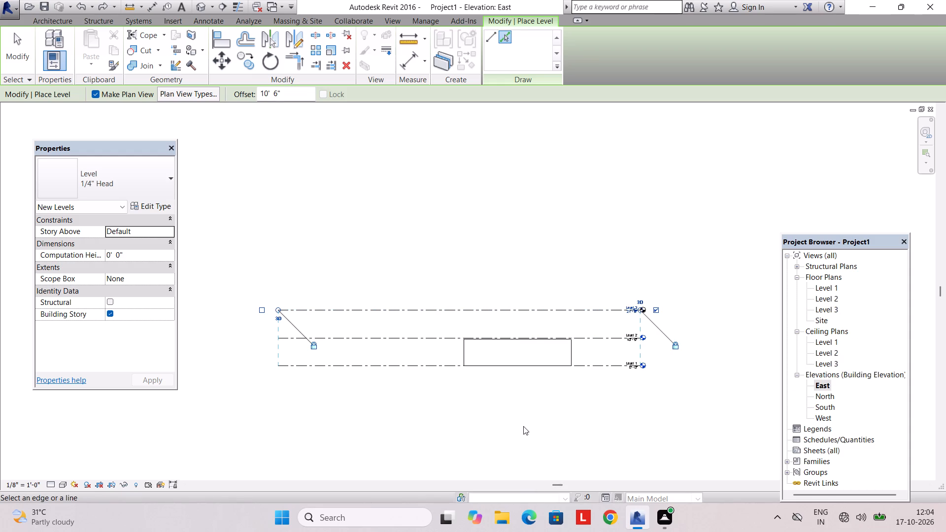
key("Escape")
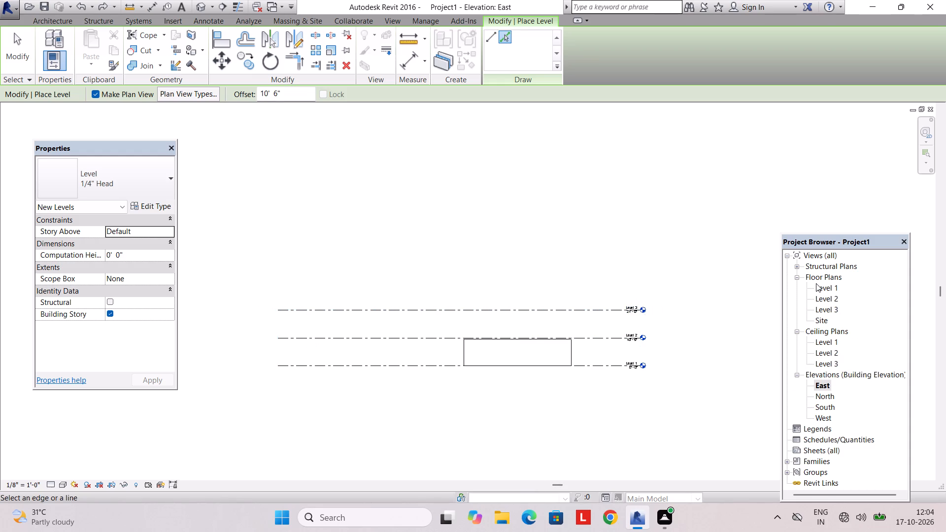
On the Level 1 plan, delete the upper 50' outer wall, keeping the other three walls.
scroll(609, 401, "up", 2)
double_click(831, 287)
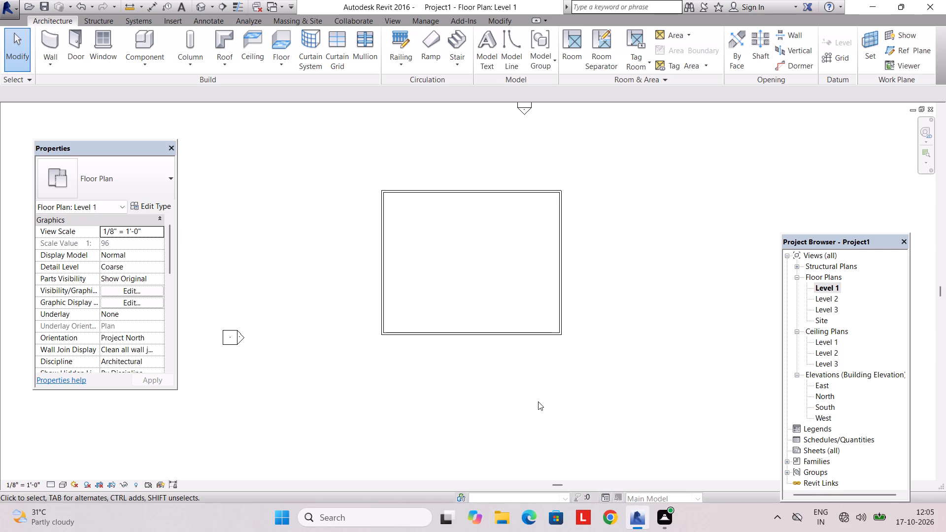
middle_click_drag(529, 435, 574, 463)
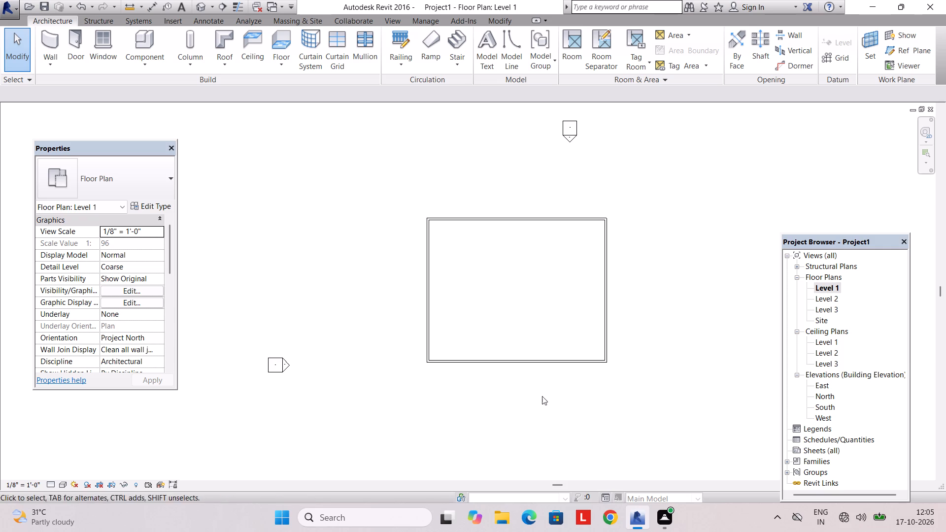
scroll(518, 366, "up", 1)
middle_click_drag(518, 322, 401, 342)
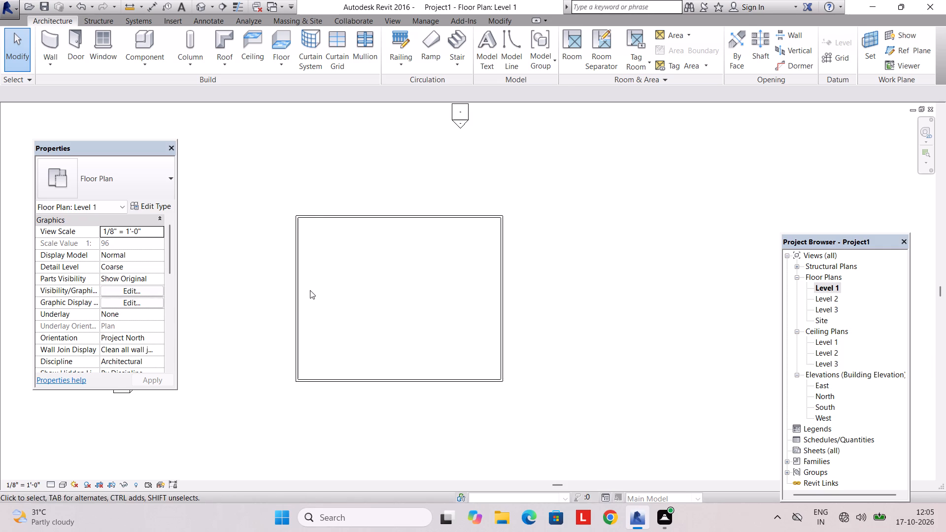
middle_click_drag(310, 290, 377, 296)
left_click(404, 229)
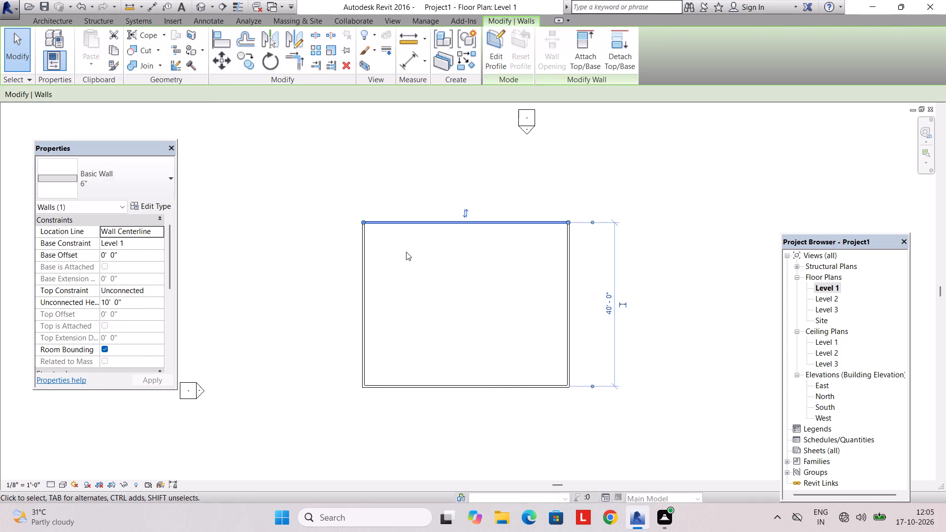
key("Delete")
key("End")
scroll(358, 260, "up", 3)
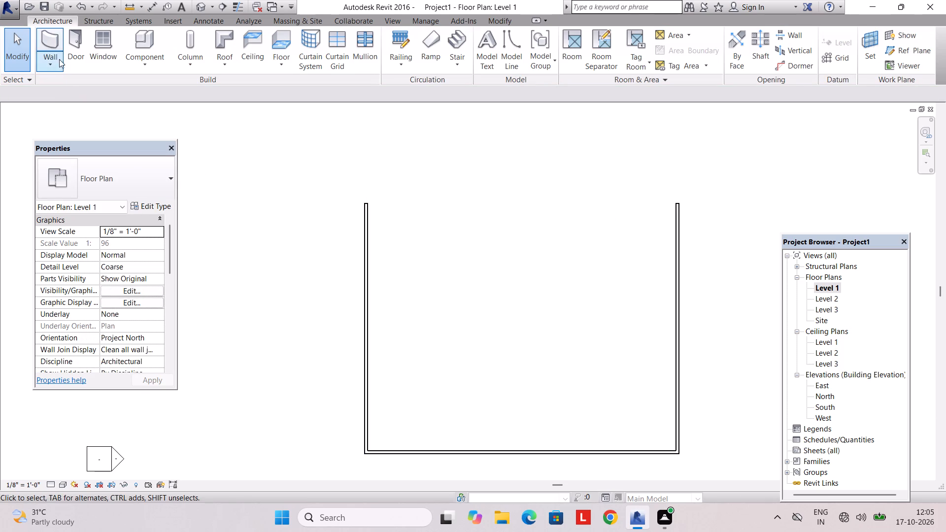
Close the outline's open upper side with a 9" Basic Wall between the side walls' outer corners, using the Finish Face: Exterior location line.
left_click(54, 40)
left_click(162, 202)
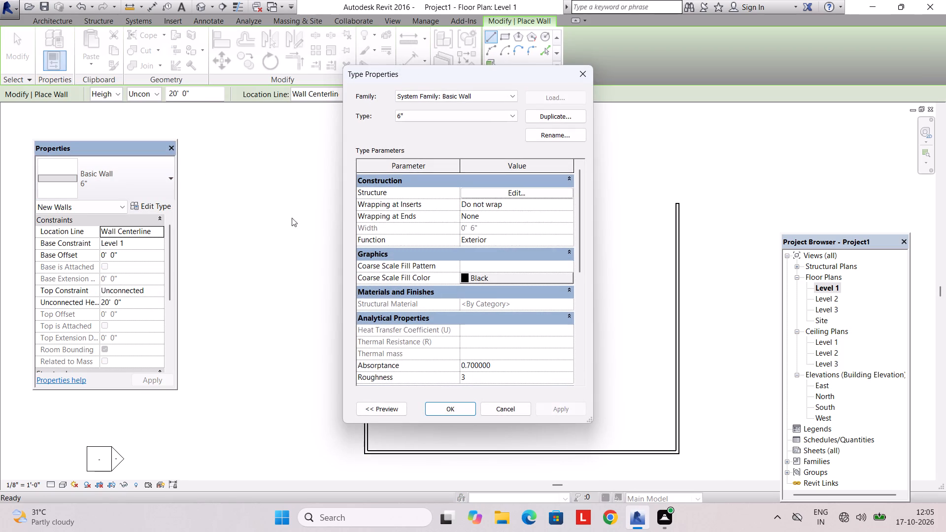
left_click(585, 73)
left_click(68, 193)
left_click(86, 259)
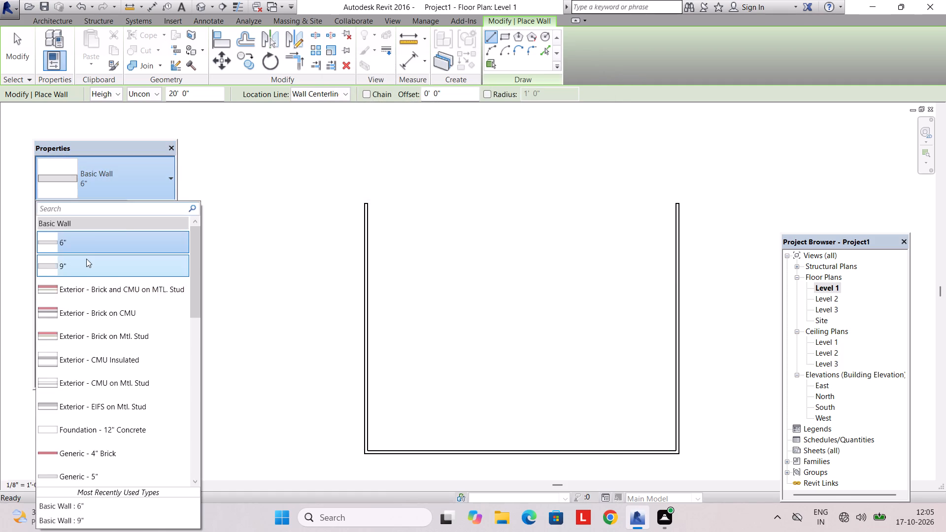
left_click(343, 95)
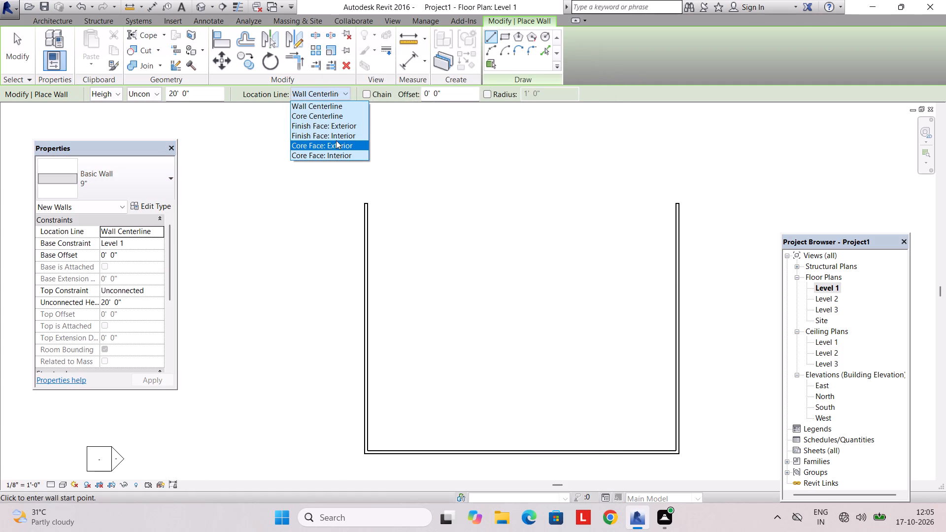
left_click(340, 127)
left_click(362, 201)
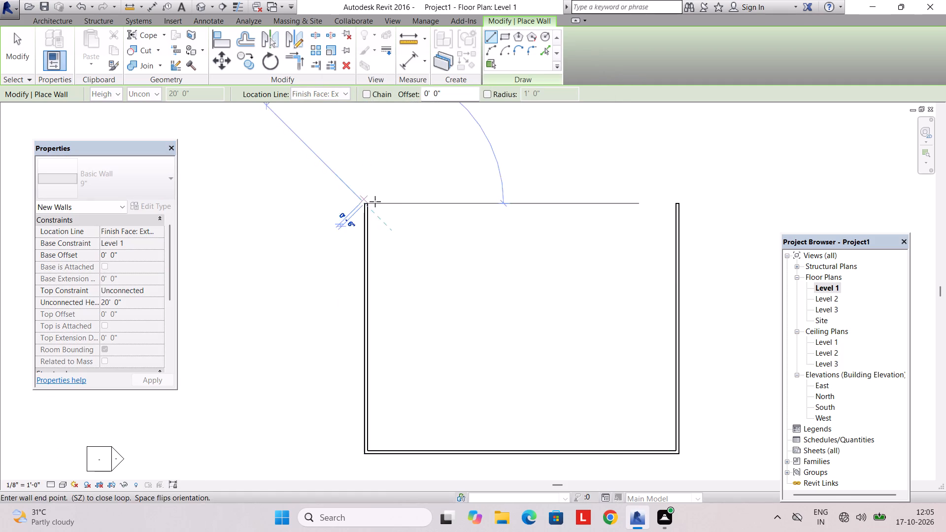
left_click(683, 203)
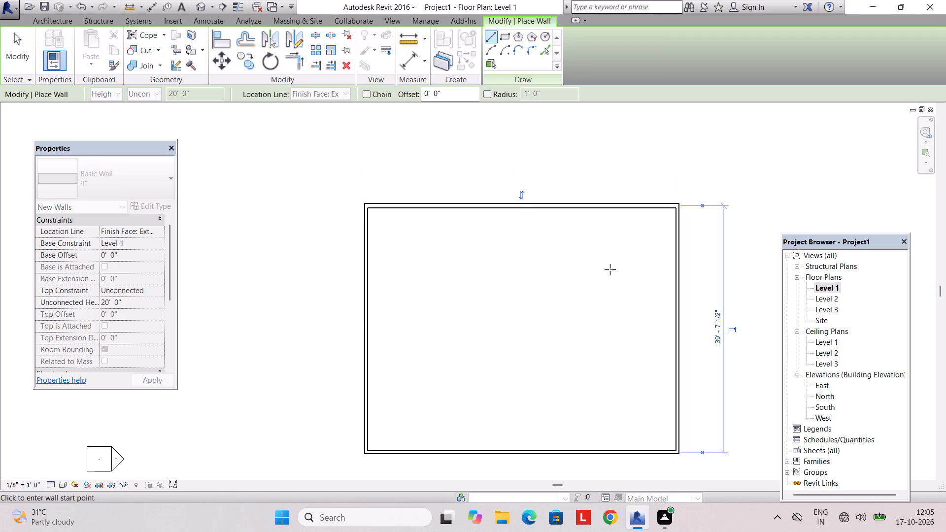
key("Escape")
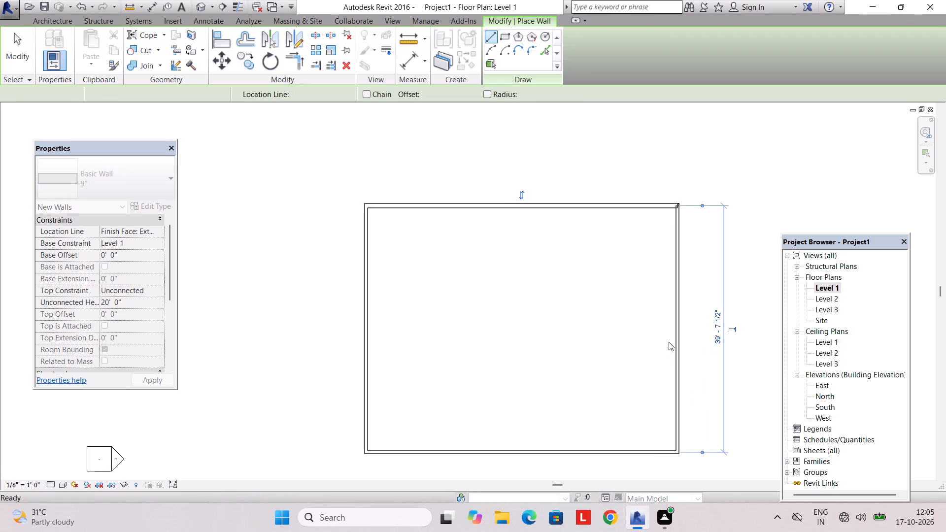
scroll(658, 324, "up", 1)
scroll(663, 314, "down", 3)
key("Escape")
Check the outline's width and depth from the right and lower outer walls, switching the depth dimension's reference on the upper wall.
left_click(675, 326)
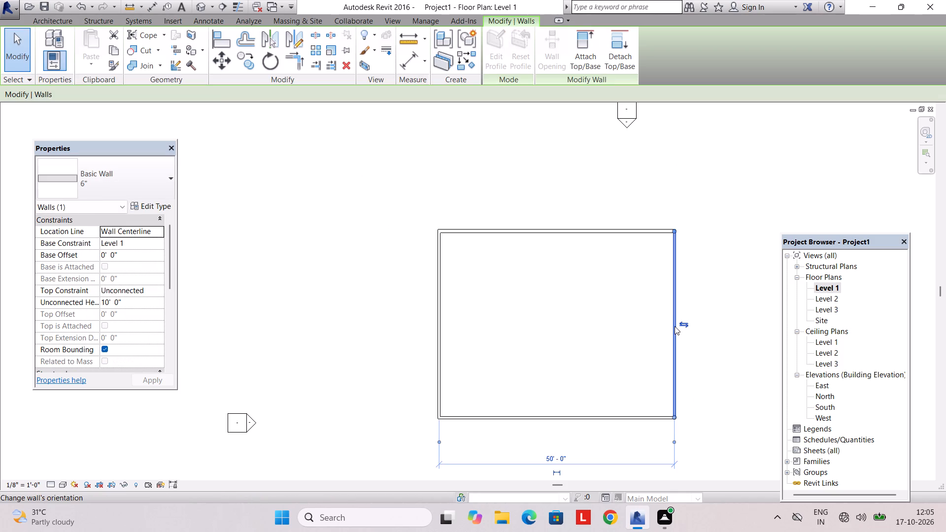
left_click(590, 417)
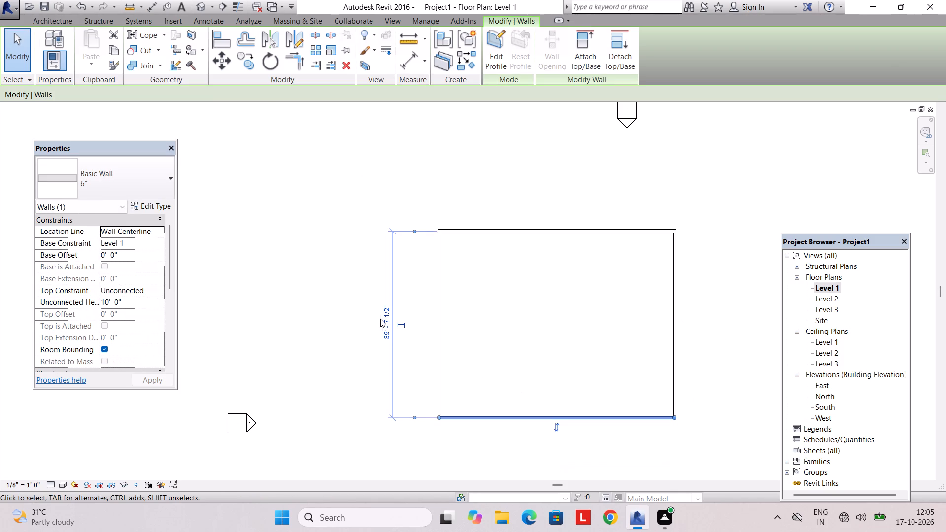
scroll(413, 239, "up", 2)
left_click(413, 225)
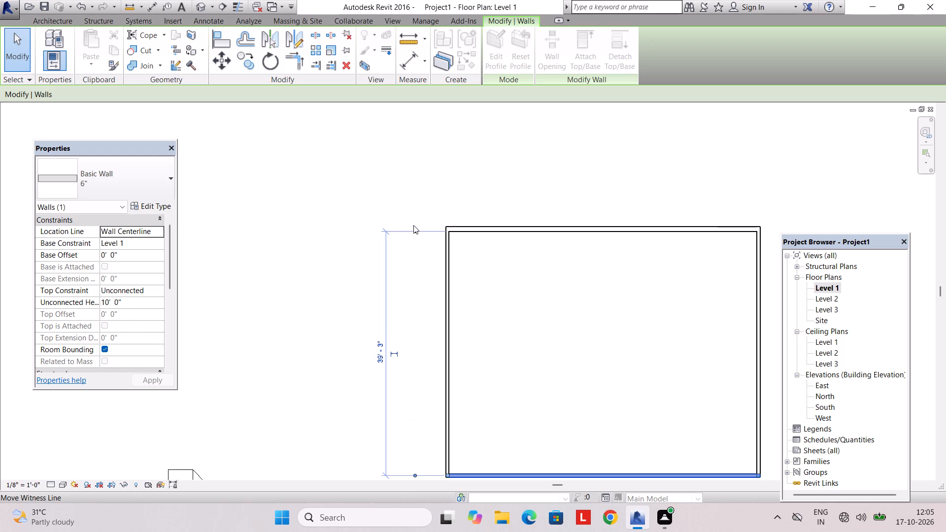
left_click(413, 225)
key("Escape")
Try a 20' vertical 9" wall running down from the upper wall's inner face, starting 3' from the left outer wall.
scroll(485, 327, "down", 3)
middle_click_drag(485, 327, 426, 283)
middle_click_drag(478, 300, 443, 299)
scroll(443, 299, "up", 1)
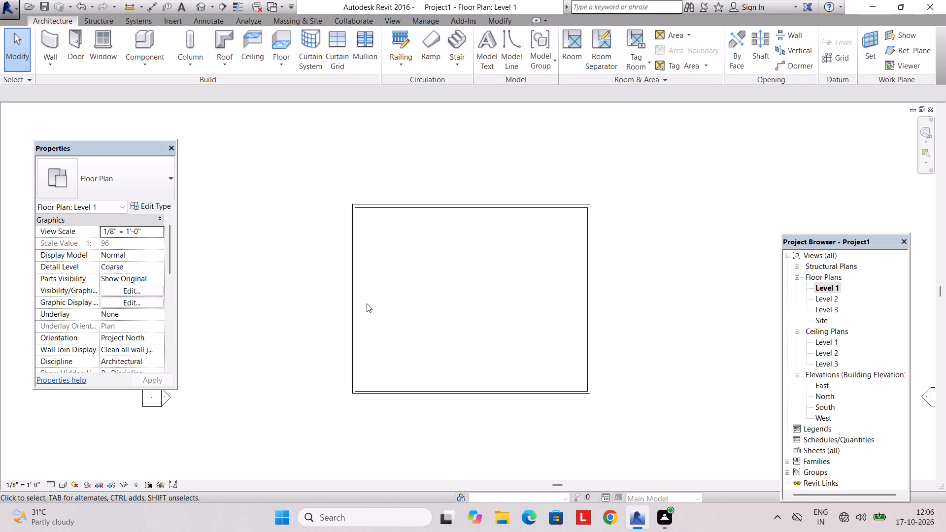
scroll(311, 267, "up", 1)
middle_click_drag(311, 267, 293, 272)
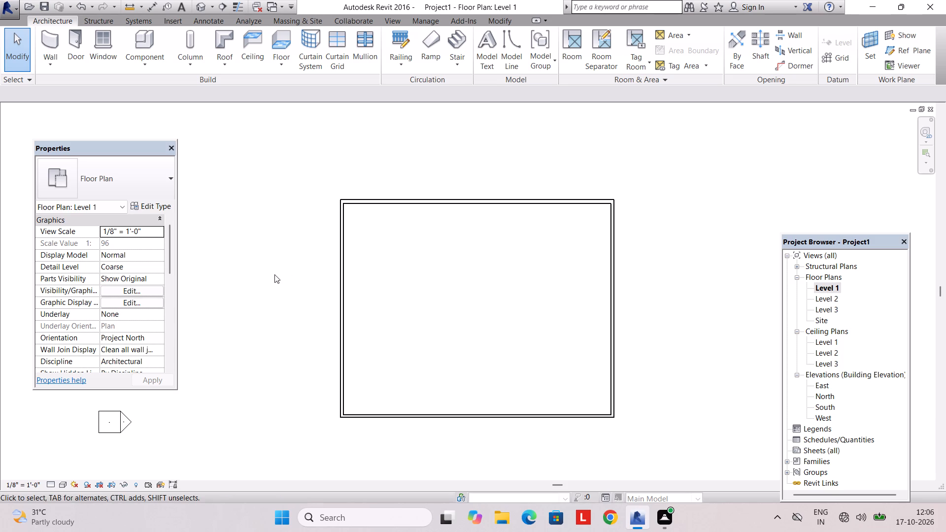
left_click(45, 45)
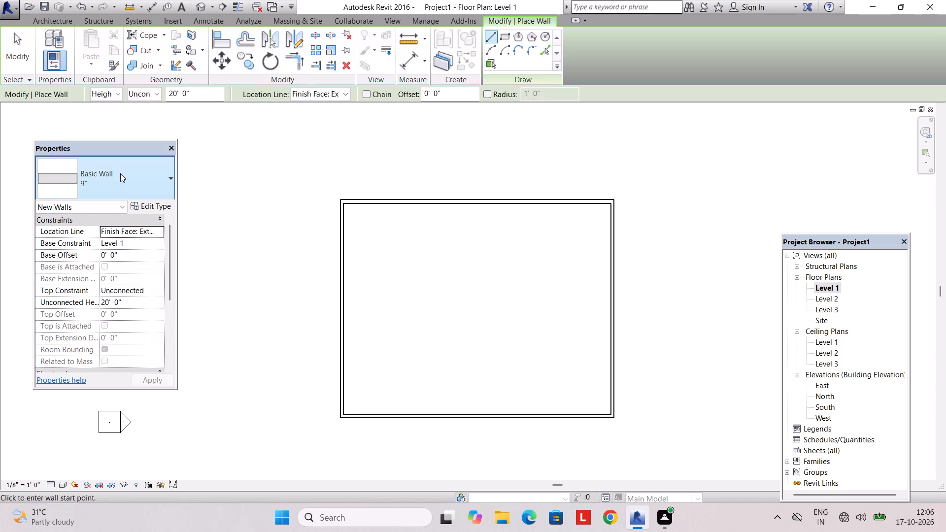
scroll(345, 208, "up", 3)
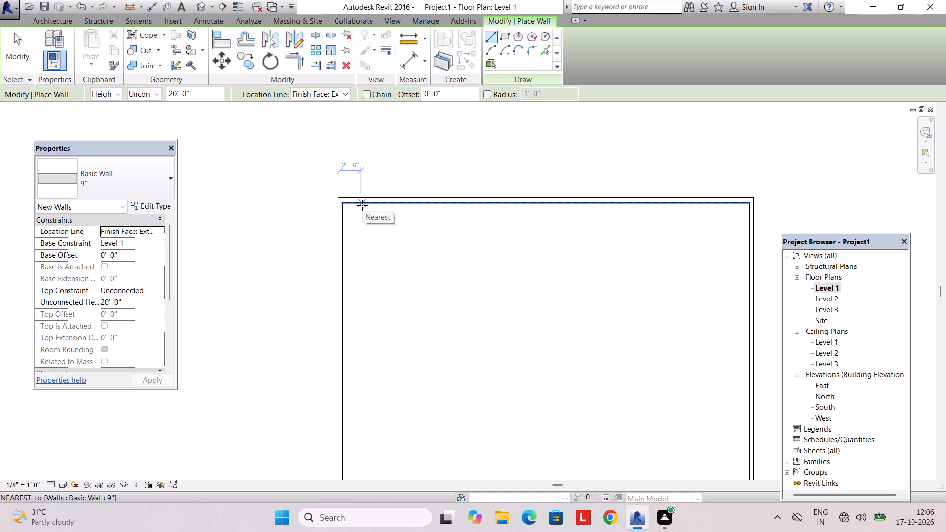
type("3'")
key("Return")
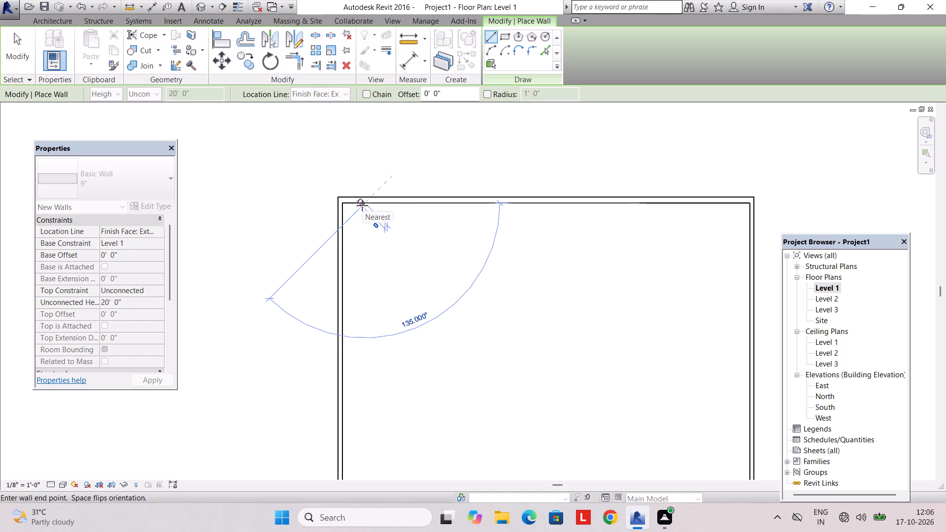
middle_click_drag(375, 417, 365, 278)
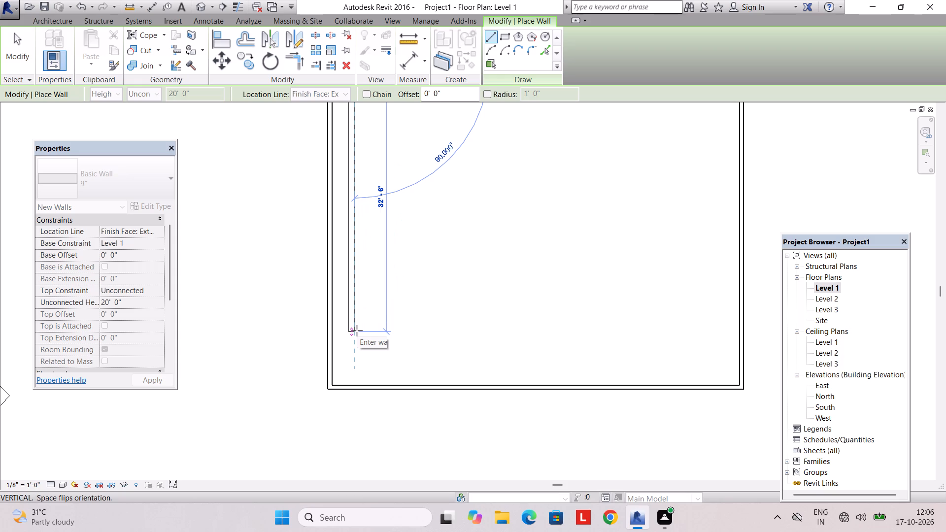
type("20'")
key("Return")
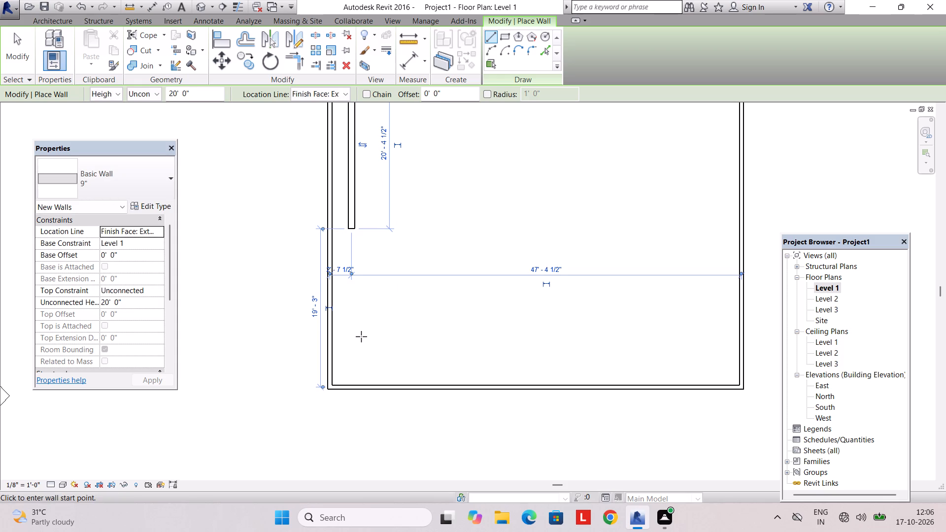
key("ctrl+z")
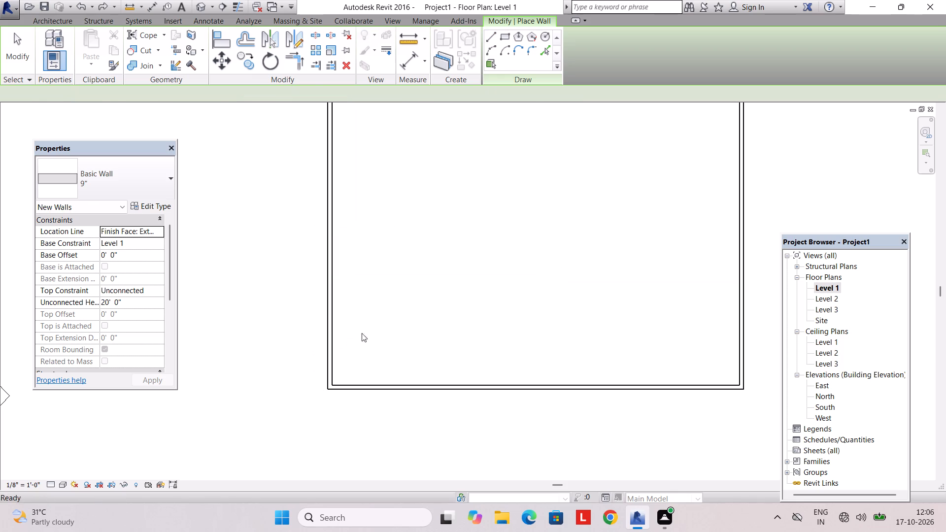
Draw a 30' vertical 9" wall down from the upper wall's inner face, its centreline about 2'-7 1/2" from the left outer wall's centreline.
middle_click_drag(365, 304, 362, 405)
middle_click_drag(369, 257, 363, 307)
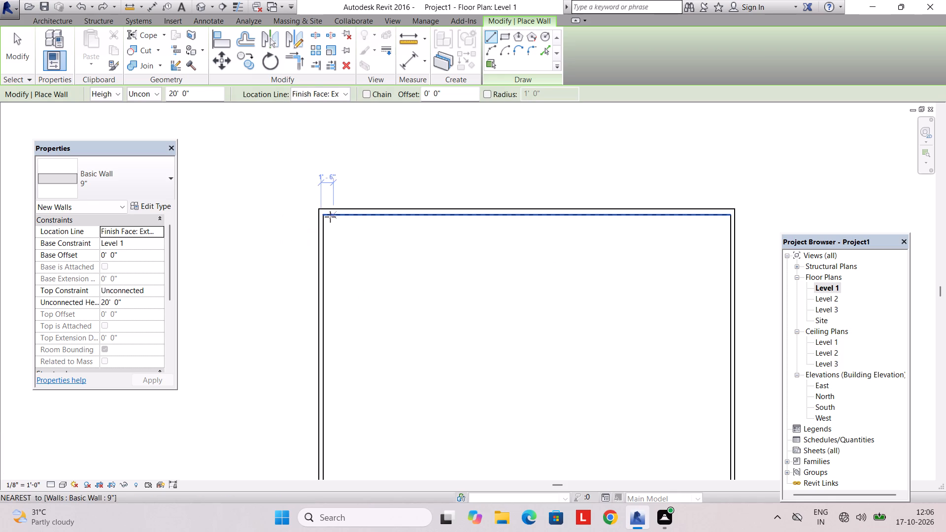
left_click(347, 217)
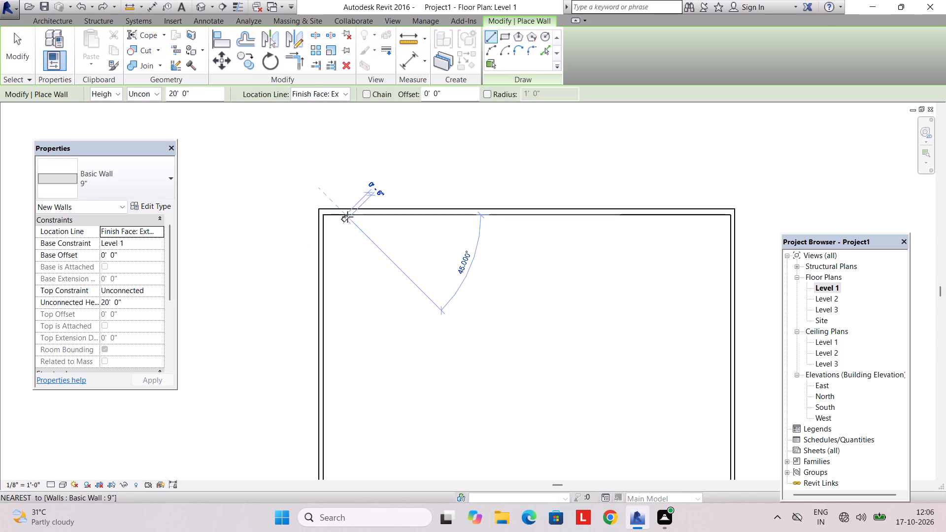
middle_click_drag(346, 361, 352, 289)
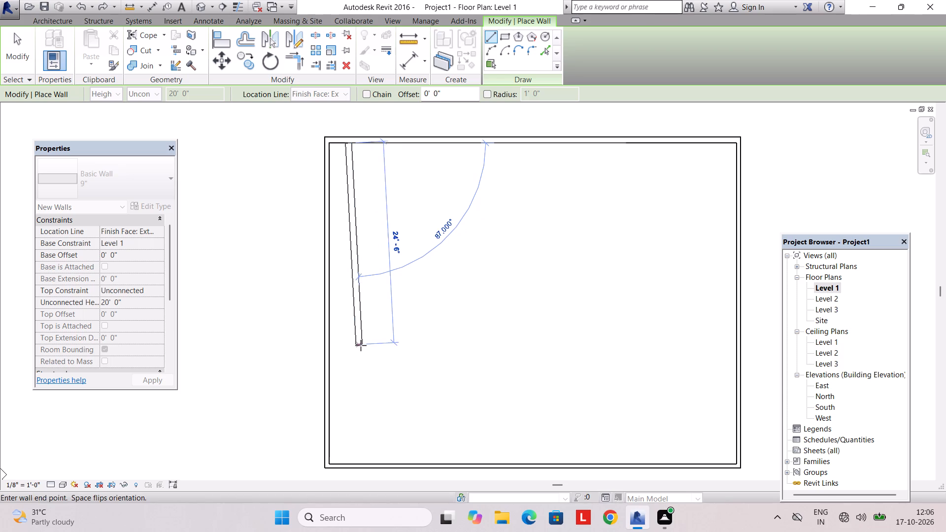
type("30'")
key("Return")
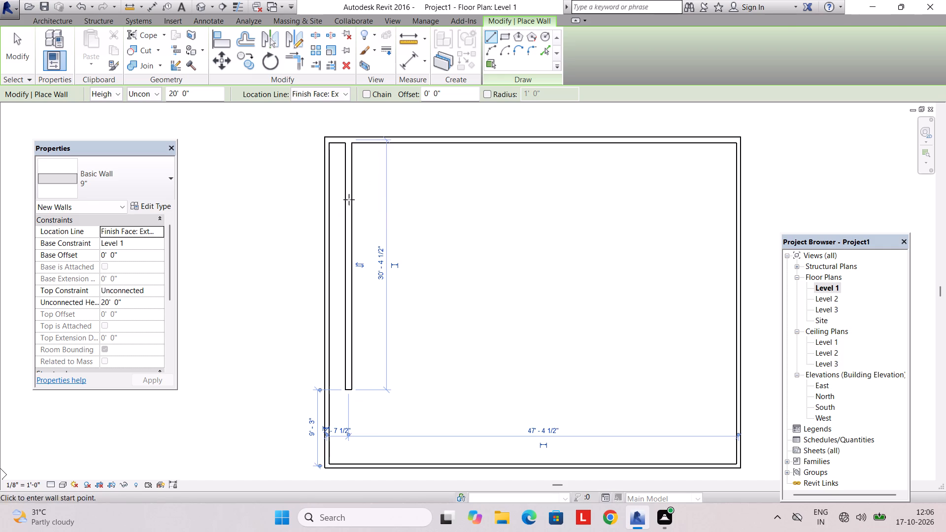
key("Escape")
key("Escape")
Set the distance from the left outer wall's outer face to the near face of the 30' inner wall to 3'.
left_click(338, 148)
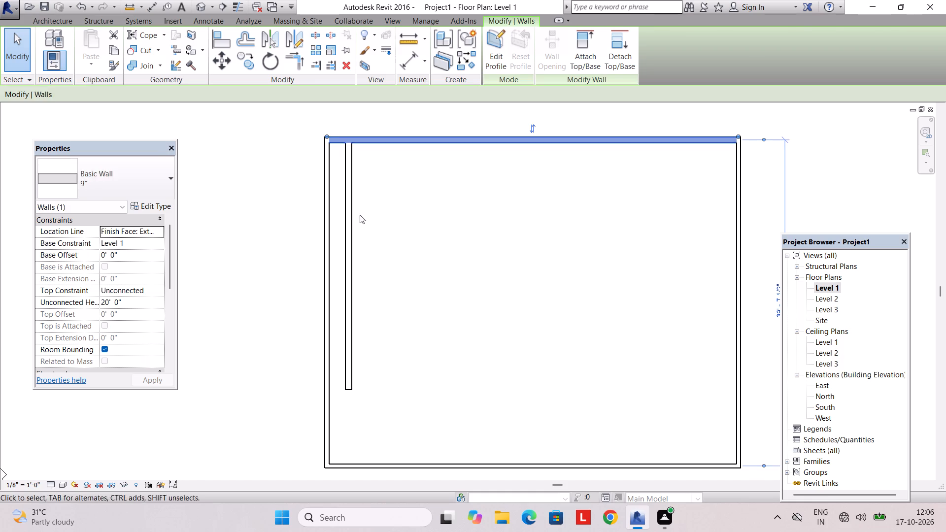
key("Escape")
left_click(339, 282)
left_click(342, 289)
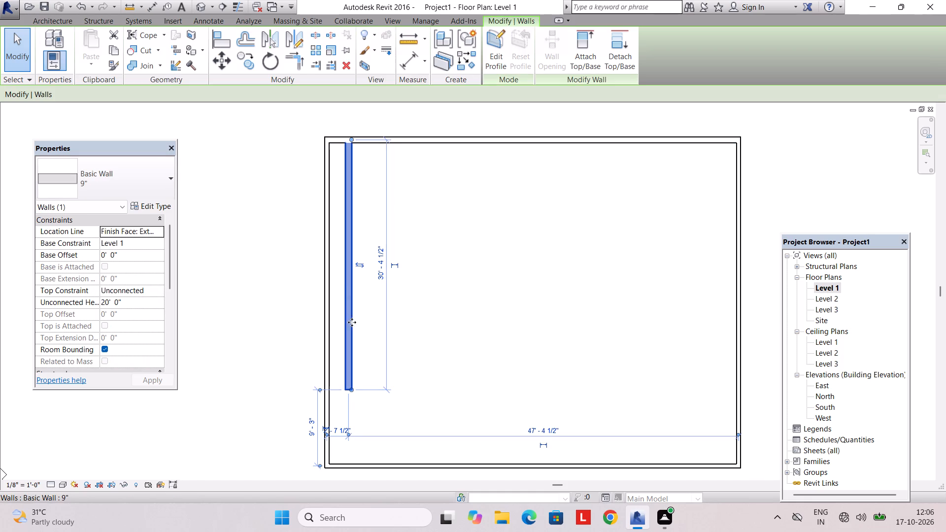
scroll(351, 403, "up", 2)
middle_click_drag(345, 422, 348, 400)
scroll(337, 426, "up", 1)
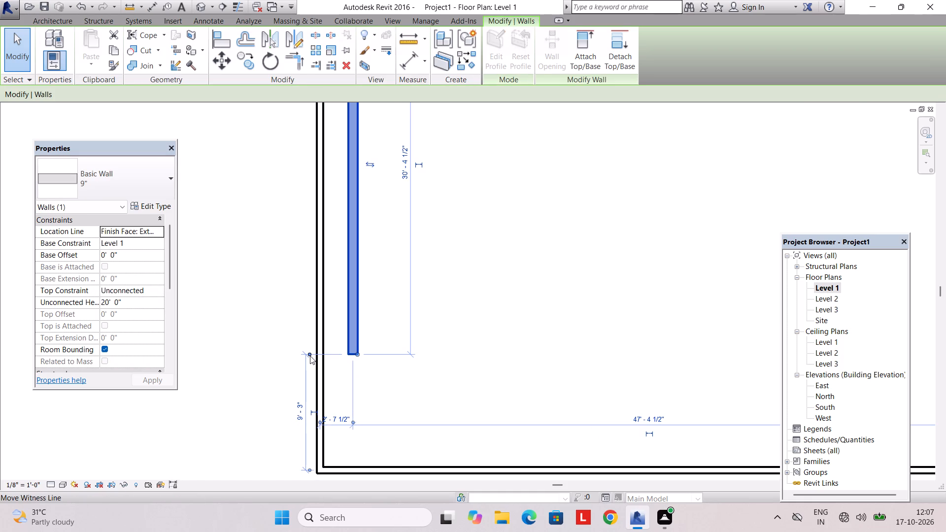
left_click(308, 354)
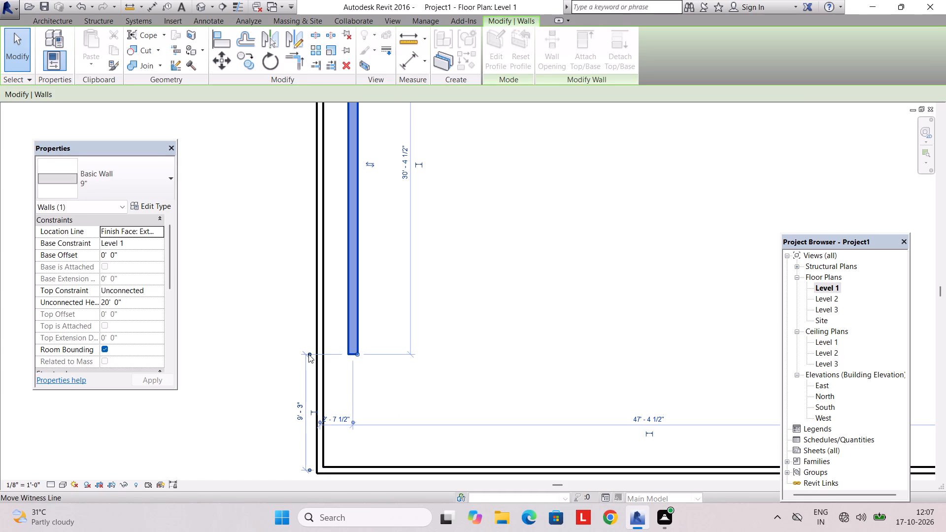
left_click(308, 354)
scroll(320, 428, "up", 3)
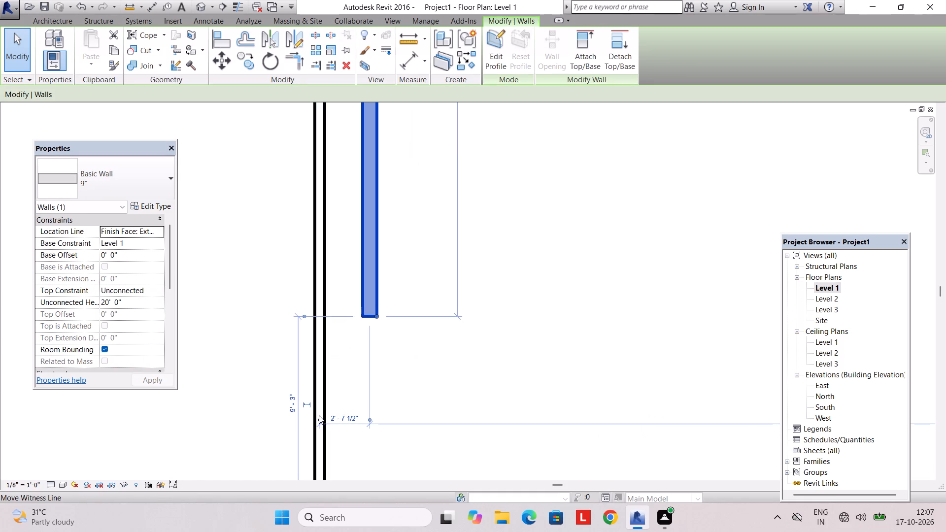
left_click(319, 418)
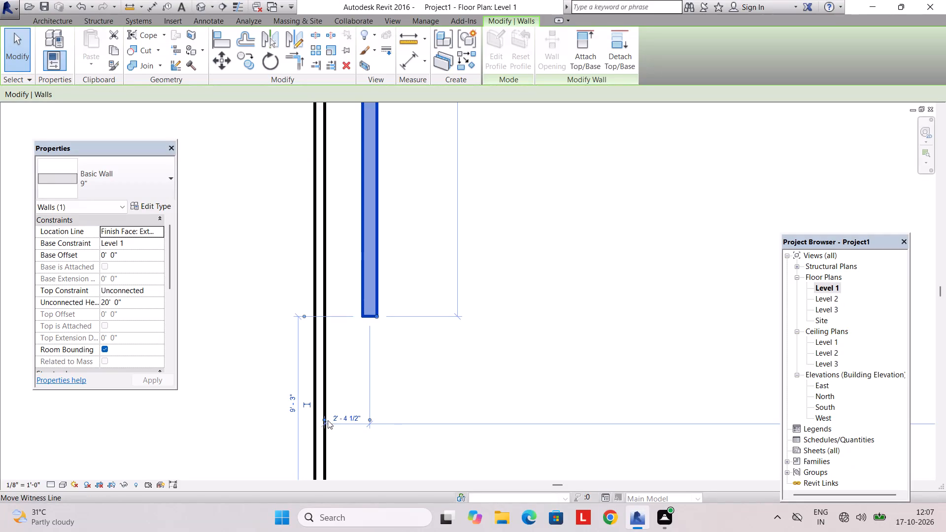
left_click(324, 419)
scroll(347, 394, "up", 2)
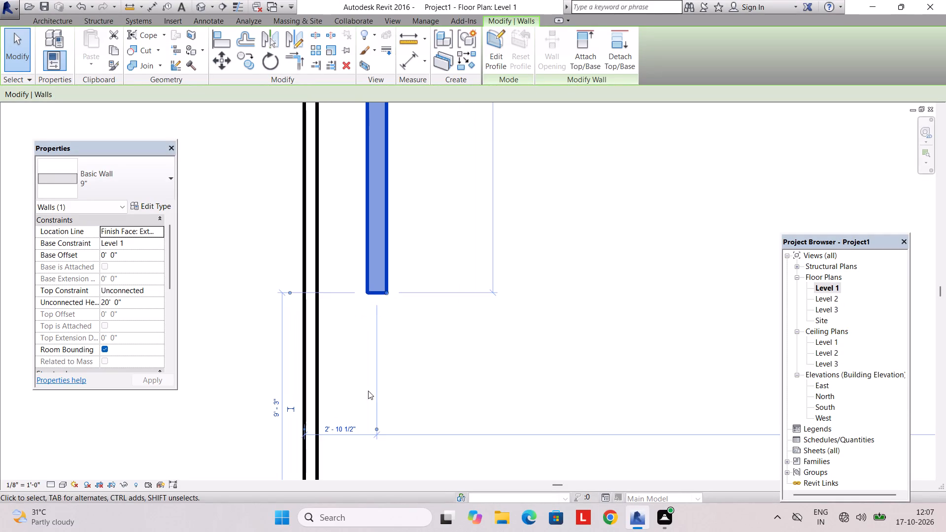
left_click(374, 429)
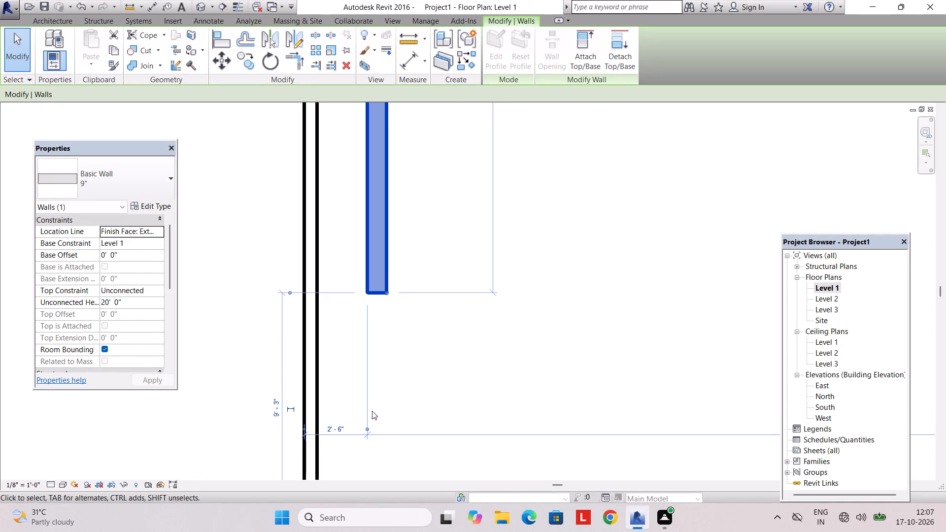
left_click(339, 424)
type("3'")
key("Return")
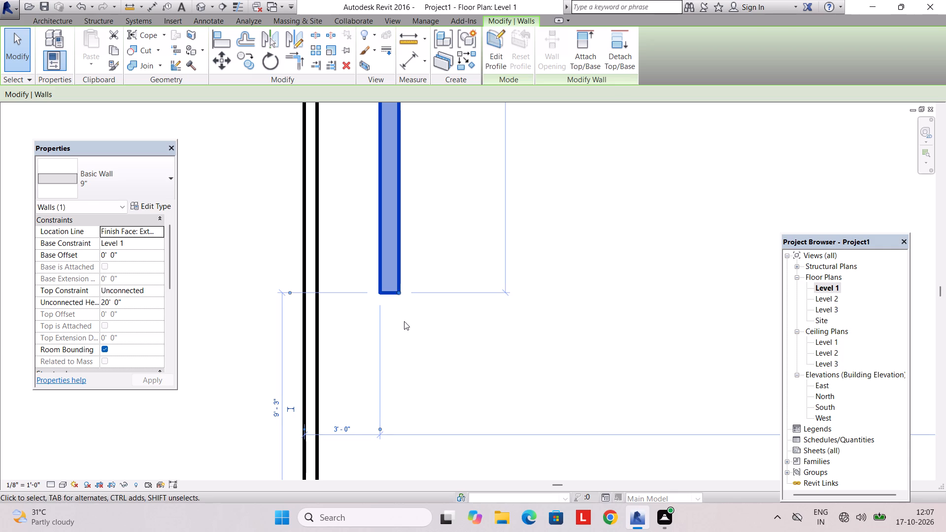
key("Escape")
Measure the clear gap between the left outer wall's inner face and the near face of the parallel inner wall.
scroll(385, 292, "down", 4)
middle_click_drag(353, 164, 356, 252)
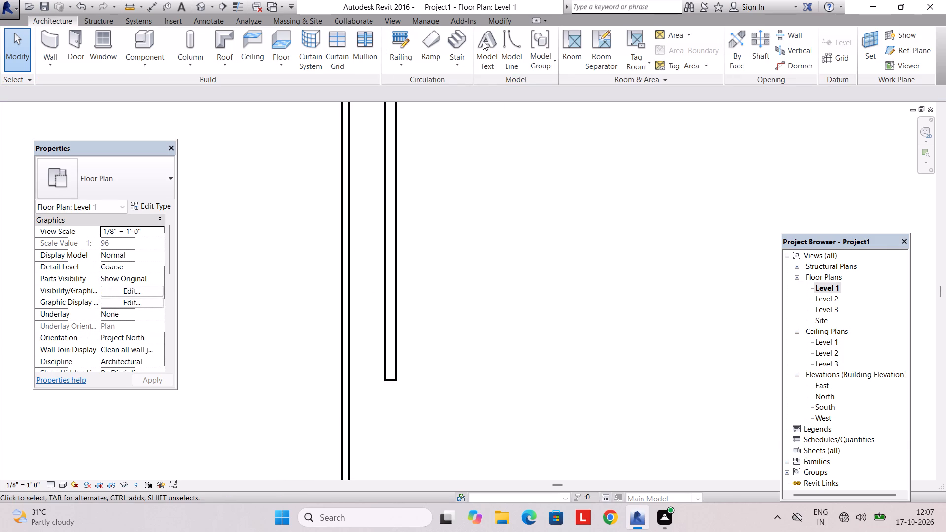
left_click(501, 21)
left_click(412, 43)
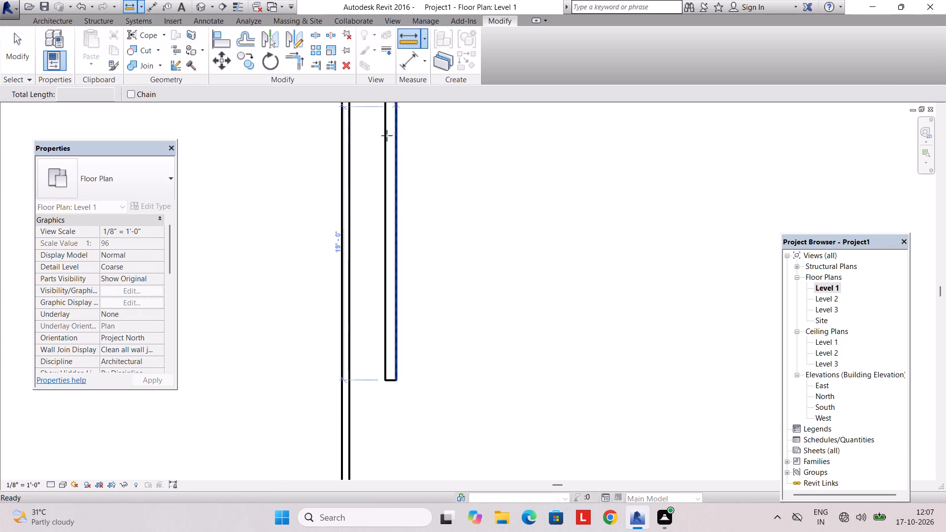
left_click(352, 200)
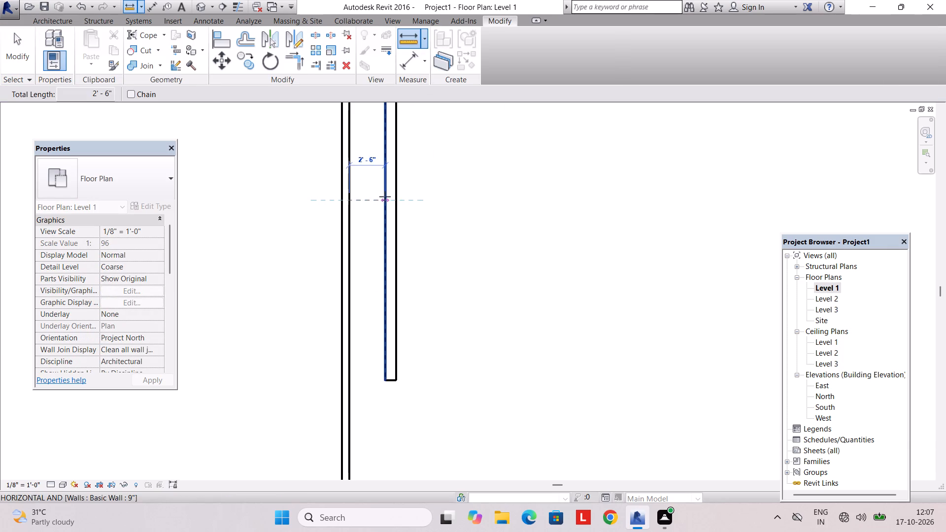
left_click(385, 197)
key("Escape")
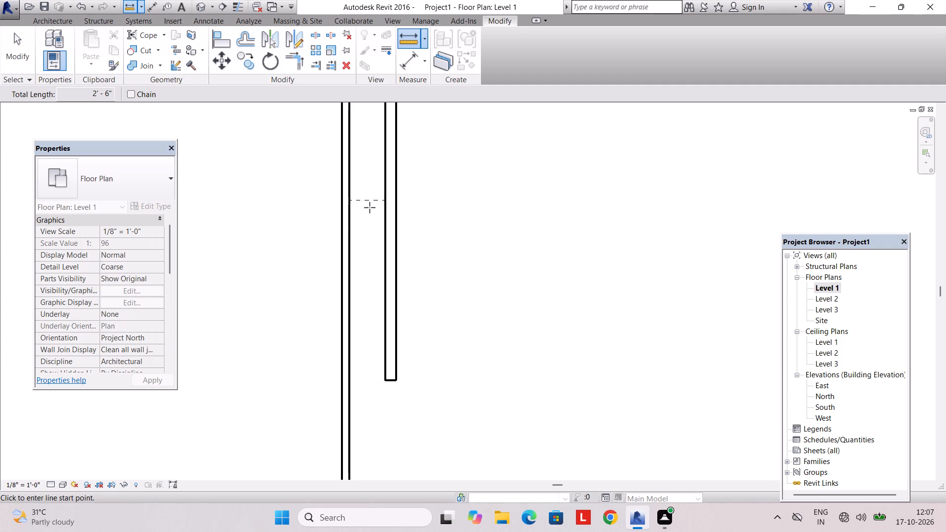
scroll(370, 210, "up", 3)
scroll(370, 210, "down", 7)
middle_click_drag(371, 149, 375, 344)
scroll(368, 285, "up", 3)
key("Escape")
key("Escape")
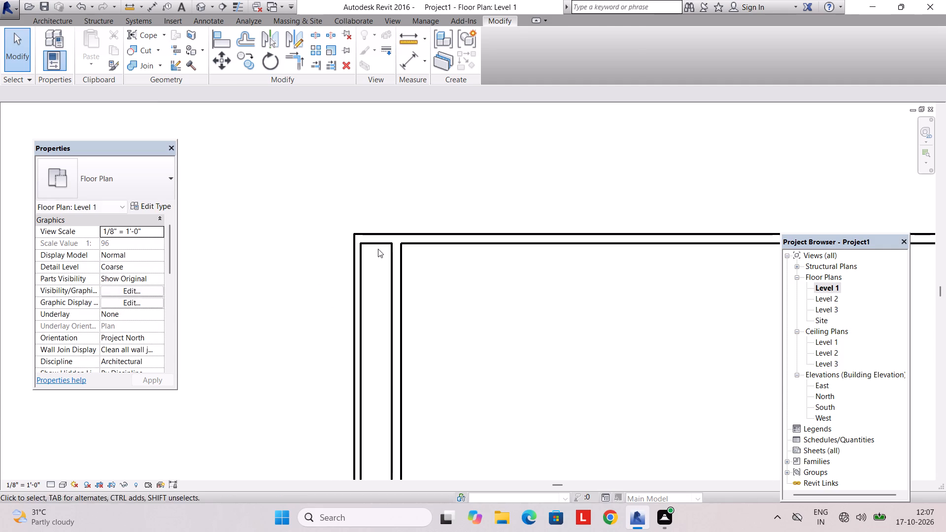
Set the clear gap between the left outer wall's inner face and the near face of the left inner wall to 3'.
left_click(377, 247)
left_click(395, 271)
scroll(386, 271, "down", 4)
middle_click_drag(394, 323, 394, 276)
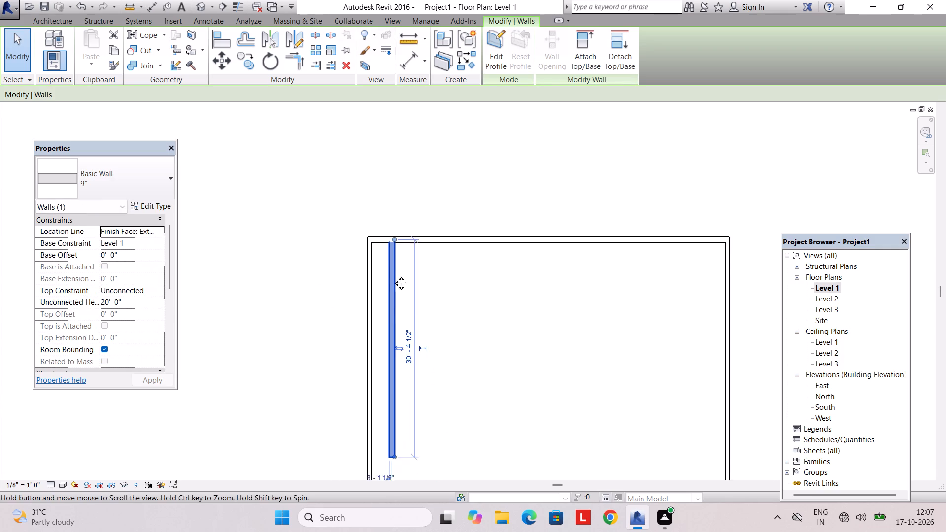
middle_click_drag(394, 276, 394, 265)
scroll(395, 415, "up", 4)
middle_click_drag(392, 414, 414, 287)
scroll(403, 331, "up", 3)
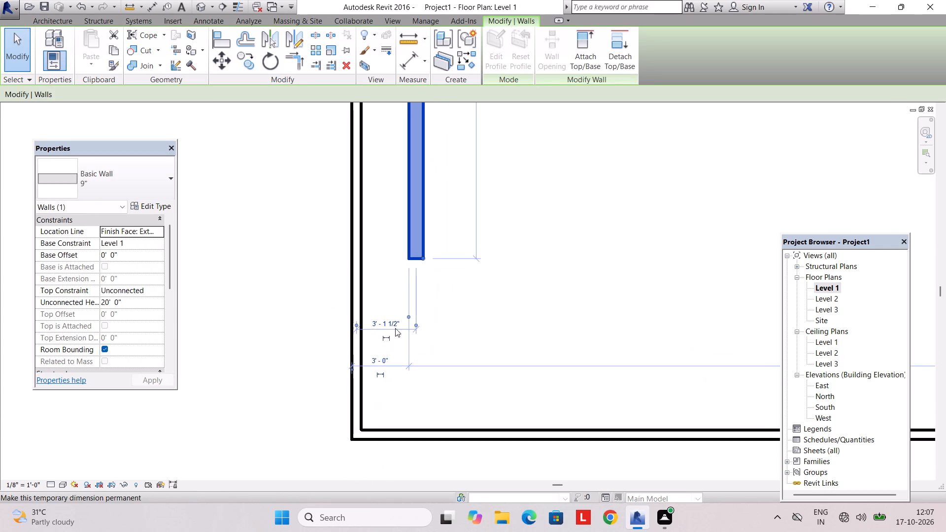
scroll(395, 326, "up", 2)
left_click(414, 313)
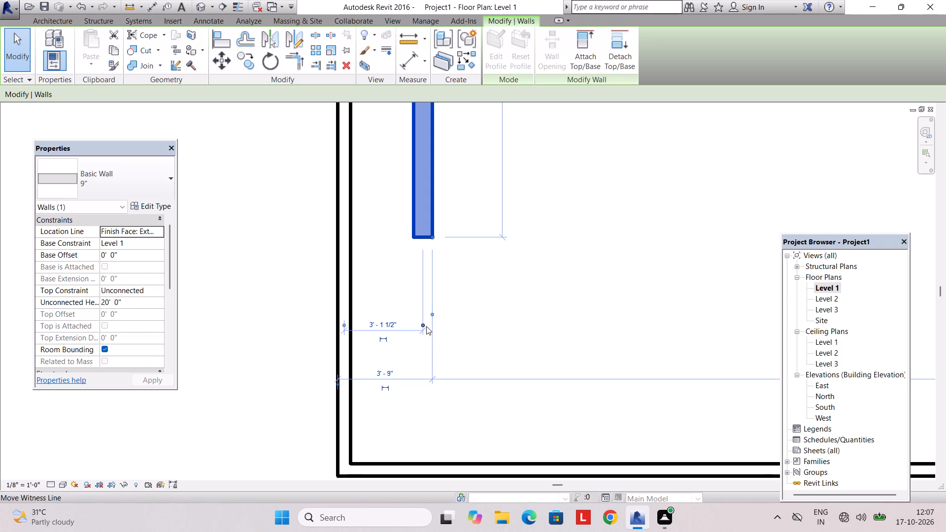
left_click(424, 324)
left_click(343, 324)
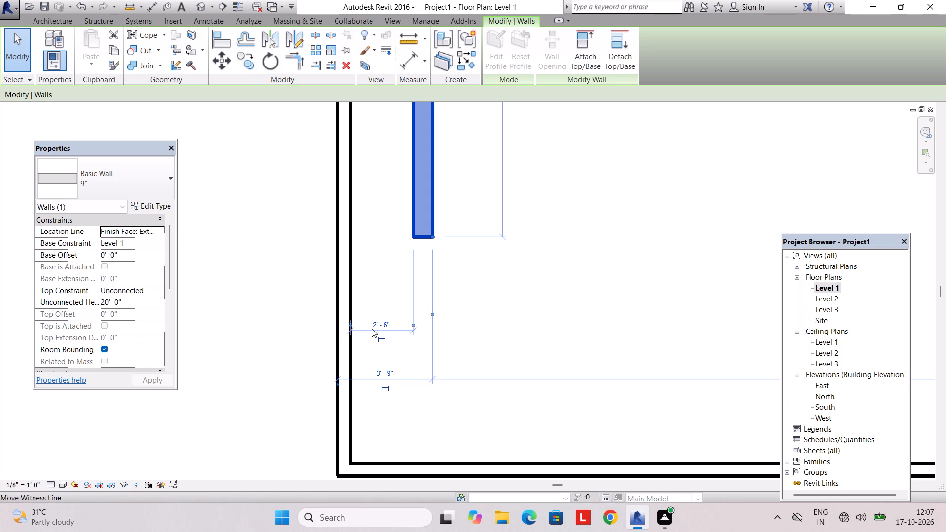
left_click(386, 329)
type("3'")
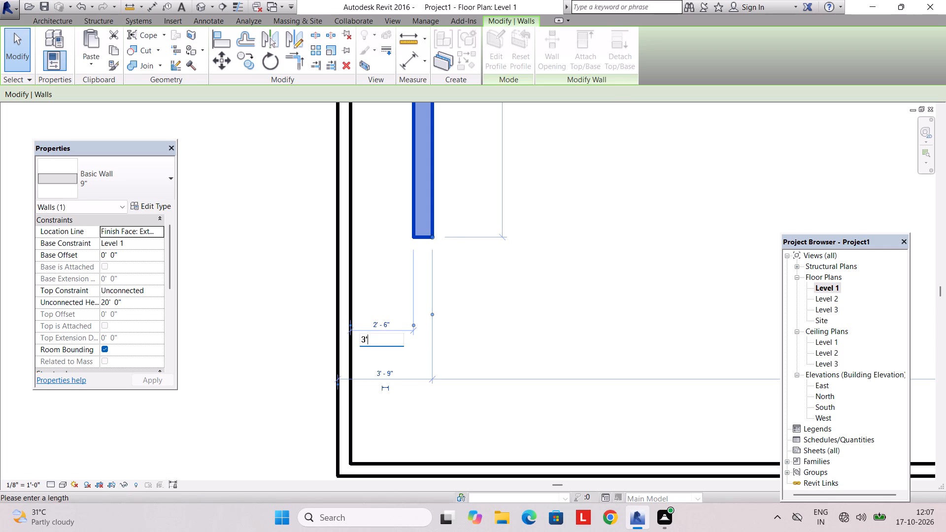
key("Return")
key("Escape")
Draw a 37' vertical 9" wall down from the upper wall's inner face, its outer-side face 3' from the right outer wall's centreline.
scroll(393, 305, "down", 3)
middle_click_drag(391, 319, 376, 385)
scroll(362, 342, "down", 3)
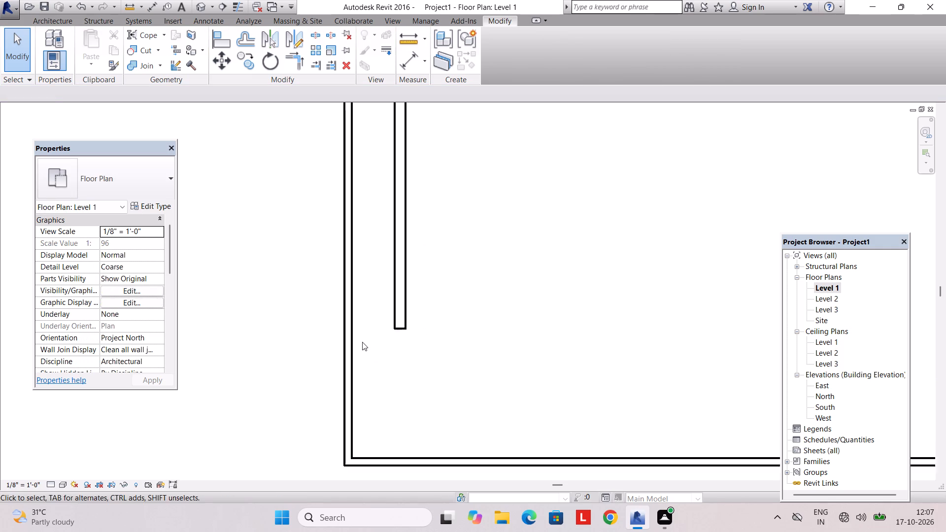
scroll(362, 342, "down", 1)
scroll(403, 305, "down", 1)
middle_click_drag(403, 307, 388, 376)
middle_click_drag(407, 312, 407, 316)
middle_click_drag(404, 349, 394, 323)
scroll(397, 332, "down", 1)
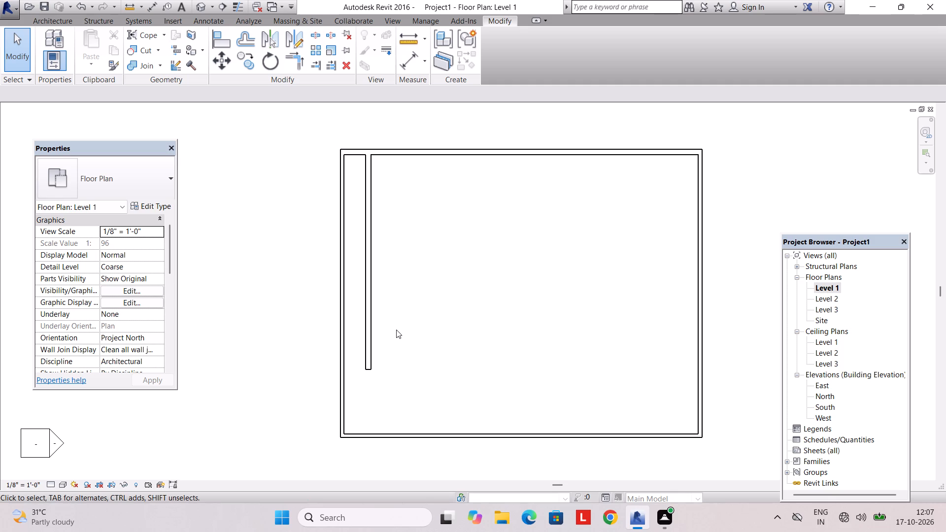
left_click(43, 18)
left_click(43, 43)
scroll(692, 154, "up", 3)
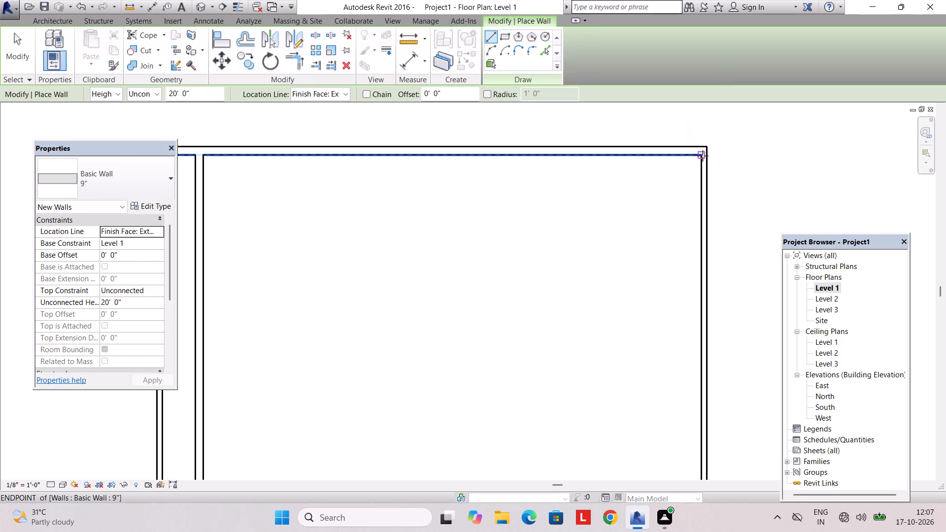
left_click(672, 157)
scroll(672, 375, "down", 4)
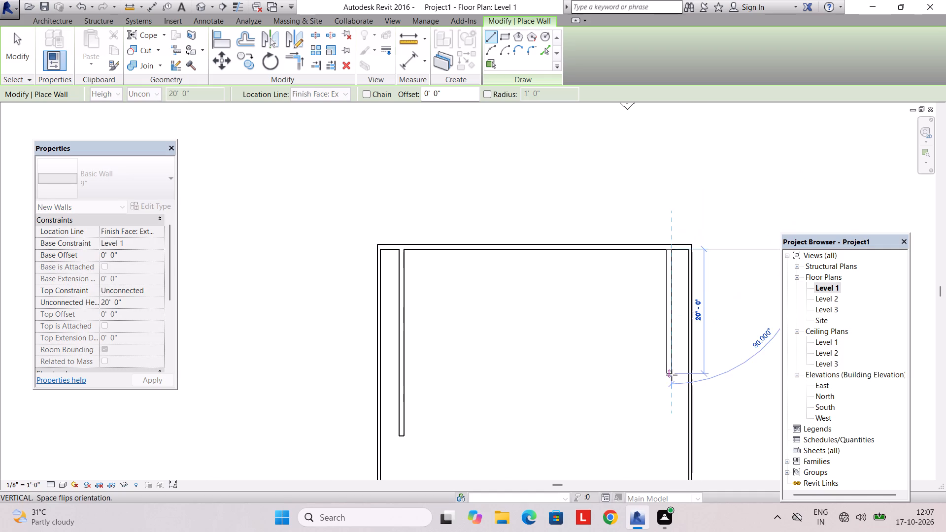
middle_click_drag(672, 375, 668, 292)
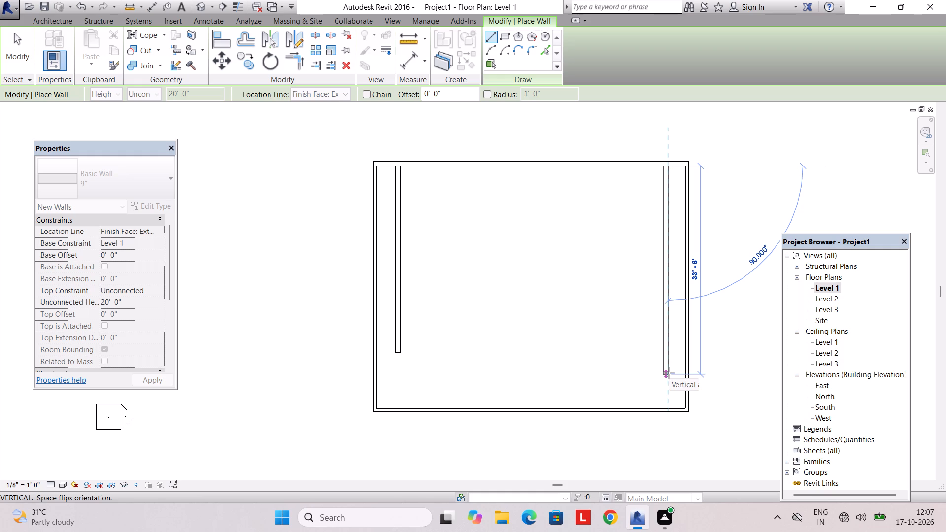
key("3")
type("7'")
key("Return")
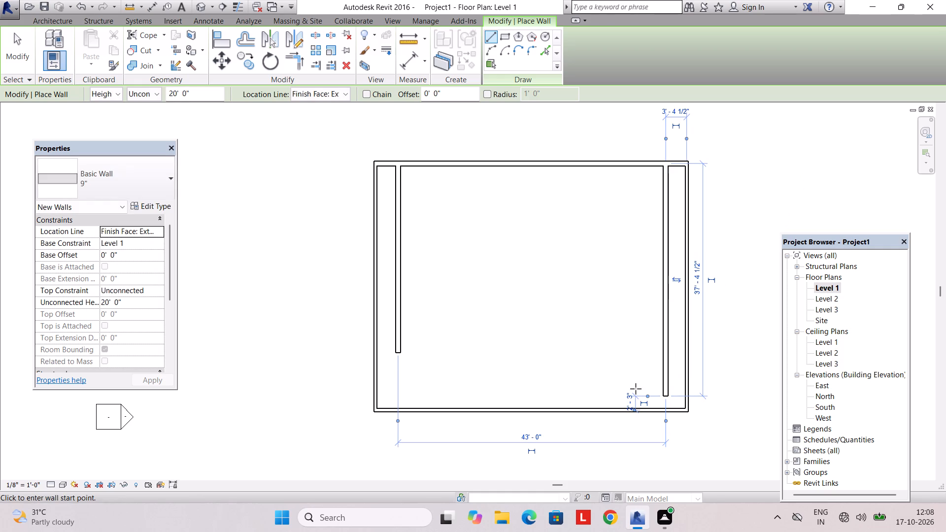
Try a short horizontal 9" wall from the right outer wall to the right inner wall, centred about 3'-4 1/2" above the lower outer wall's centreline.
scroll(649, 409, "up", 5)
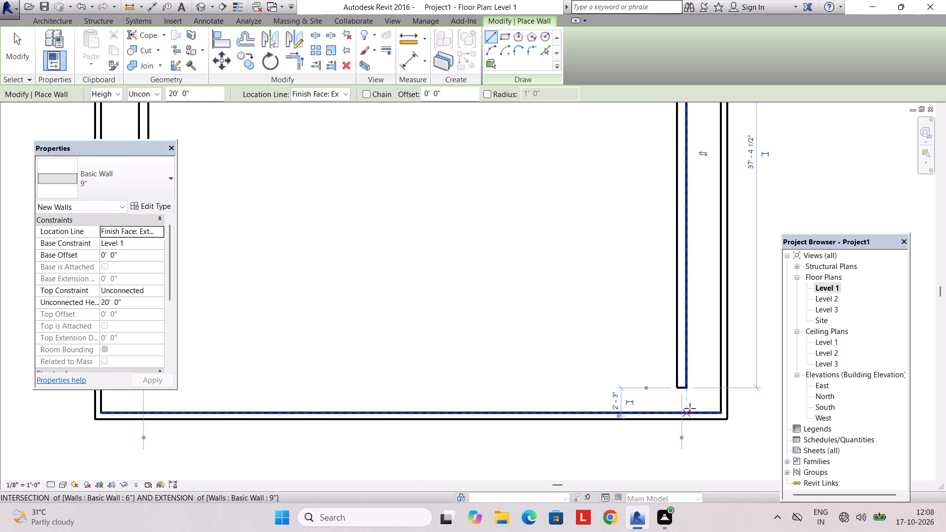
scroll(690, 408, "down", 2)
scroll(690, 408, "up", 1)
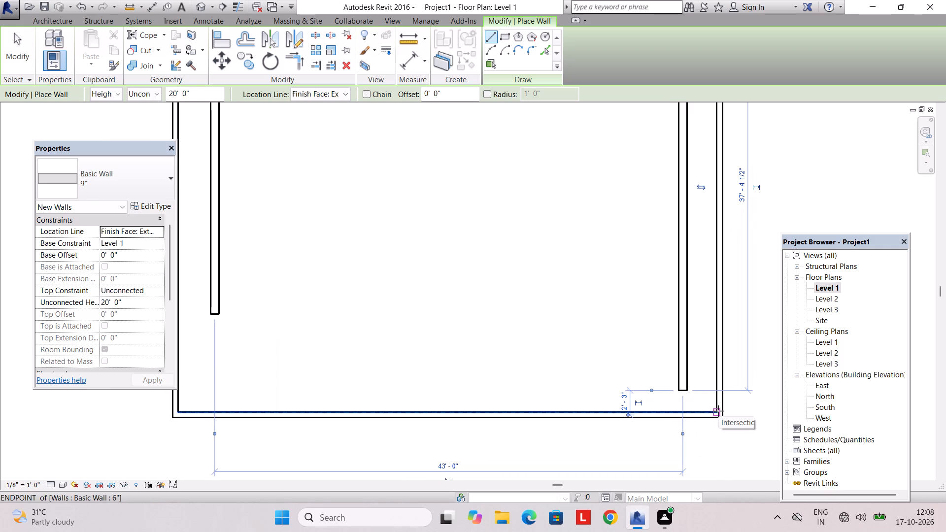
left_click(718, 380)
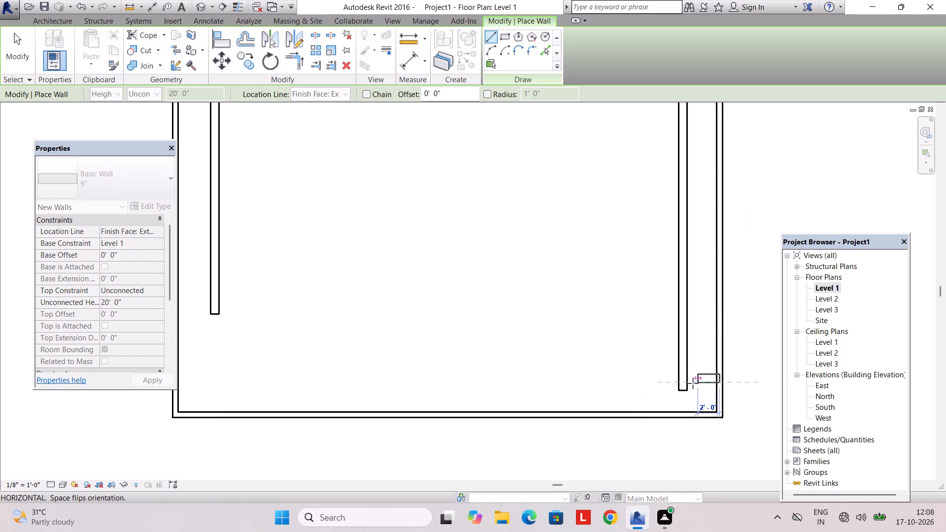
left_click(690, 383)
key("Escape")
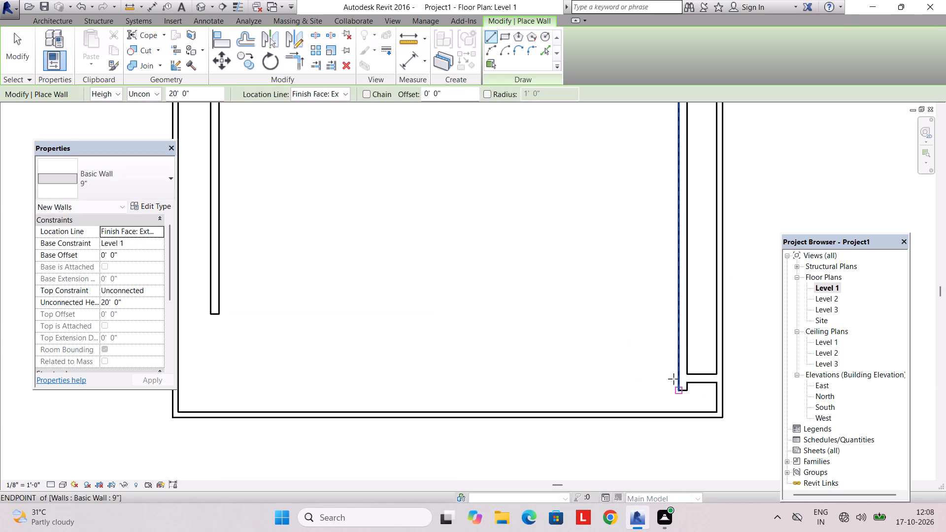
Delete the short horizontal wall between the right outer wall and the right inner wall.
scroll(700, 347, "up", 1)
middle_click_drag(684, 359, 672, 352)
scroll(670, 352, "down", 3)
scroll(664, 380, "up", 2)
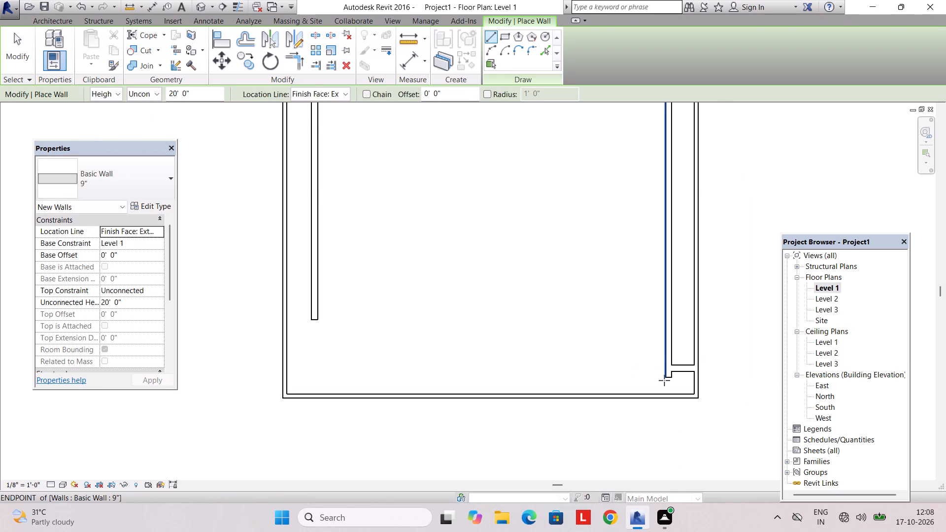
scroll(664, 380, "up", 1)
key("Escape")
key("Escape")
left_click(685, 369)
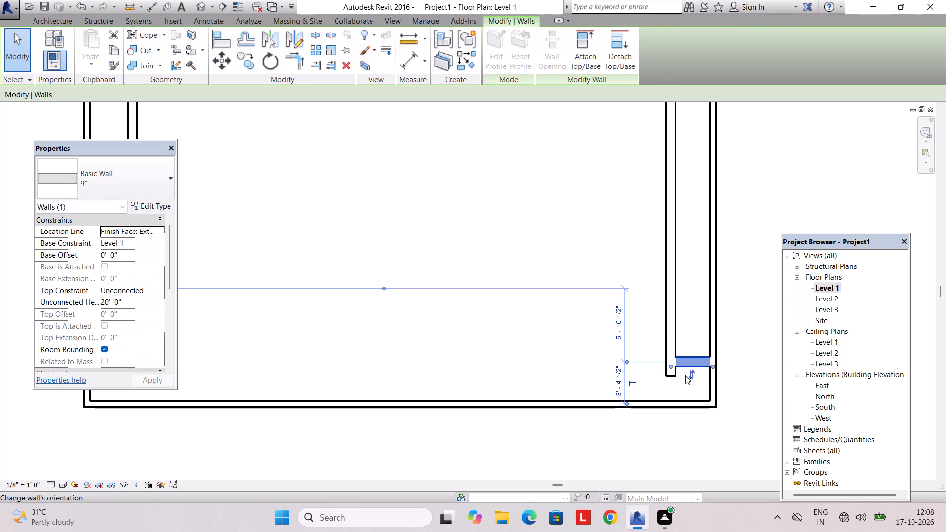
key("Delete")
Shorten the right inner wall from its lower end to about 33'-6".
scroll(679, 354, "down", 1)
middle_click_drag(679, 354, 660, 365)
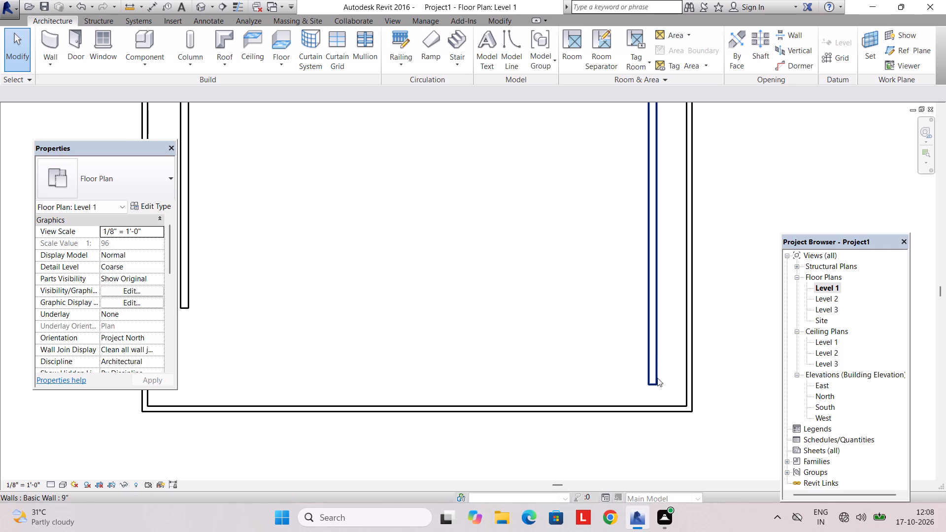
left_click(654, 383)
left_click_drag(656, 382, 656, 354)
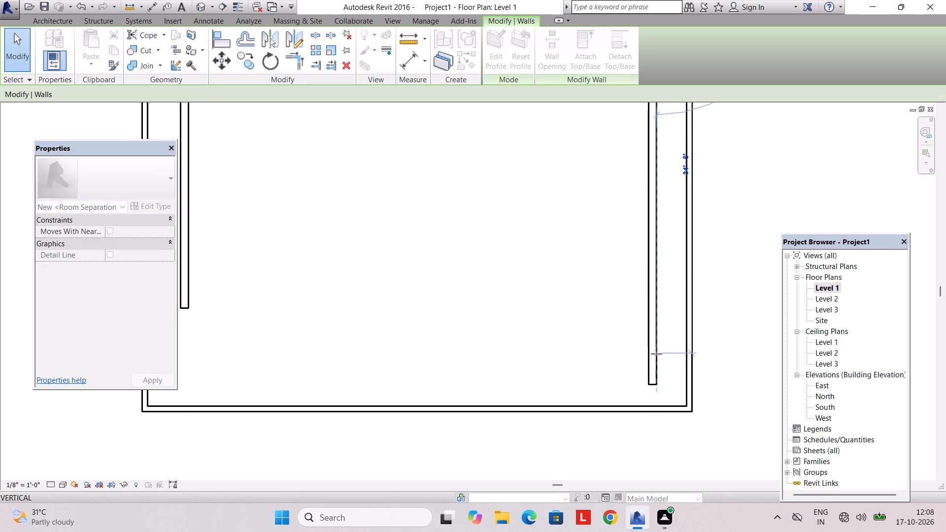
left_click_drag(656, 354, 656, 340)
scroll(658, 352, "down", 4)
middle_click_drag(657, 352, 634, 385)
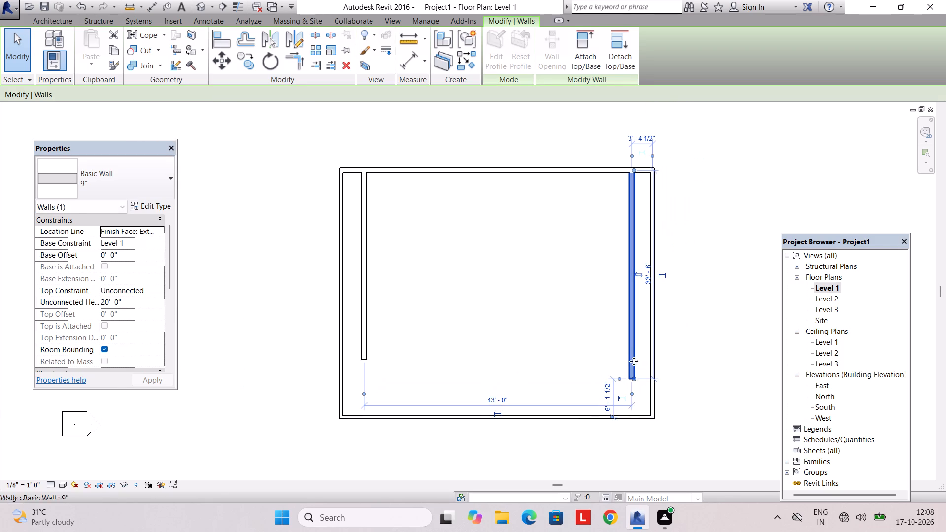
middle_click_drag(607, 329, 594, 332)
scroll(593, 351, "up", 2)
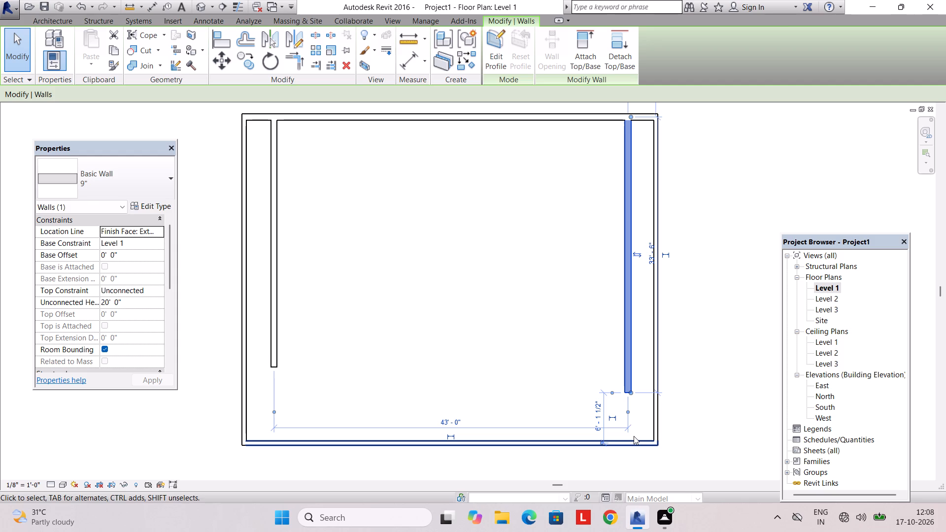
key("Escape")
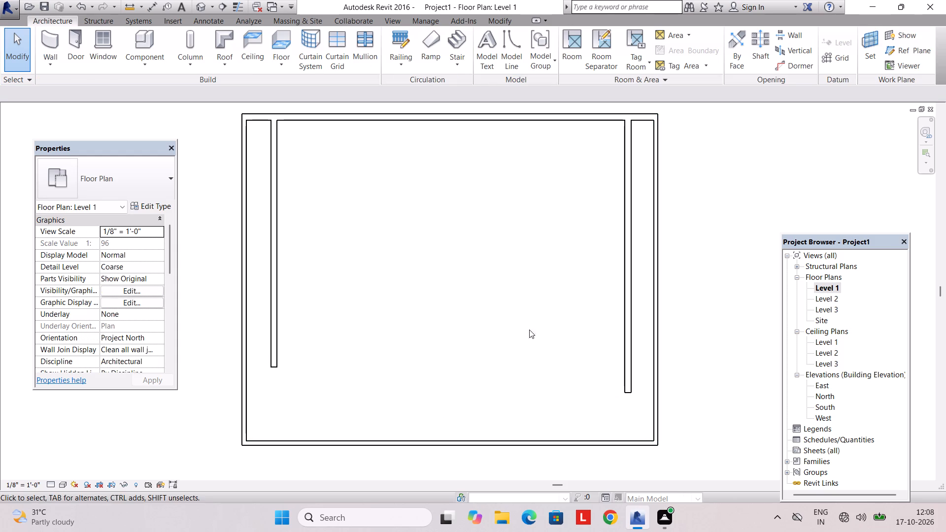
Draw a 25' horizontal 9" wall leftward from the right outer wall, its lower face about 3' above the lower outer wall's centreline.
left_click(39, 42)
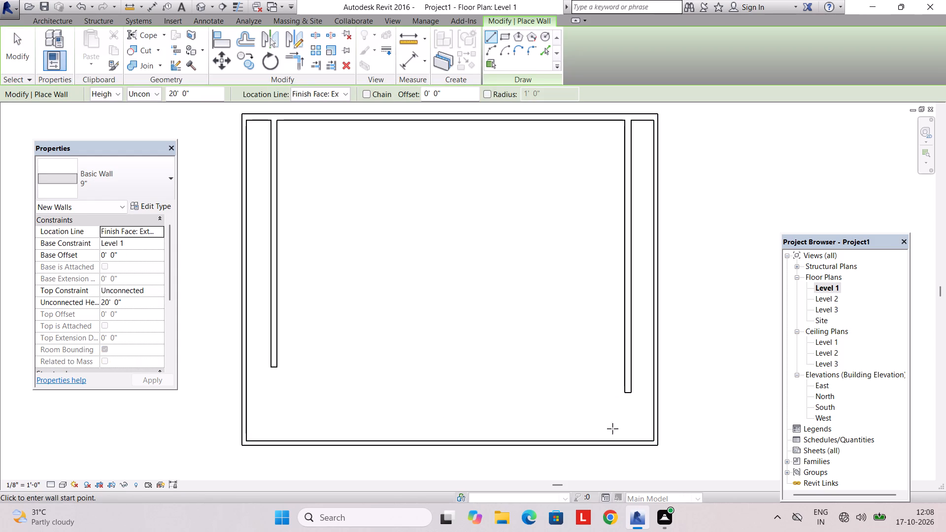
left_click(652, 419)
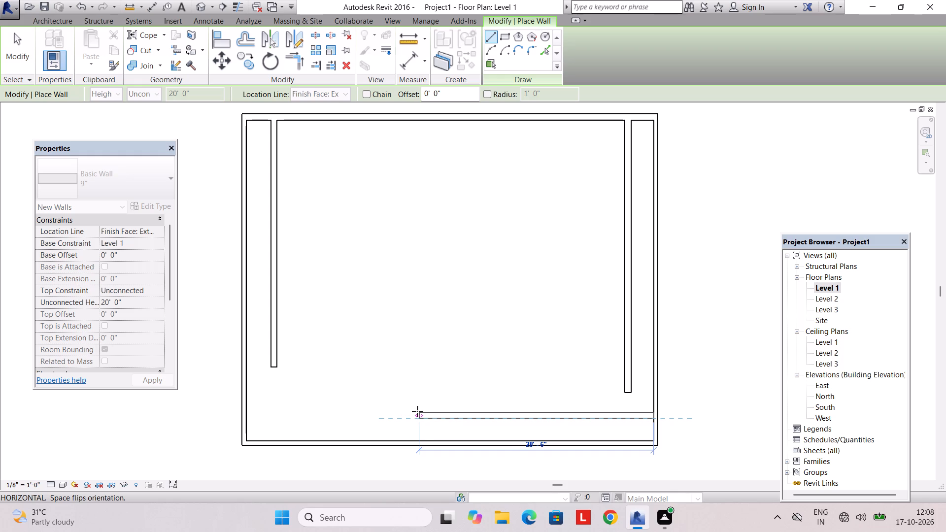
type("25'")
key("Return")
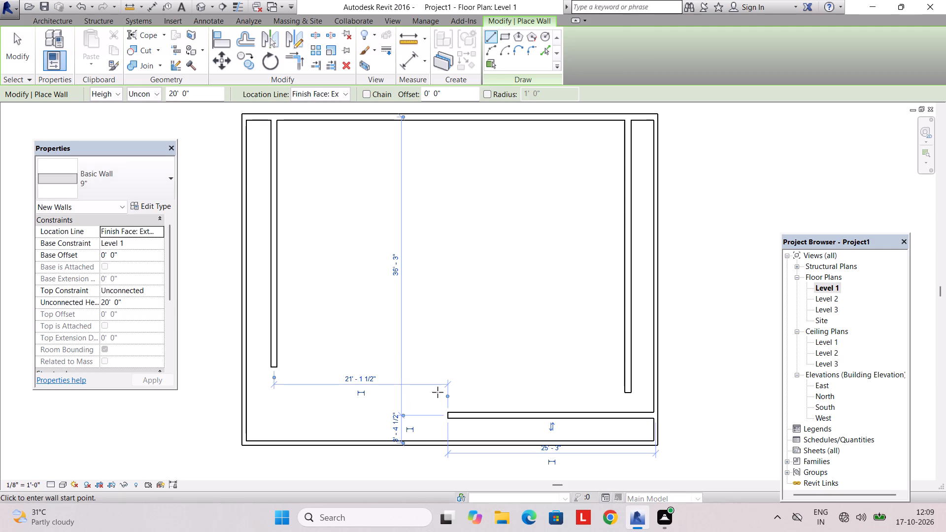
scroll(637, 395, "up", 3)
key("Escape")
key("Escape")
Extend the right inner wall's lower end down to join the 25' horizontal wall.
left_click(622, 390)
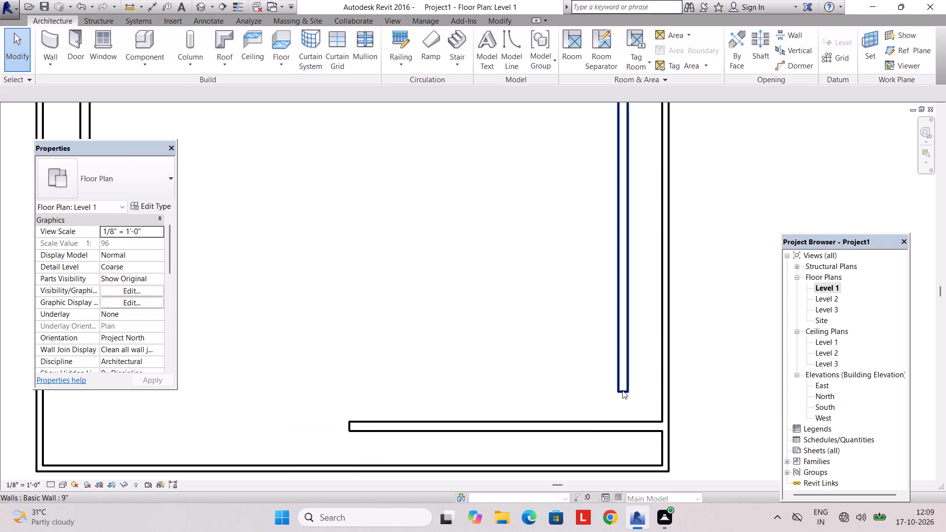
left_click_drag(628, 390, 629, 420)
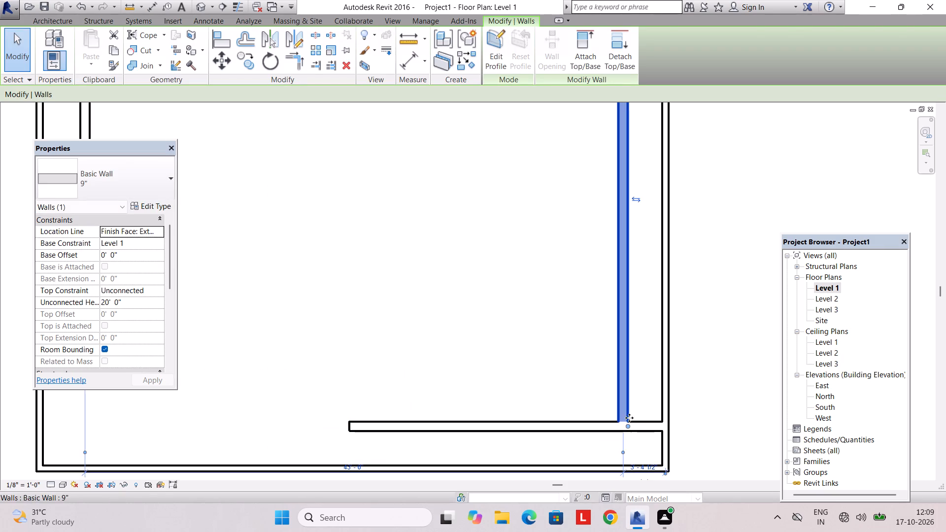
key("Escape")
Set the clear gap between the right outer wall's inner face and the near face of the right inner wall to 3'.
scroll(635, 341, "down", 3)
middle_click_drag(593, 319, 447, 468)
middle_click_drag(497, 298, 500, 286)
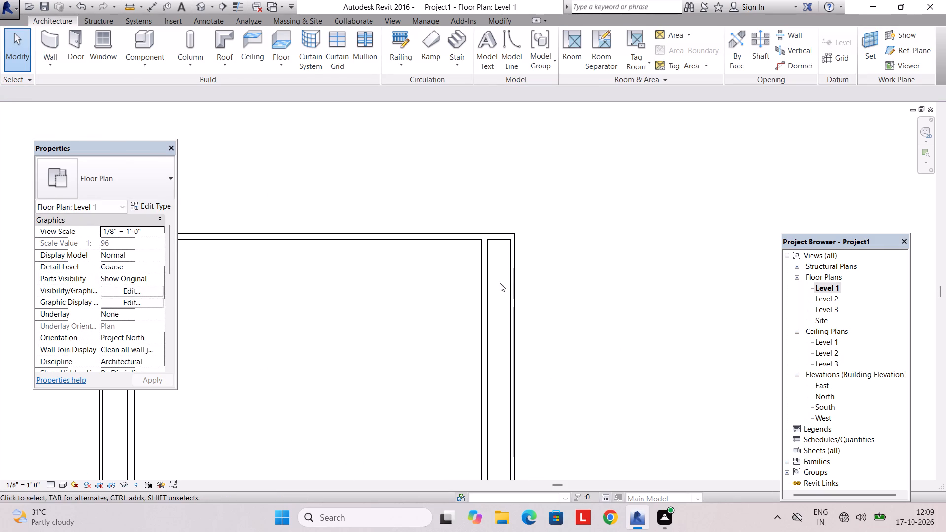
left_click(499, 242)
scroll(507, 360, "down", 3)
left_click(498, 387)
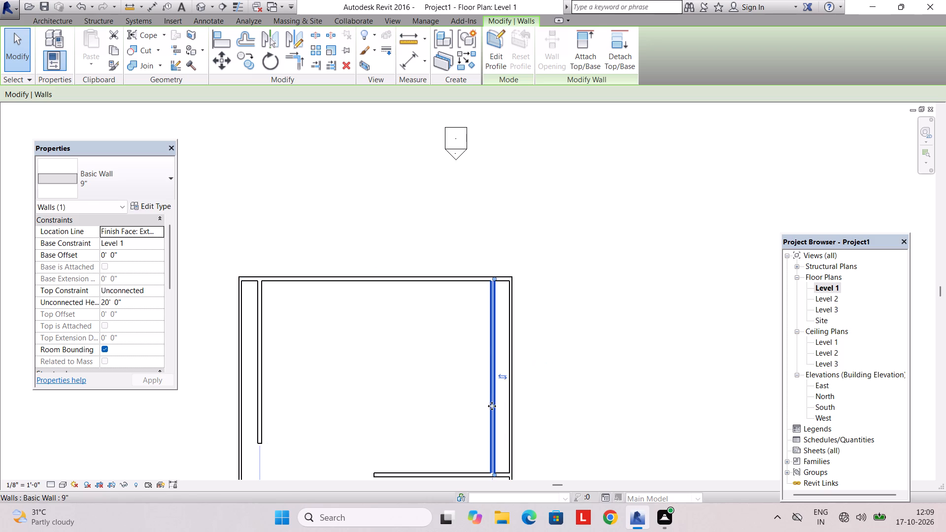
middle_click_drag(495, 419, 511, 327)
scroll(514, 407, "up", 9)
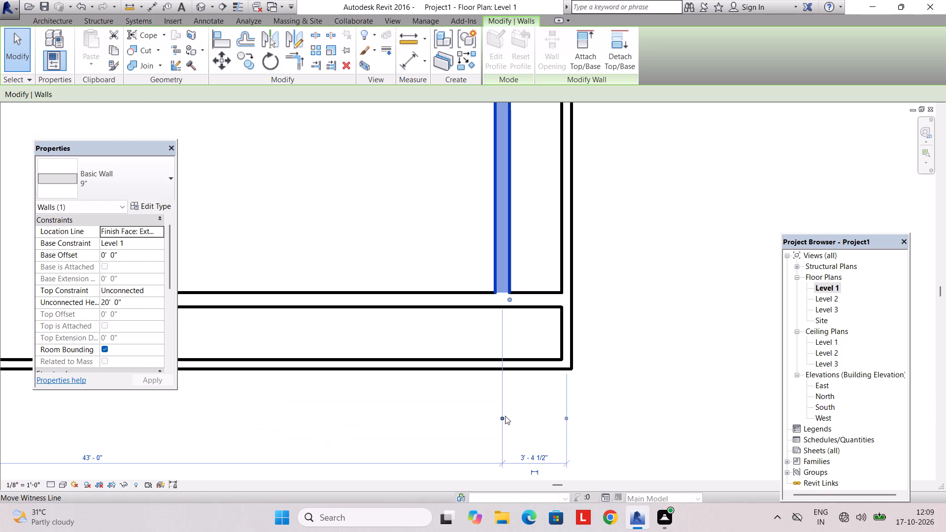
left_click(564, 418)
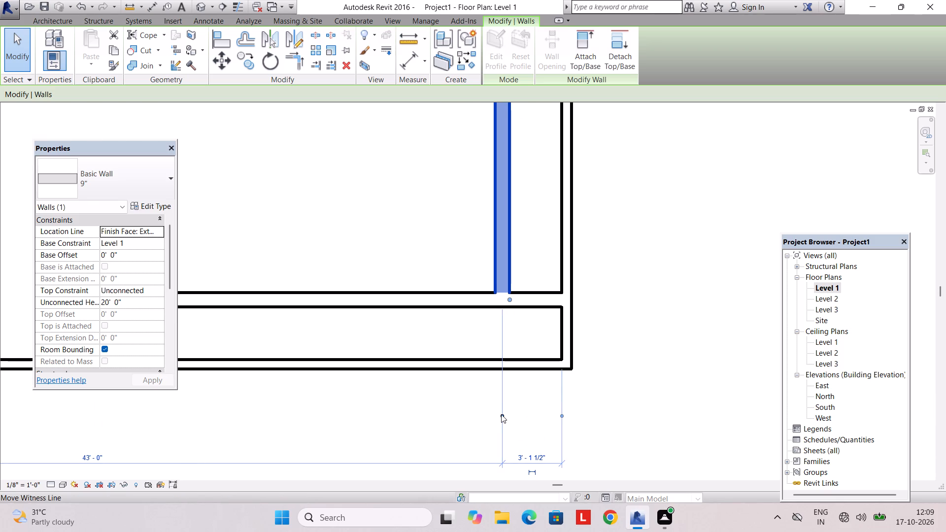
left_click(501, 414)
left_click(501, 414)
left_click(497, 414)
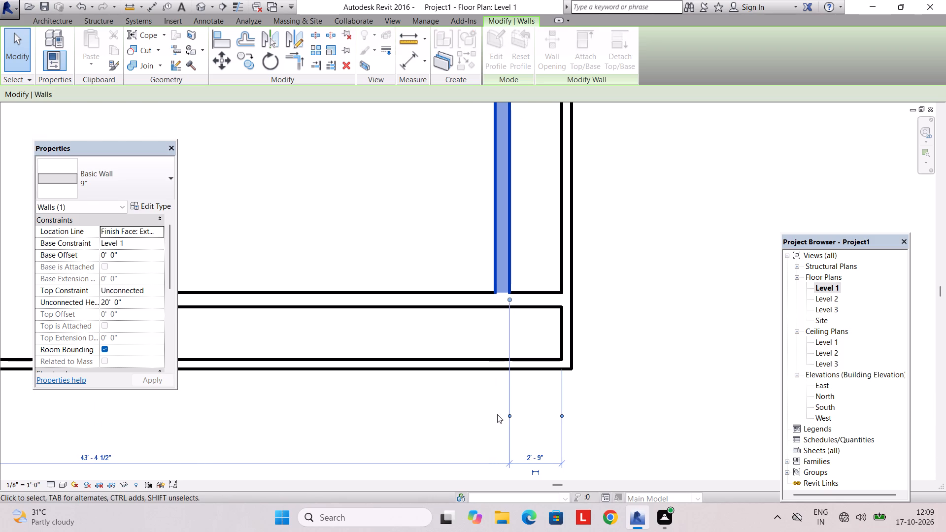
left_click(533, 456)
type("3'")
key("Return")
key("Escape")
Set the clear gap between the lower outer wall's inner face and the lower face of the horizontal inner wall to 3'.
scroll(480, 359, "down", 3)
middle_click_drag(432, 363, 455, 366)
left_click(518, 323)
scroll(593, 361, "up", 2)
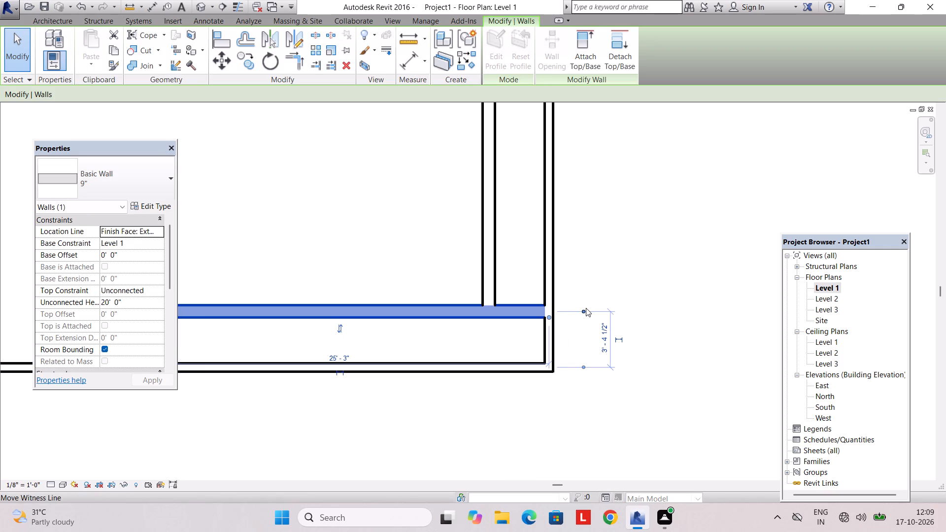
left_click(586, 308)
left_click(586, 304)
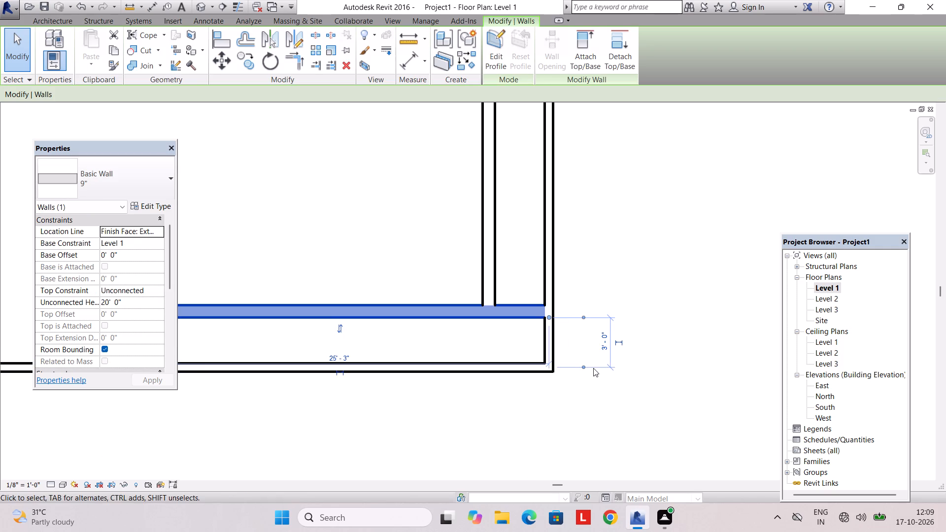
left_click(581, 366)
left_click(602, 343)
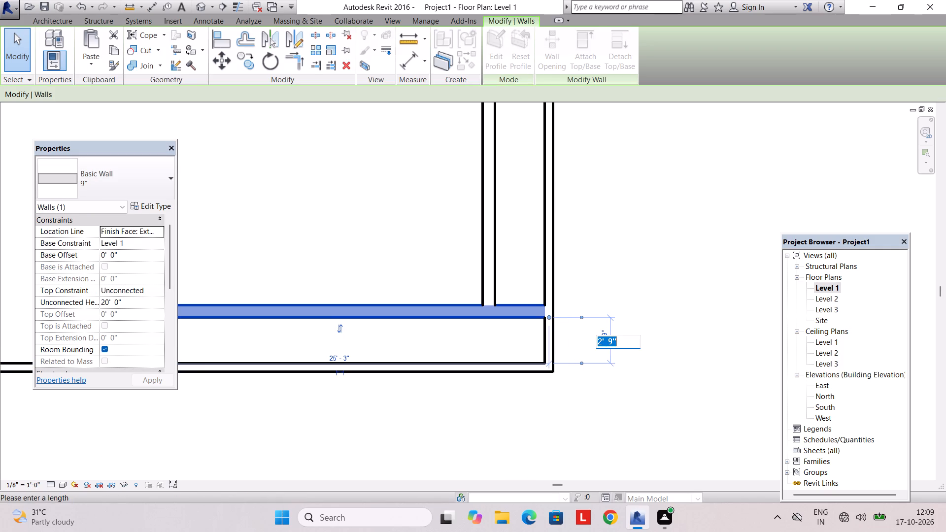
type("3'")
key("Return")
key("Escape")
scroll(602, 343, "down", 3)
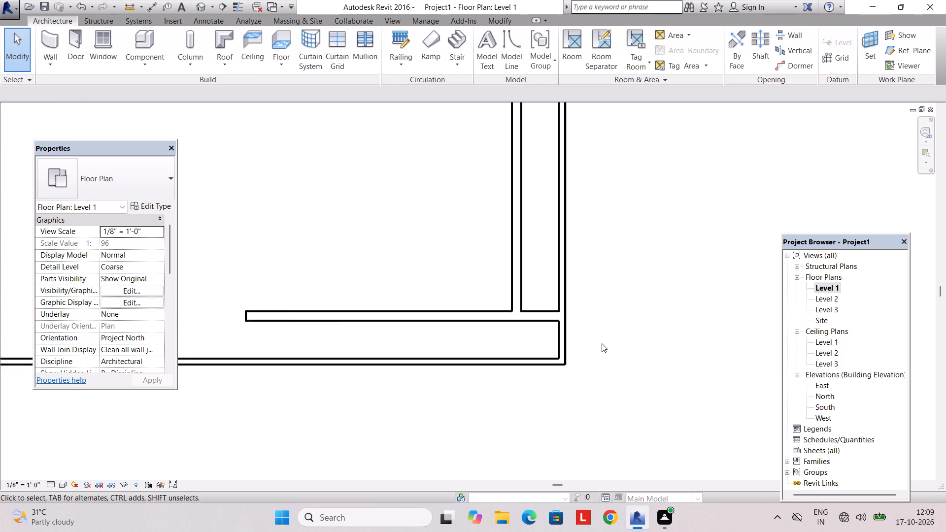
Snap the right inner wall's lower end onto the centreline of the horizontal inner wall.
scroll(483, 333, "down", 3)
middle_click_drag(348, 332, 551, 361)
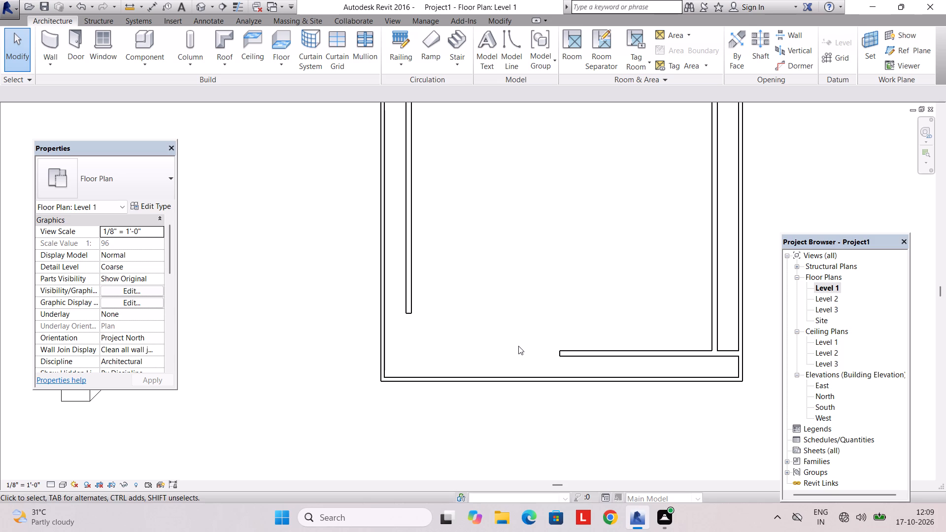
middle_click_drag(460, 335, 458, 342)
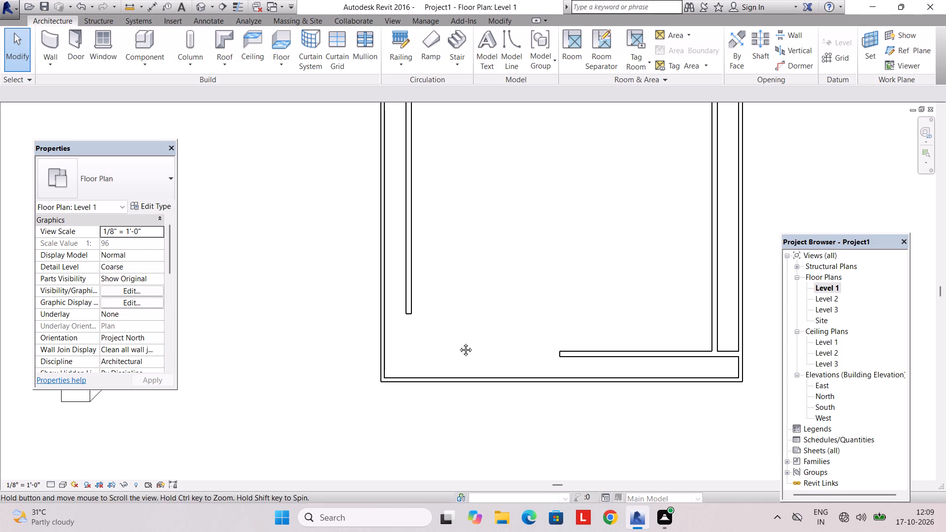
middle_click_drag(458, 342, 455, 353)
scroll(455, 353, "down", 1)
middle_click_drag(454, 347, 429, 358)
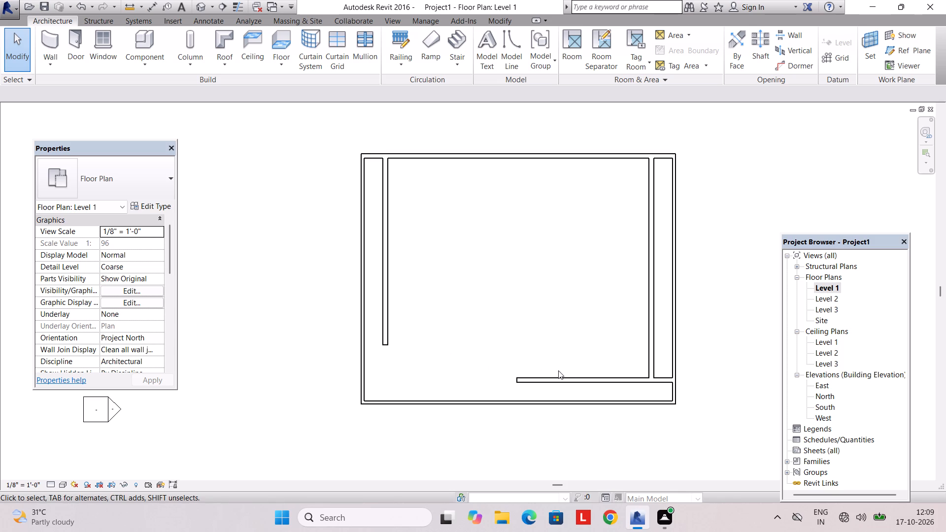
middle_click_drag(555, 360, 486, 340)
scroll(841, 393, "up", 3)
scroll(574, 375, "up", 3)
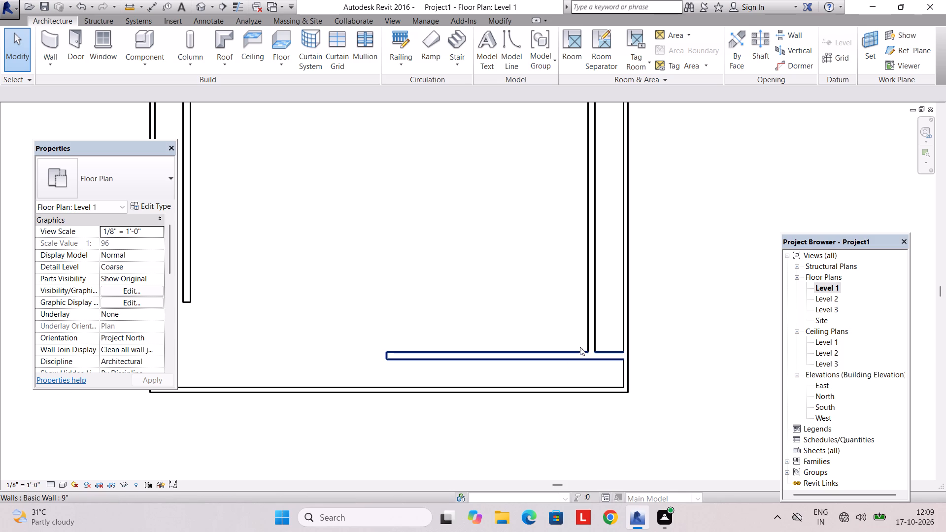
left_click(587, 338)
left_click_drag(596, 353, 596, 360)
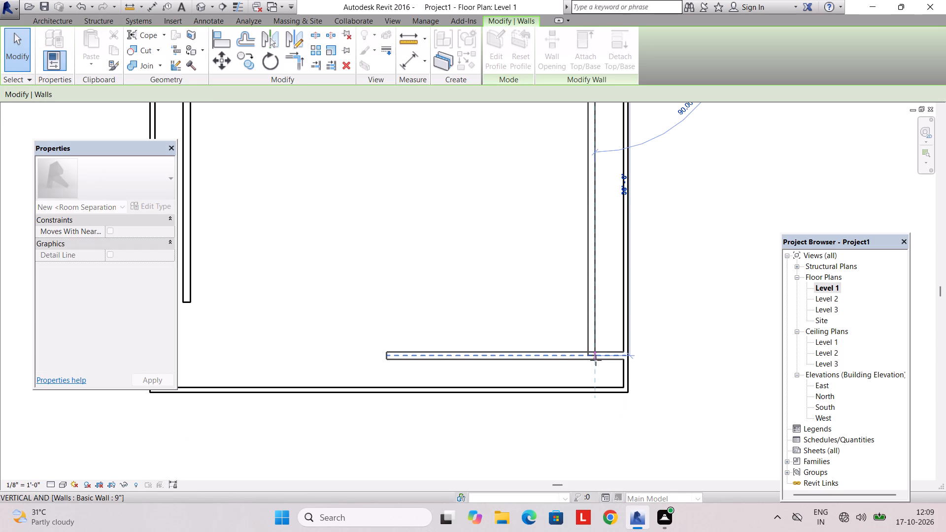
left_click_drag(596, 360, 596, 362)
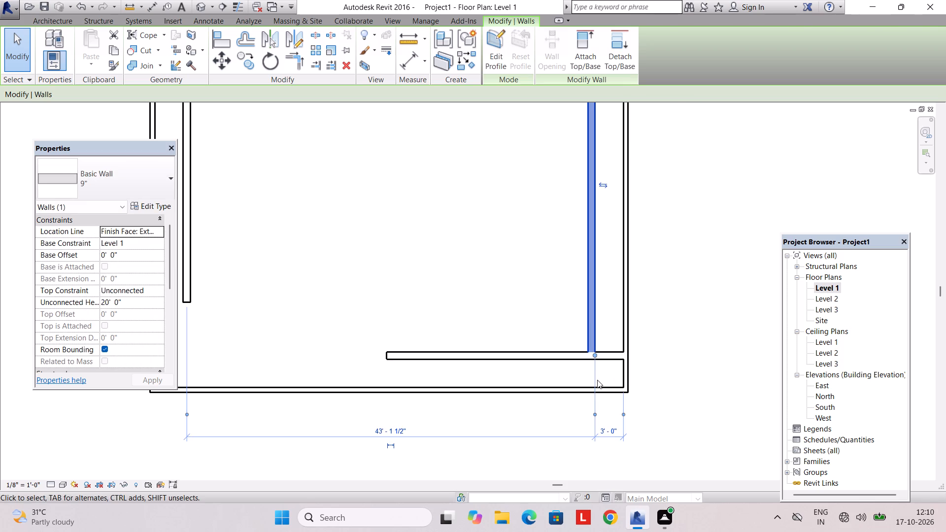
key("Escape")
Shorten the horizontal inner wall's right end to the right inner wall's outer face, forming a clean corner.
middle_click_drag(594, 368, 567, 361)
scroll(567, 361, "up", 2)
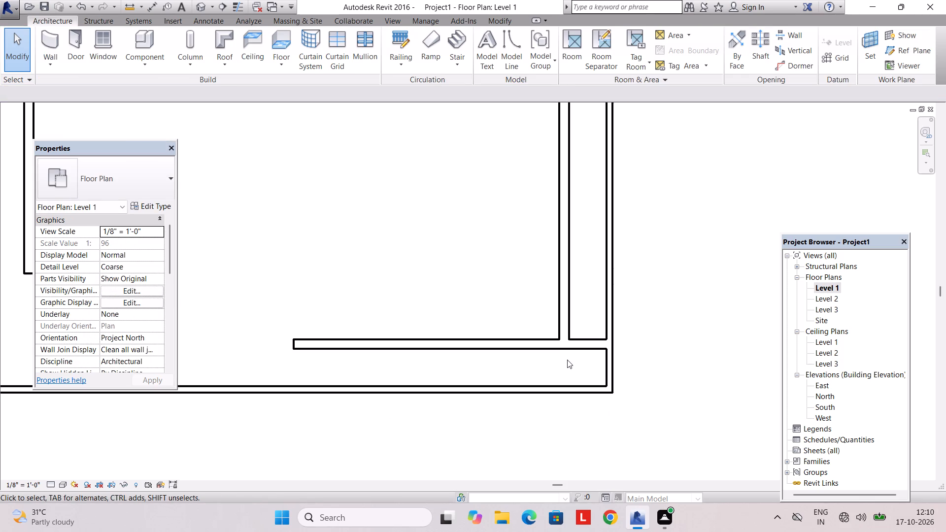
left_click(593, 339)
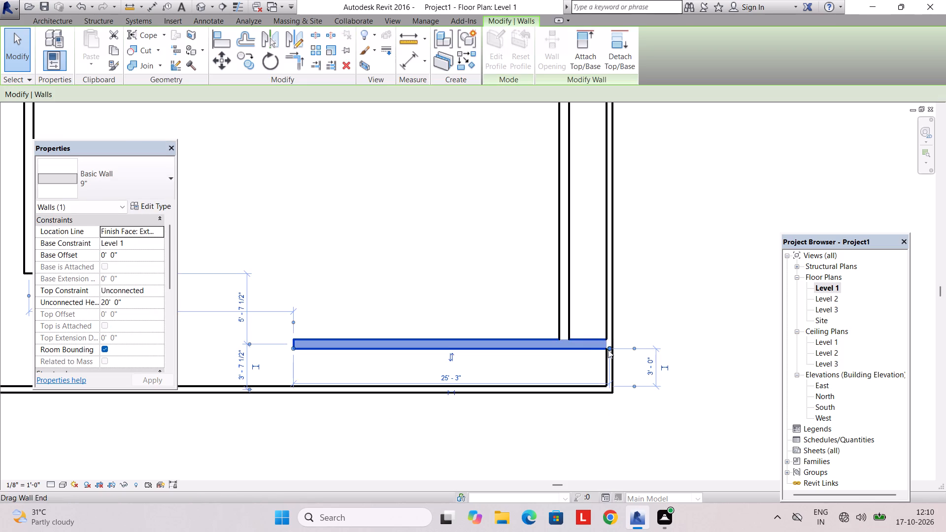
left_click_drag(609, 347, 569, 350)
key("Escape")
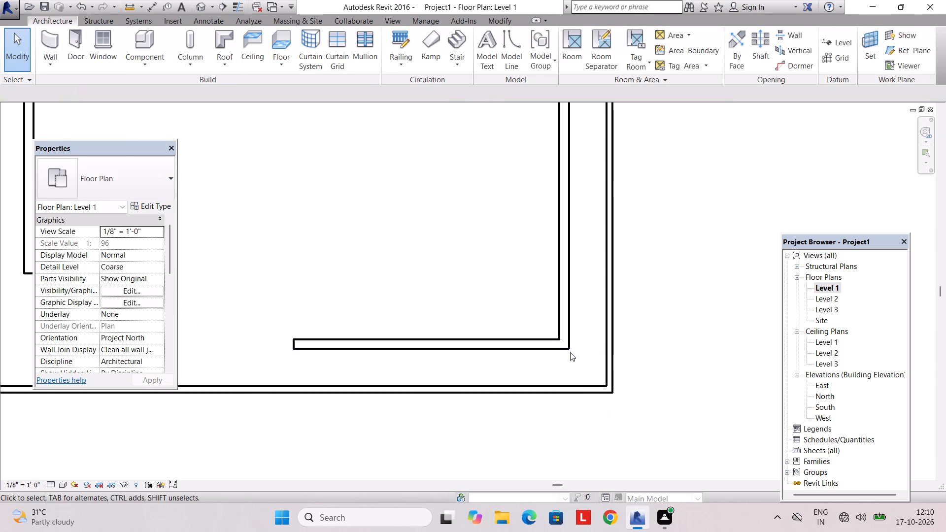
Start the Wall tool with the 6" Basic Wall type for the interior partitions.
scroll(560, 348, "down", 3)
middle_click_drag(541, 354, 630, 357)
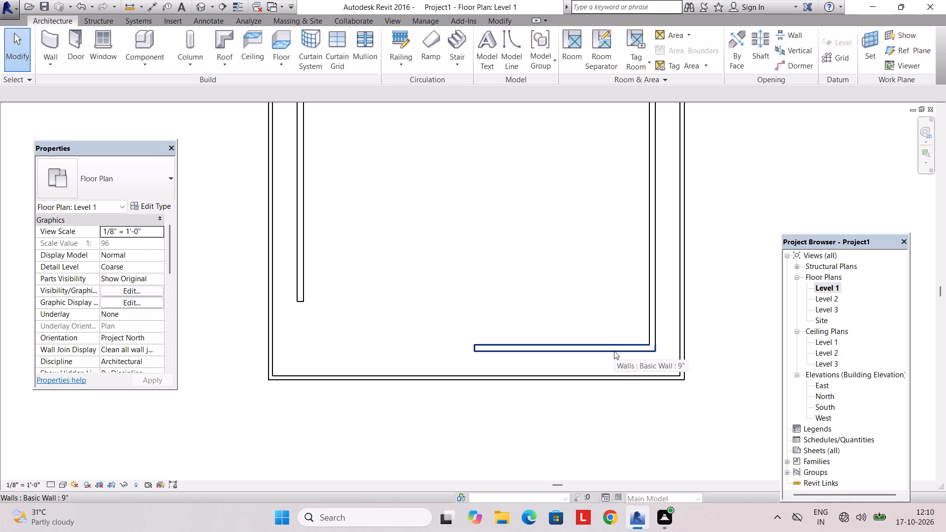
middle_click_drag(509, 273, 520, 328)
scroll(509, 273, "down", 1)
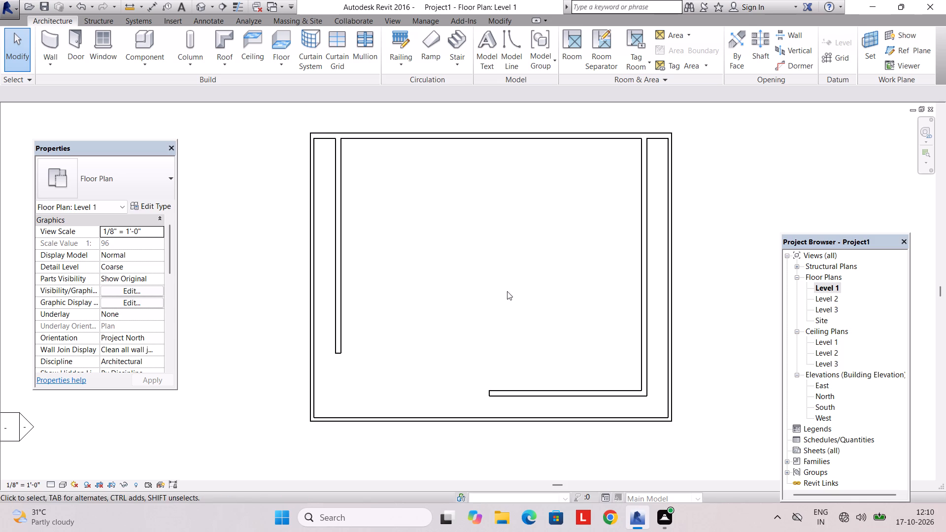
scroll(506, 284, "down", 1)
middle_click_drag(506, 284, 552, 333)
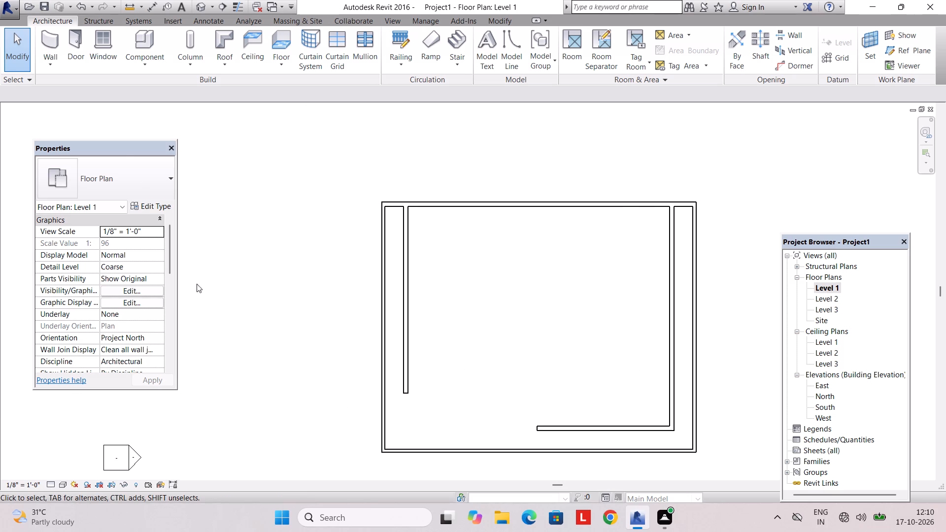
left_click(42, 47)
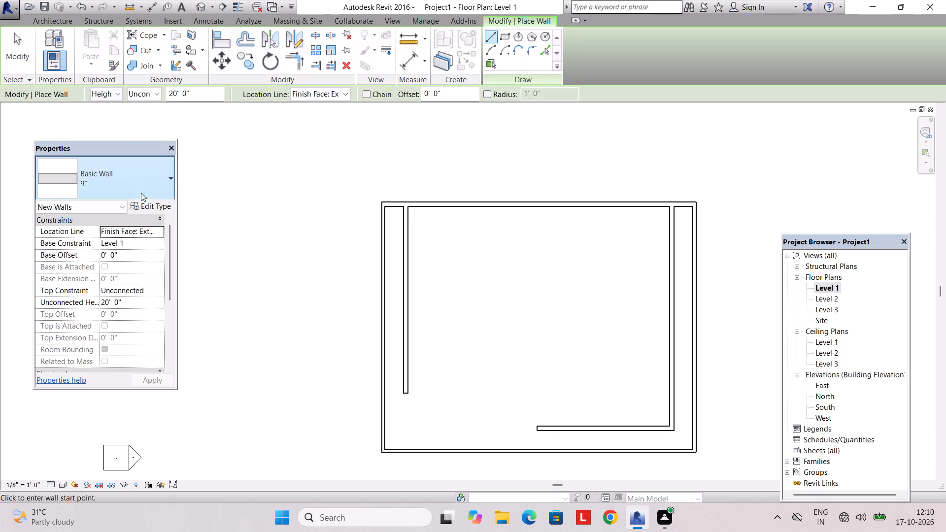
left_click(147, 190)
left_click(138, 252)
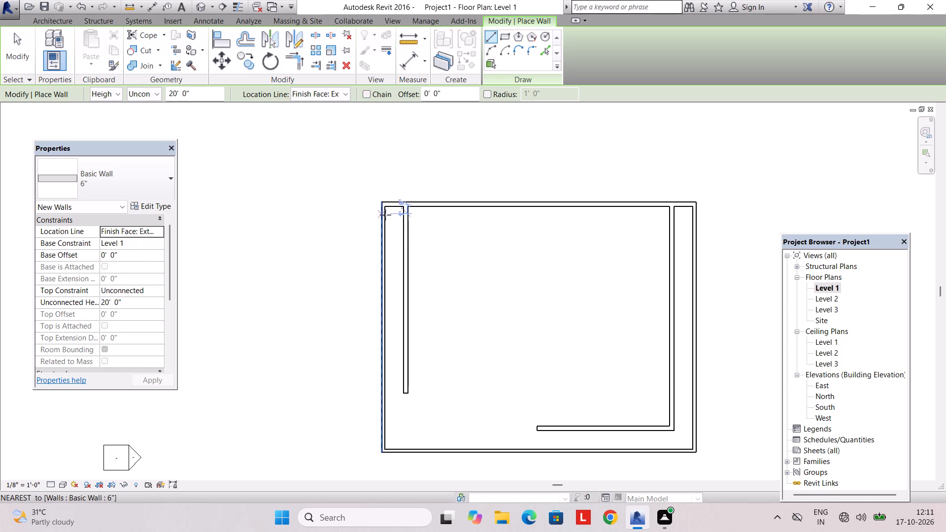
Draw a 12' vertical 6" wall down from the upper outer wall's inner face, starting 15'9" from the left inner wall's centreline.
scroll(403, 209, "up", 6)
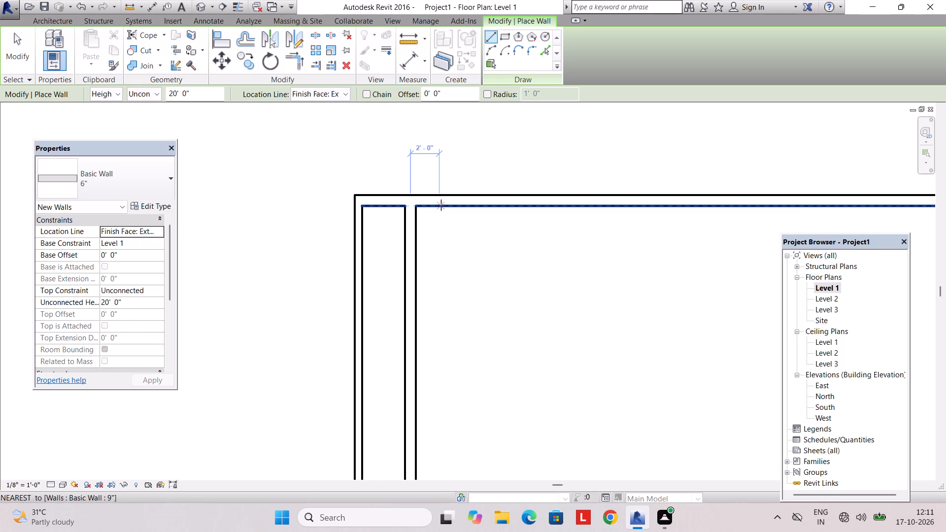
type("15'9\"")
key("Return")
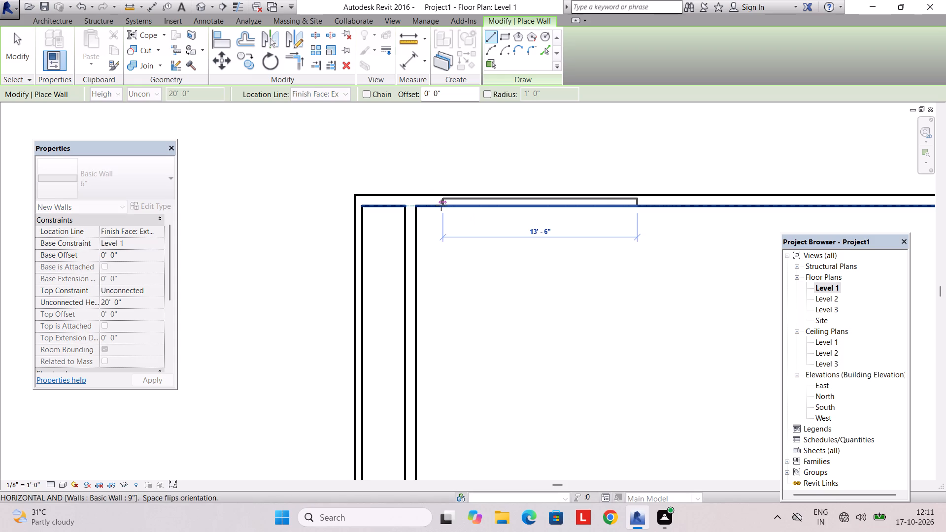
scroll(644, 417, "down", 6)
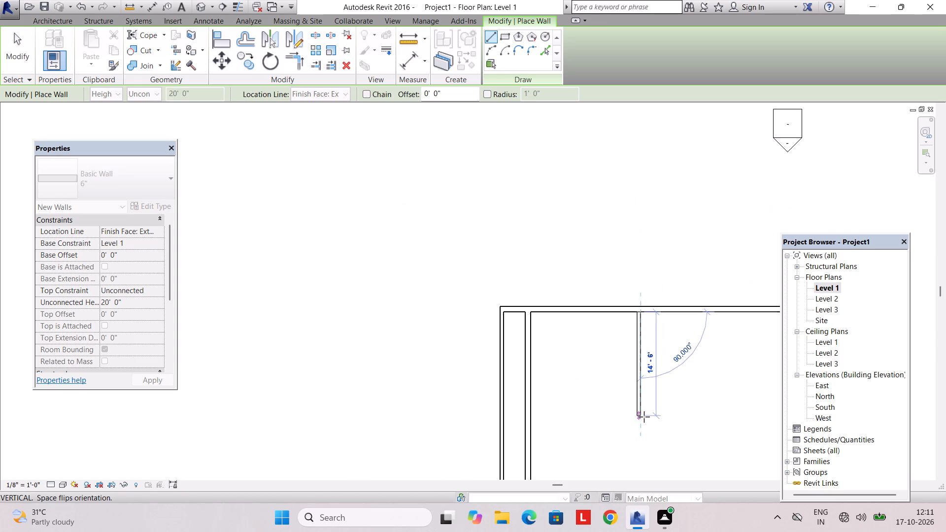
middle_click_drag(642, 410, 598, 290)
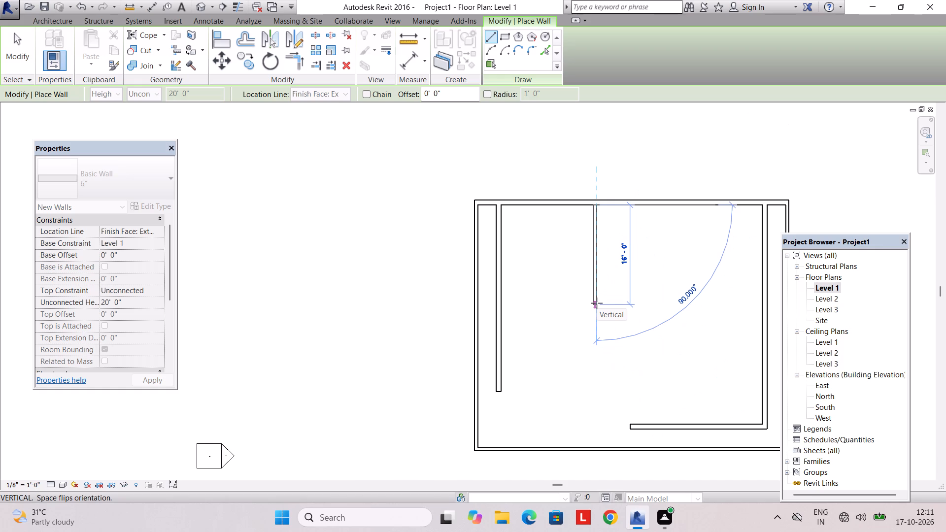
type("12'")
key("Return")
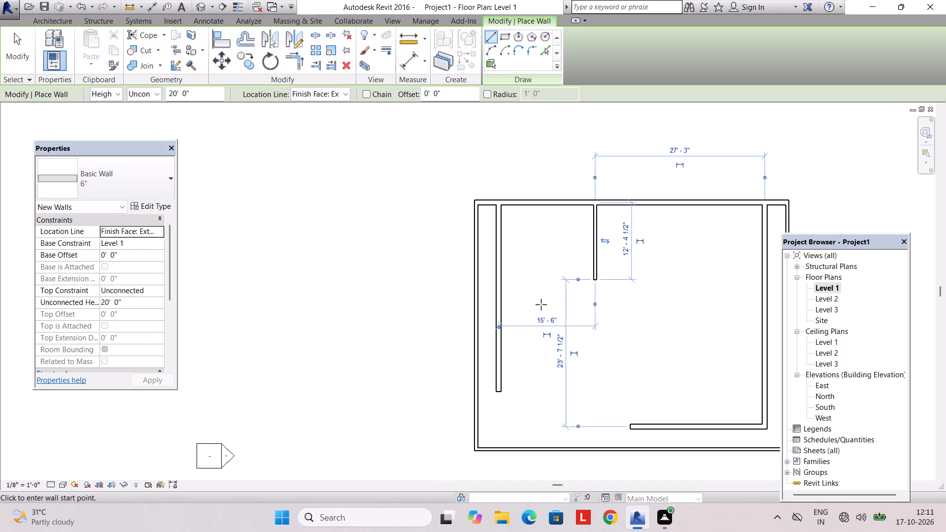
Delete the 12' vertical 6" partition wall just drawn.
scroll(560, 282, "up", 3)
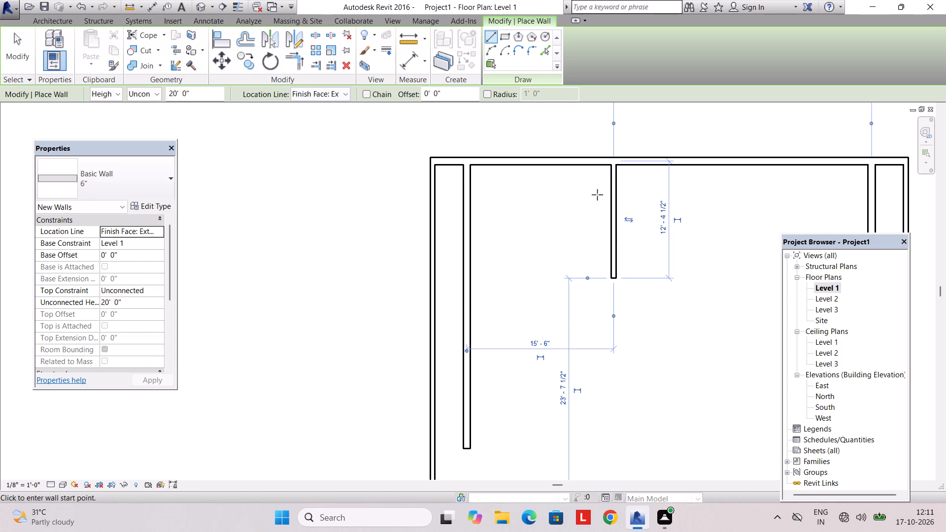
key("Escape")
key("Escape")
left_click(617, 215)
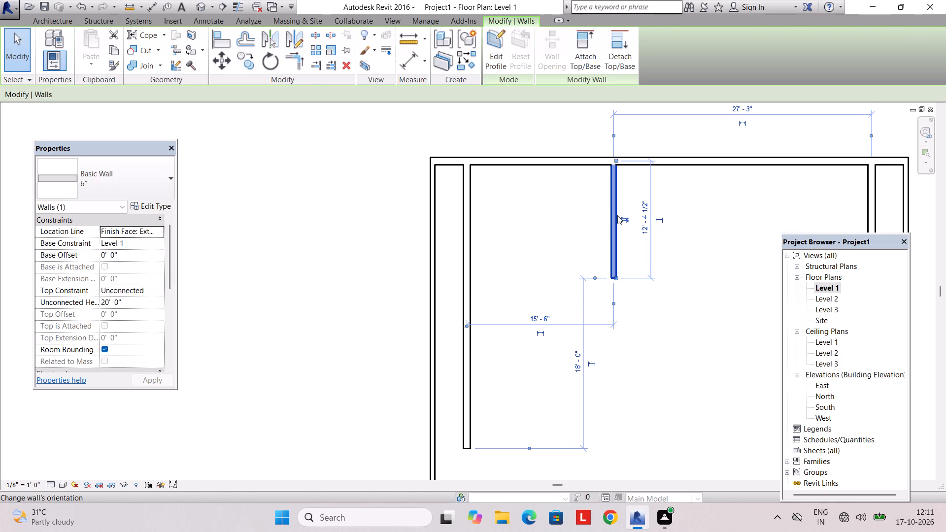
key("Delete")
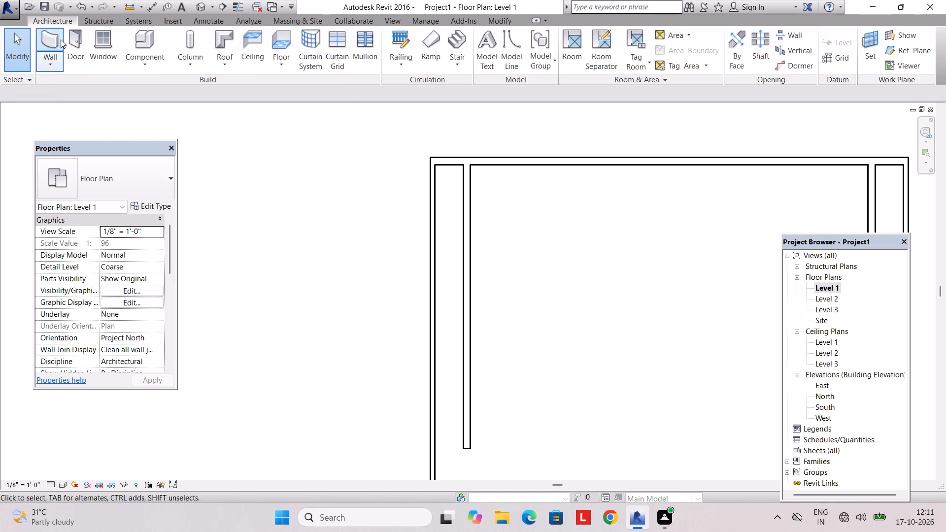
Draw a 12' vertical 6" wall down from the upper outer wall, 15' from the left inner wall's centreline, with location line Core Face: Exterior.
left_click(50, 39)
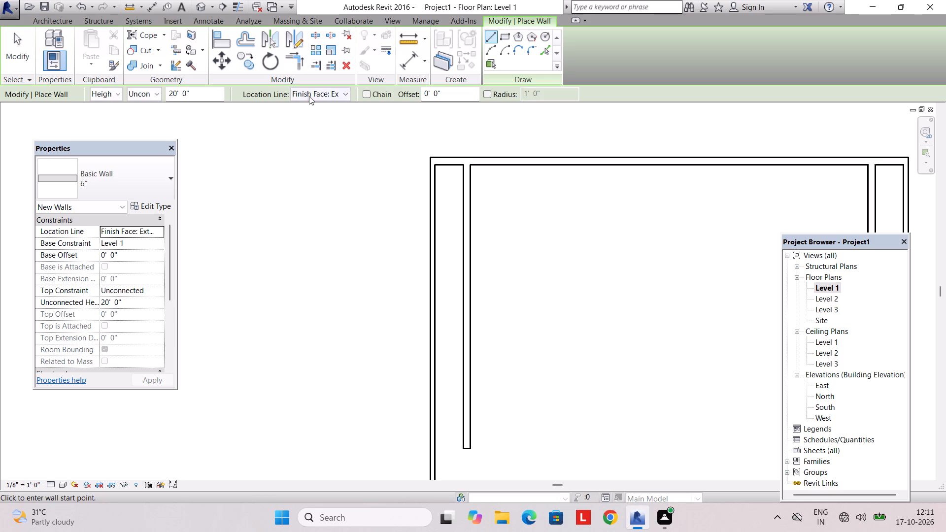
left_click(325, 93)
left_click(356, 144)
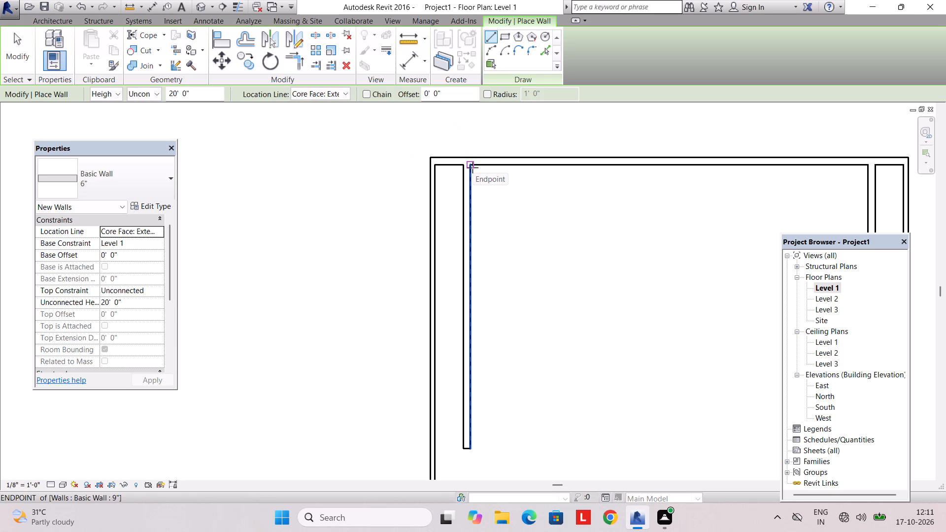
left_click(473, 167)
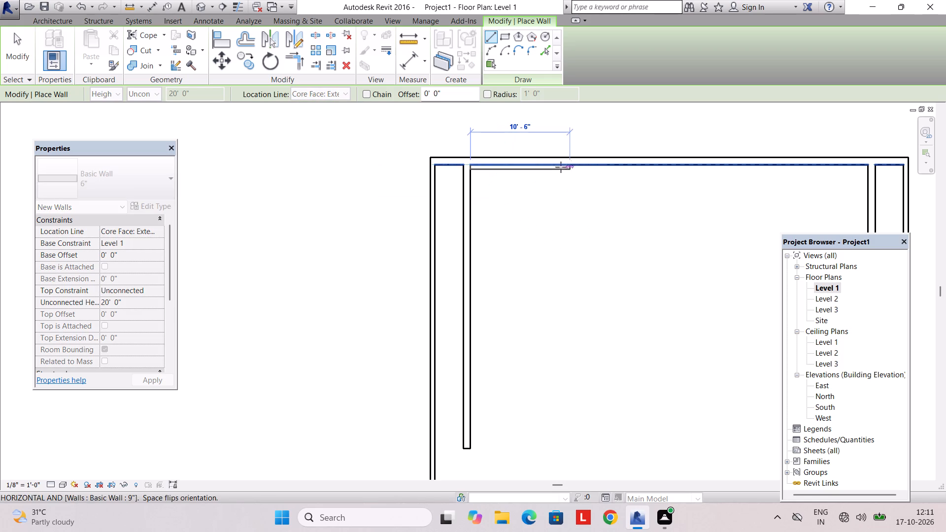
key("Escape")
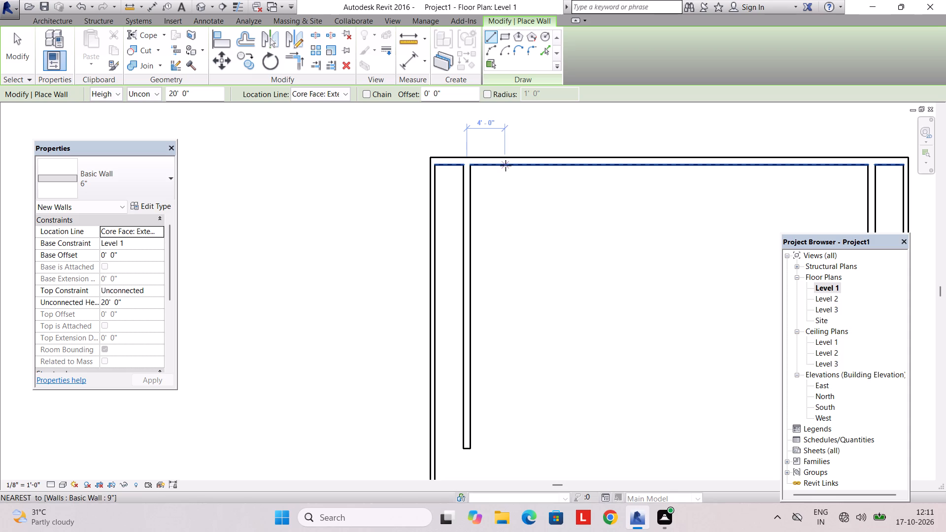
type("15'")
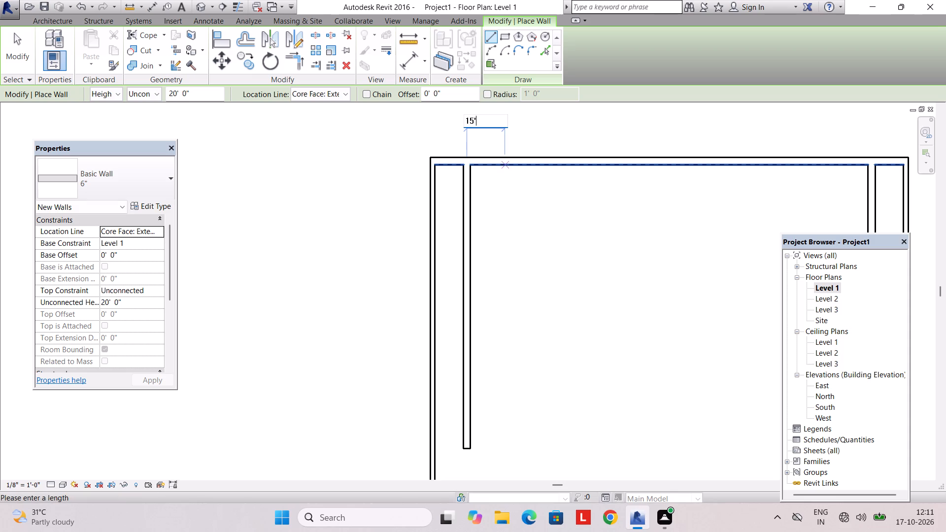
key("Return")
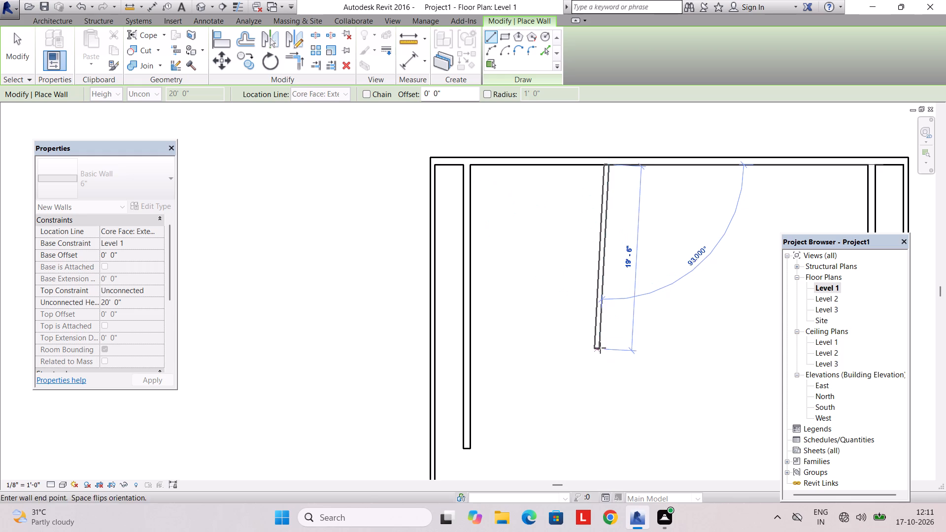
type("12'")
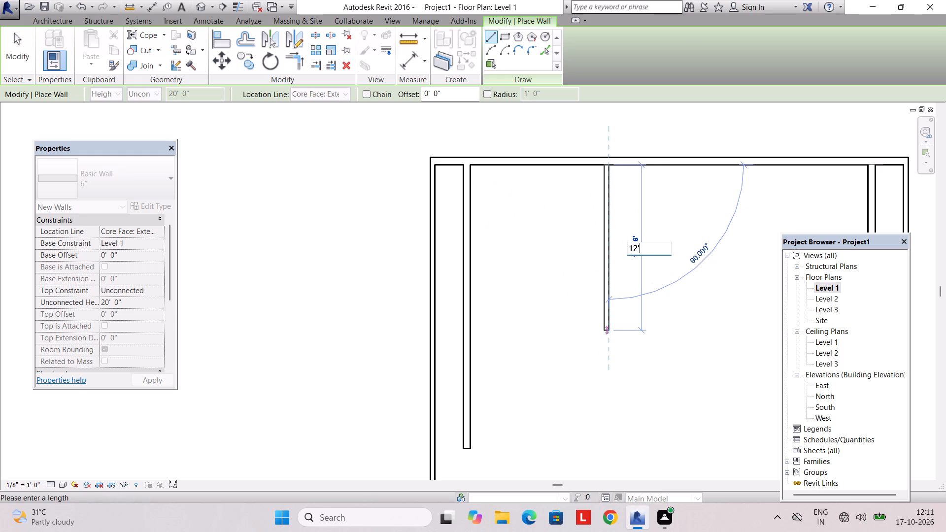
key("Return")
Draw a horizontal 6" wall from the vertical partition's lower end across to the left inner wall, flipping its orientation to close the room.
scroll(554, 219, "up", 1)
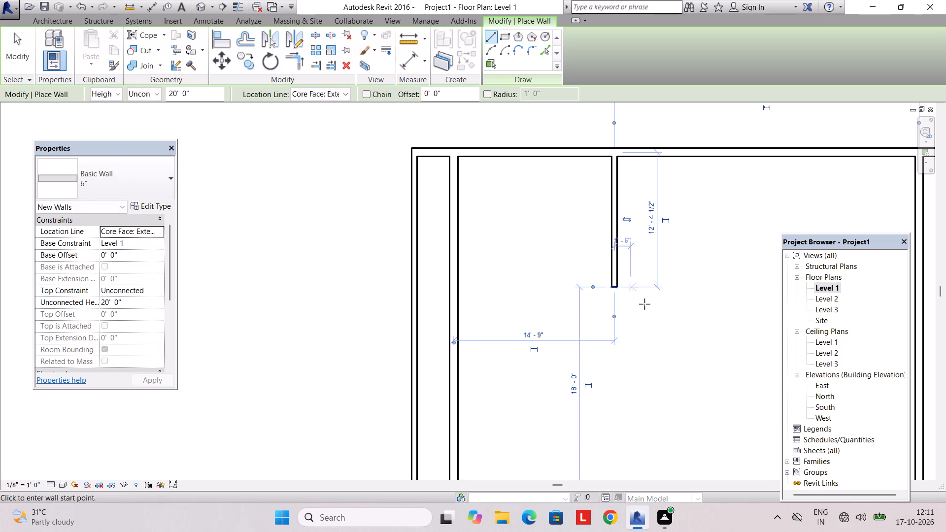
left_click(618, 285)
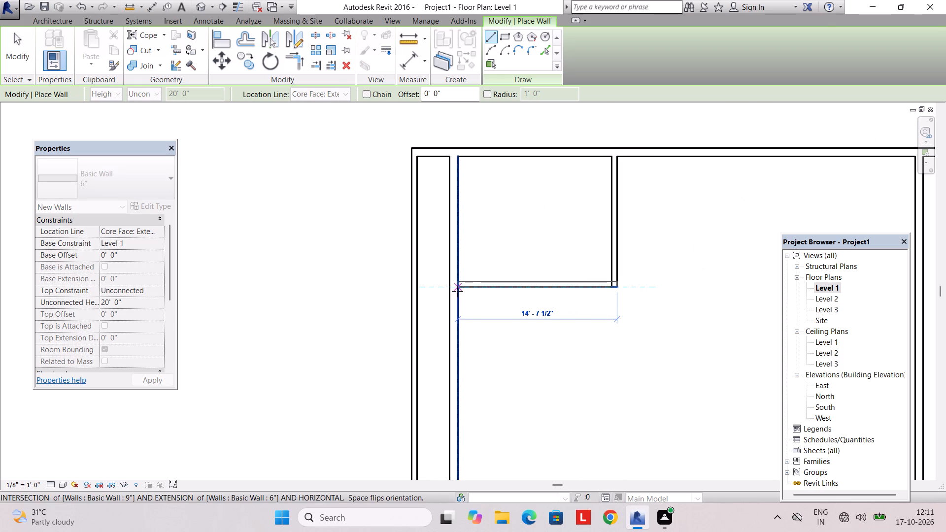
key("space")
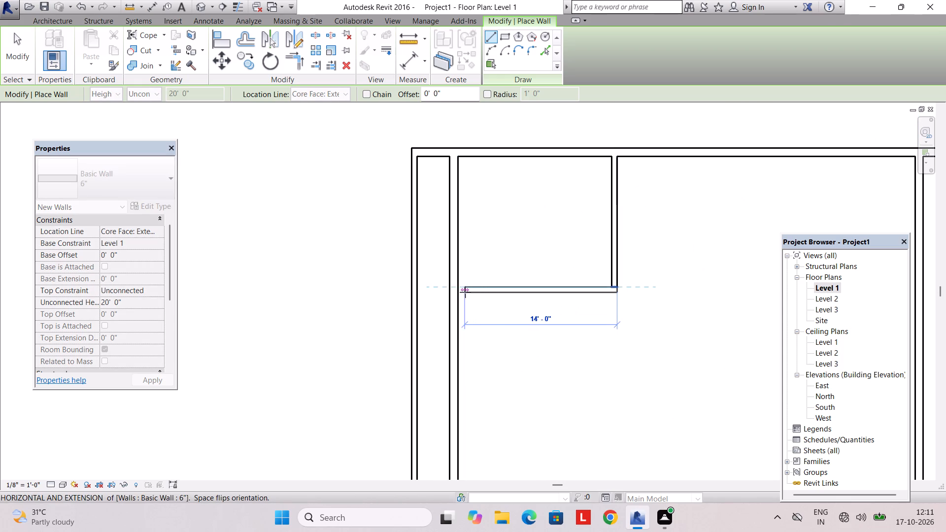
left_click(457, 293)
key("Escape")
middle_click_drag(495, 227, 478, 234)
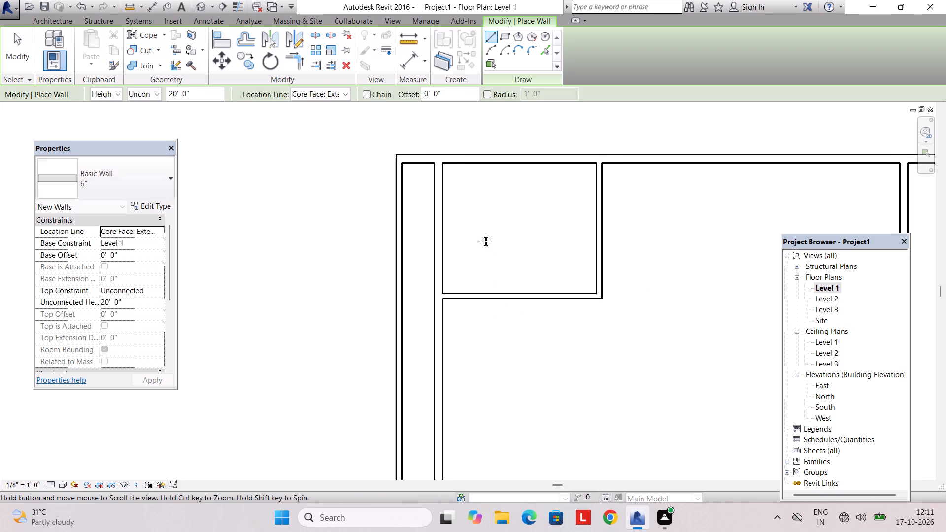
middle_click_drag(478, 234, 474, 237)
key("Escape")
left_click(503, 171)
key("Escape")
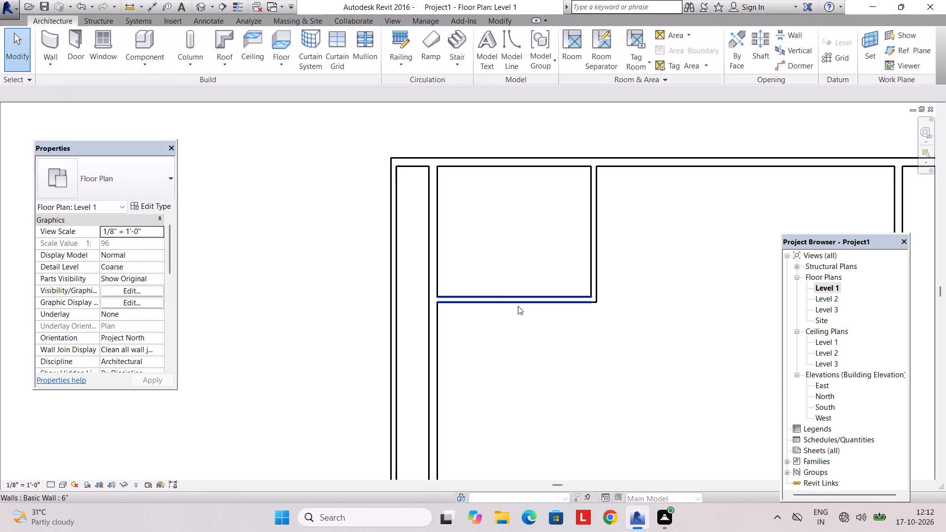
Set the clear distance from the left inner wall's inner face to the vertical 6" partition's inner face to 15'.
left_click(518, 306)
left_click(603, 266)
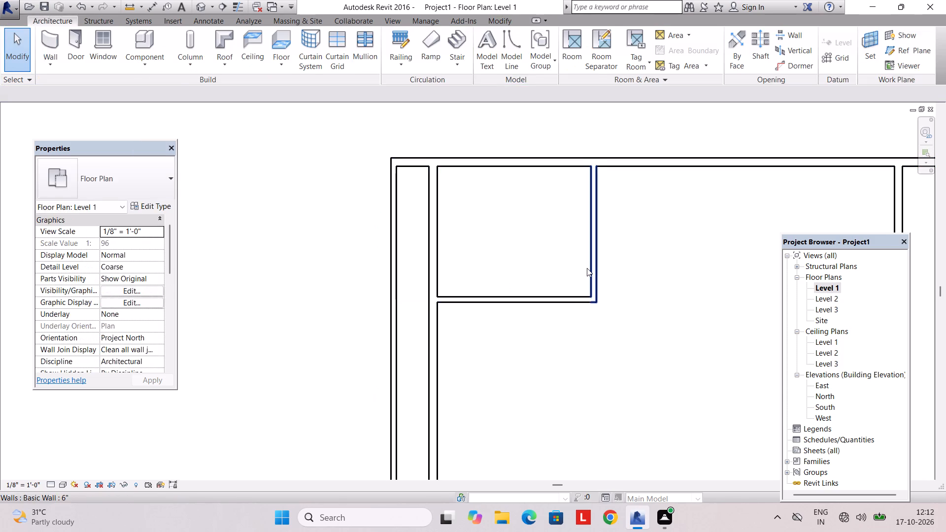
left_click(587, 268)
scroll(422, 353, "up", 1)
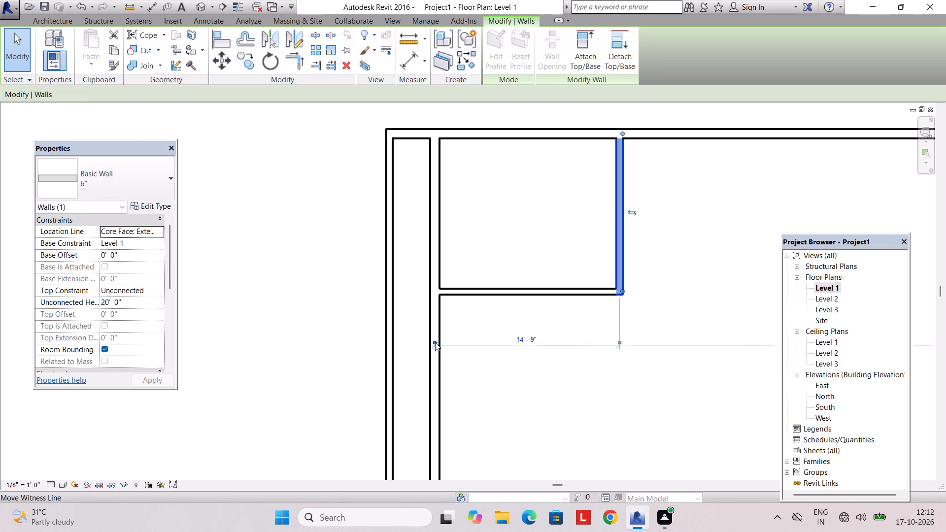
left_click(435, 342)
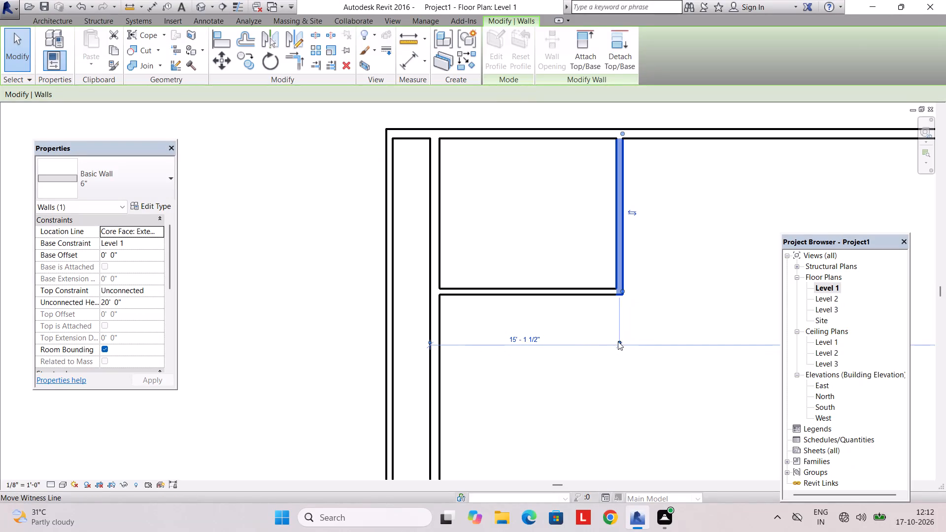
left_click(618, 341)
left_click(618, 341)
left_click(618, 341)
left_click(618, 341)
left_click(429, 343)
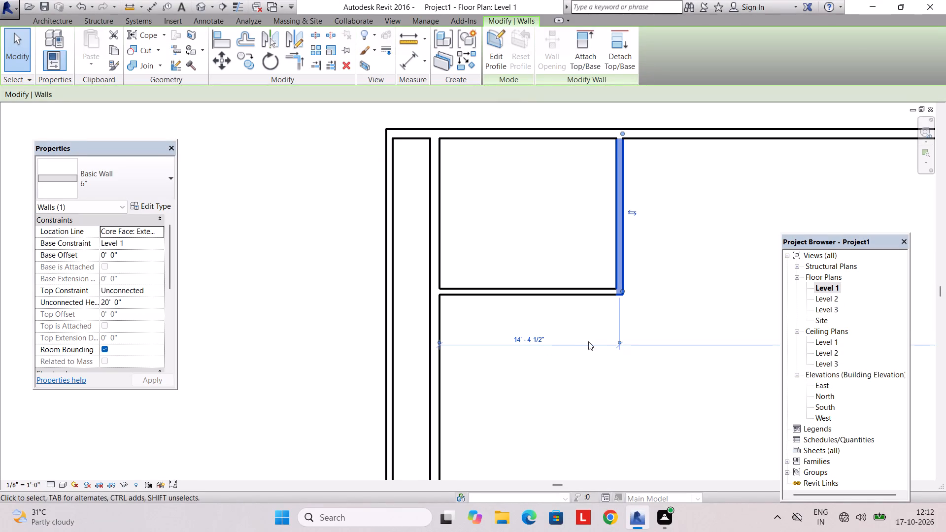
scroll(613, 334, "up", 3)
left_click(624, 347)
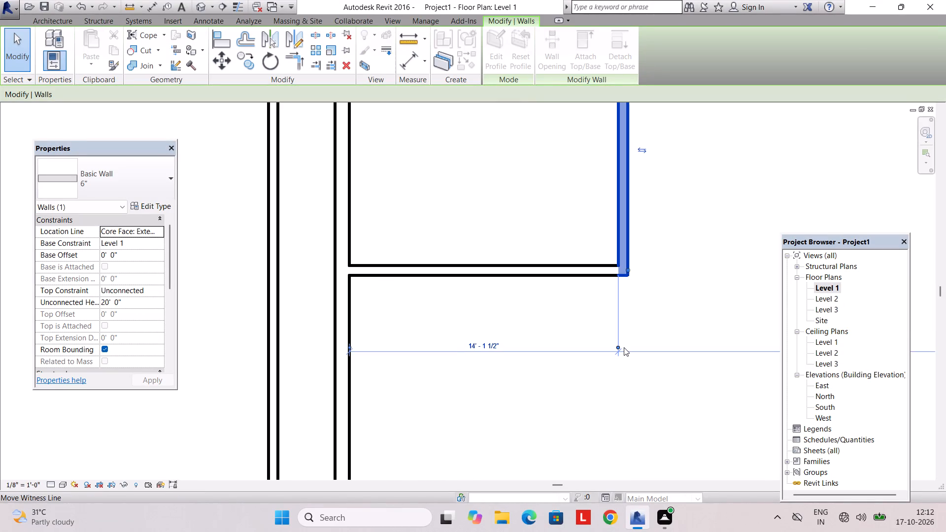
left_click(479, 348)
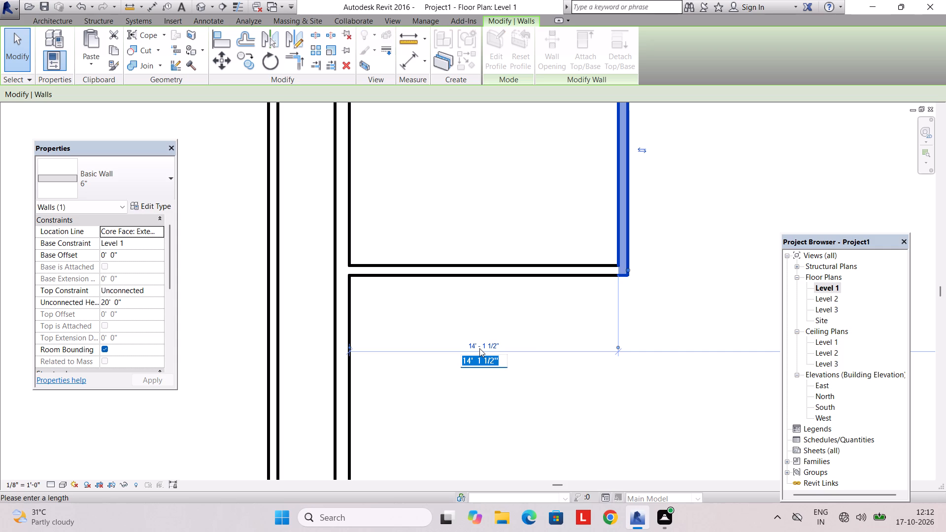
type("15'")
key("Return")
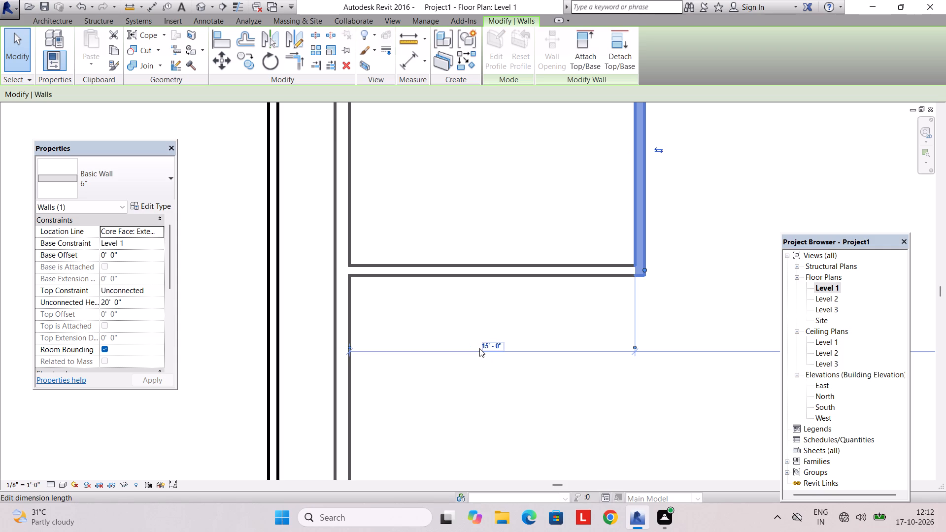
scroll(490, 330, "down", 3)
middle_click_drag(510, 320, 459, 404)
key("Escape")
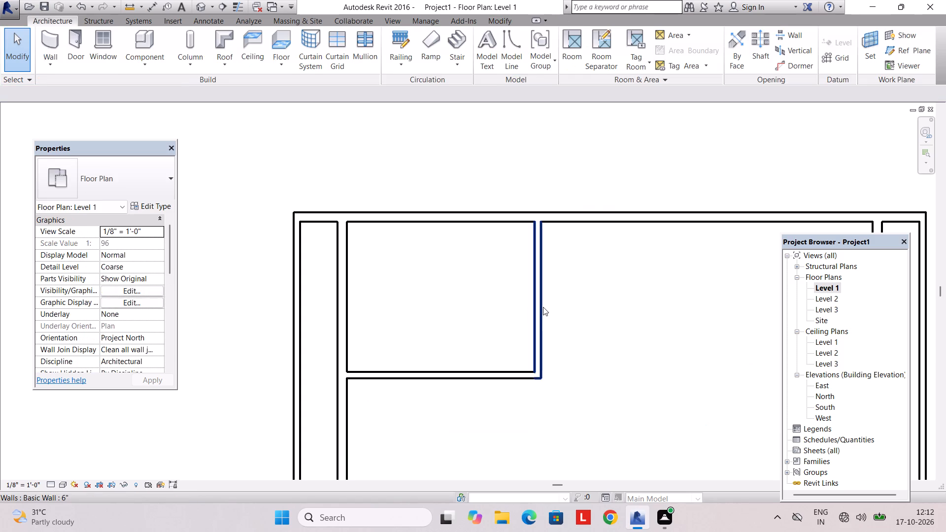
Measure the room's clear depth between the upper wall's inner face and the horizontal 6" partition's inner face.
left_click(543, 307)
left_click(457, 384)
left_click(457, 382)
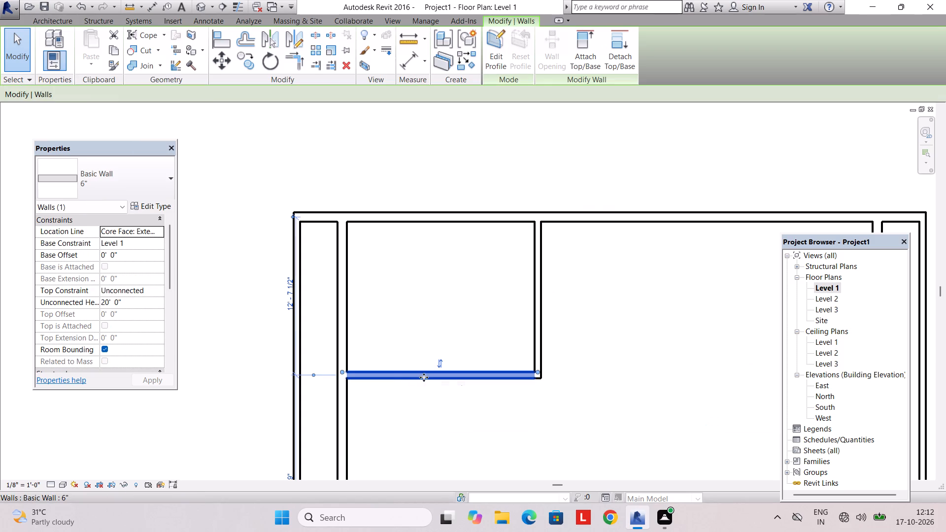
scroll(290, 339, "up", 2)
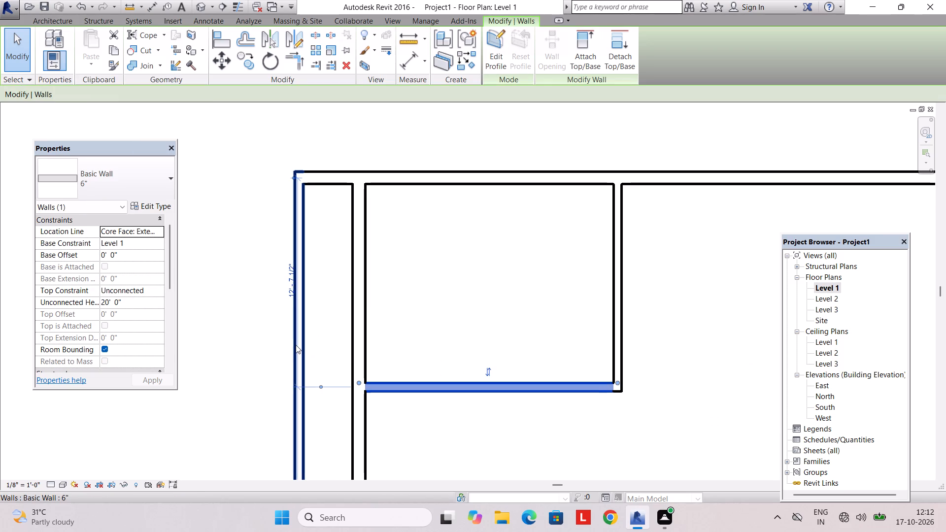
left_click(293, 176)
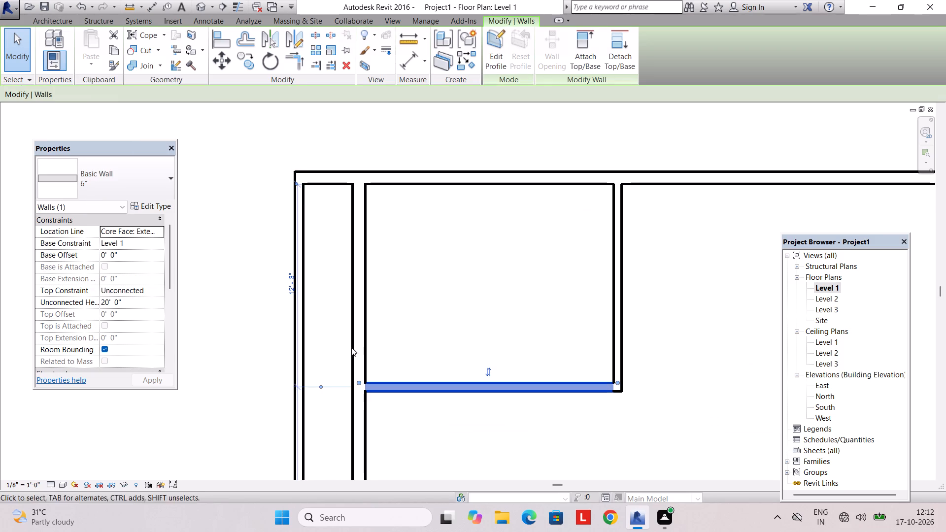
left_click(319, 384)
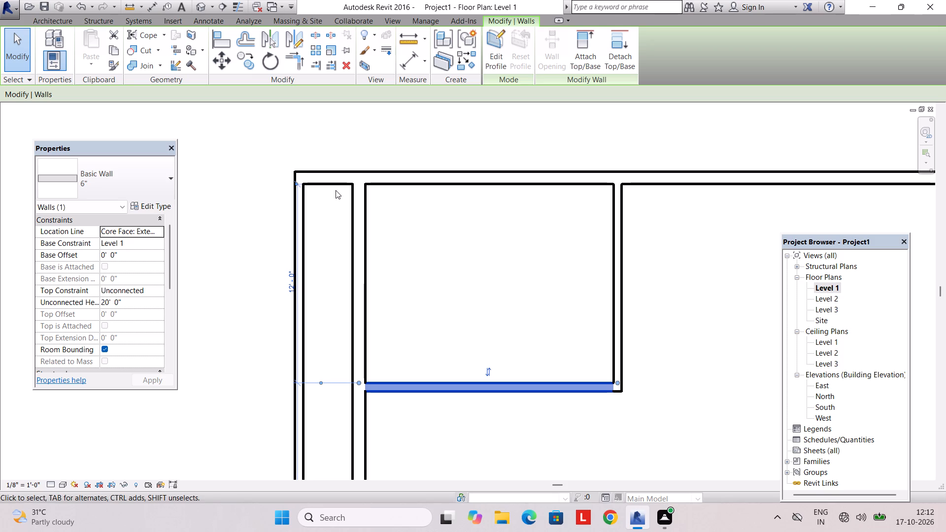
left_click_drag(345, 381, 345, 390)
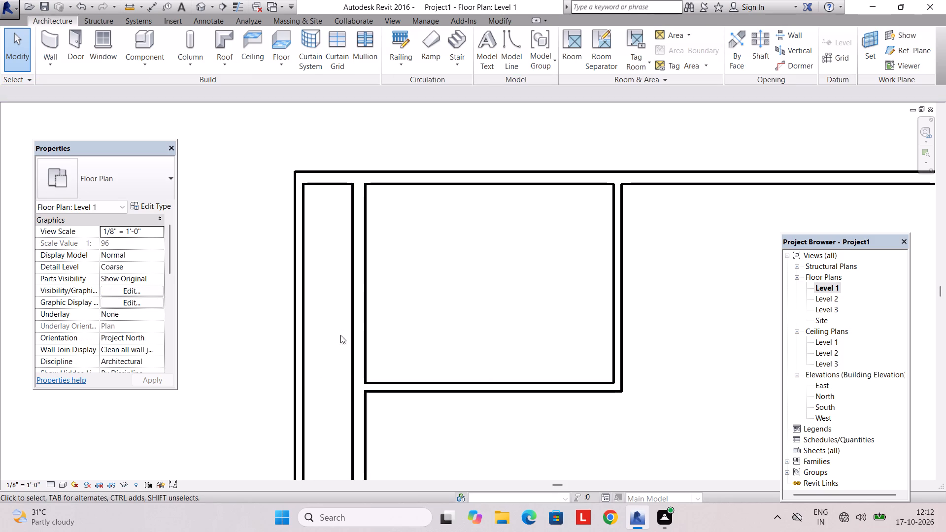
key("Escape")
Start the Wall tool with the 9" Basic Wall type and set the location line to Finish Face: Exterior.
scroll(576, 377, "down", 4)
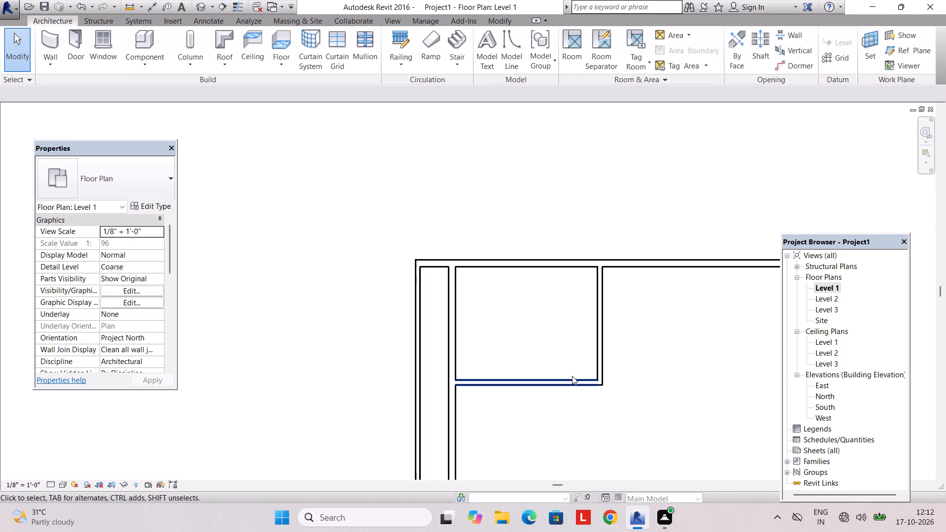
middle_click_drag(572, 376, 430, 350)
middle_click_drag(433, 389, 450, 321)
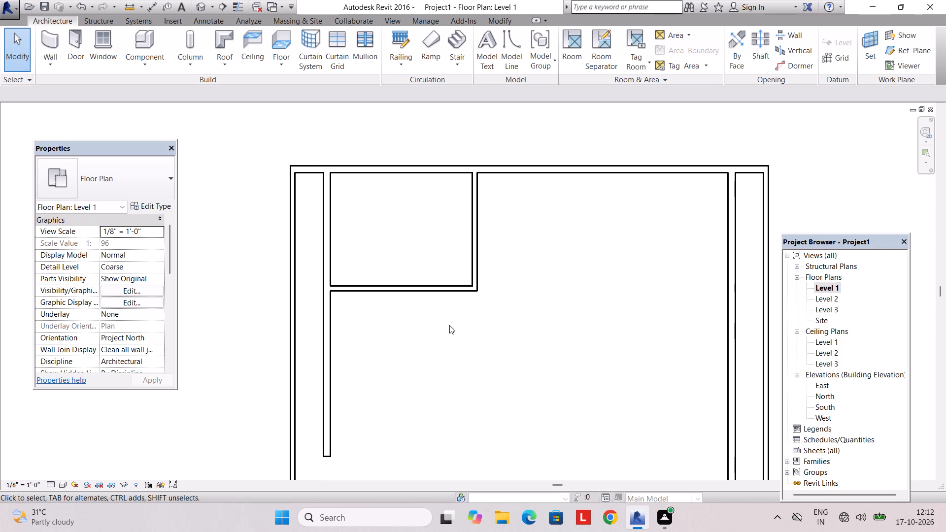
scroll(421, 388, "down", 2)
middle_click_drag(417, 385, 402, 339)
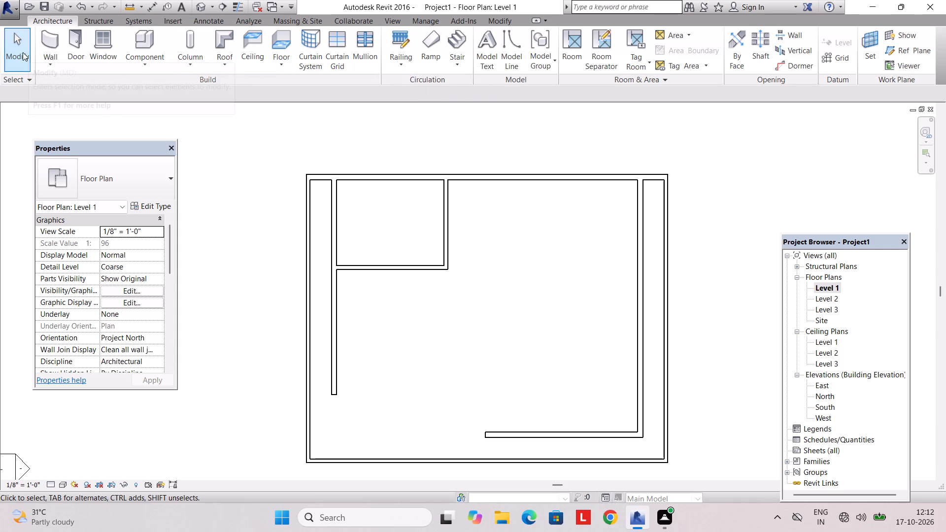
left_click(51, 35)
left_click(138, 176)
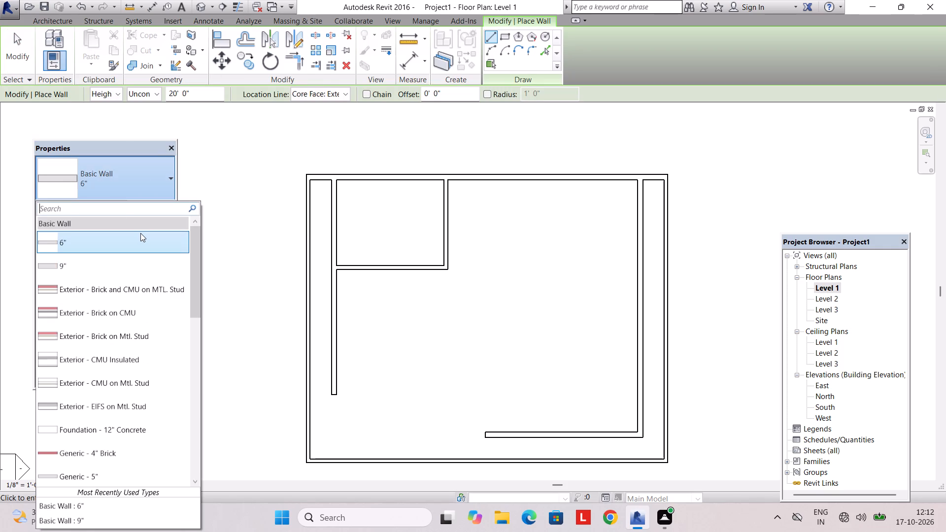
left_click(140, 233)
left_click(122, 172)
left_click(115, 259)
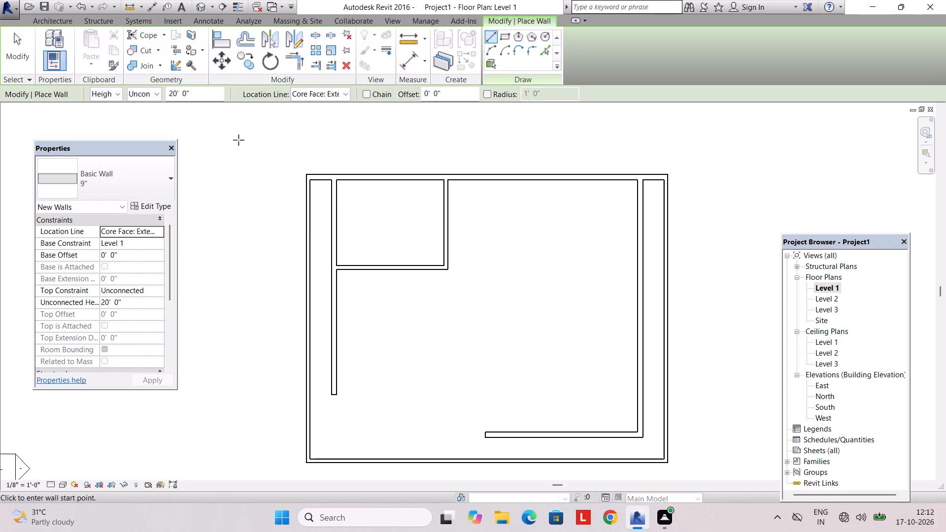
left_click(340, 96)
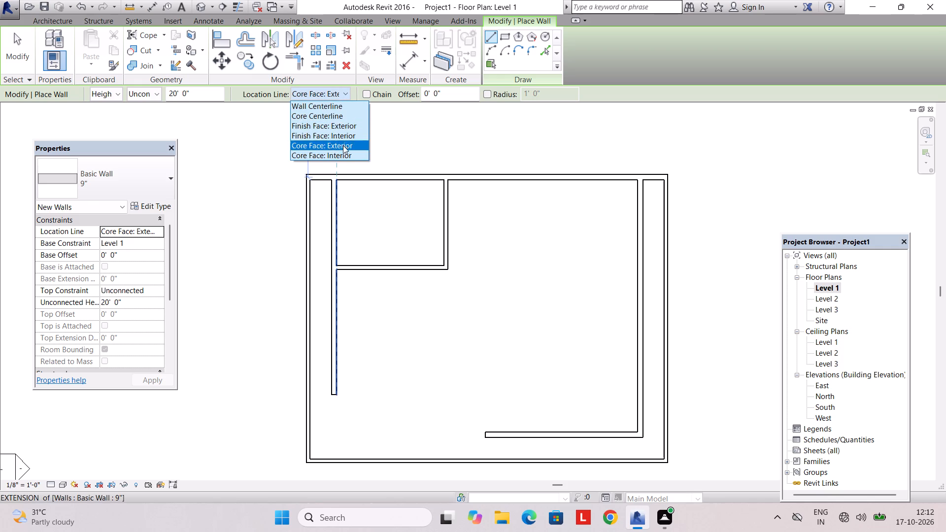
left_click(342, 127)
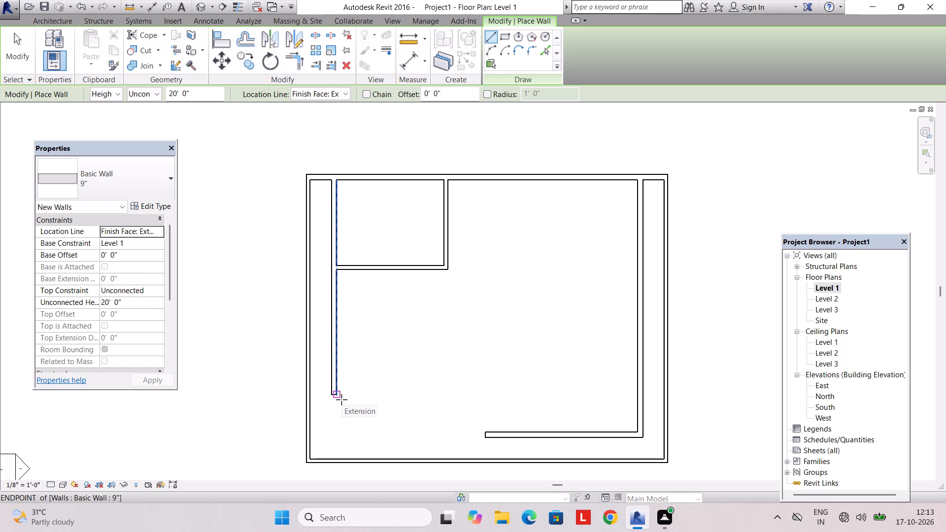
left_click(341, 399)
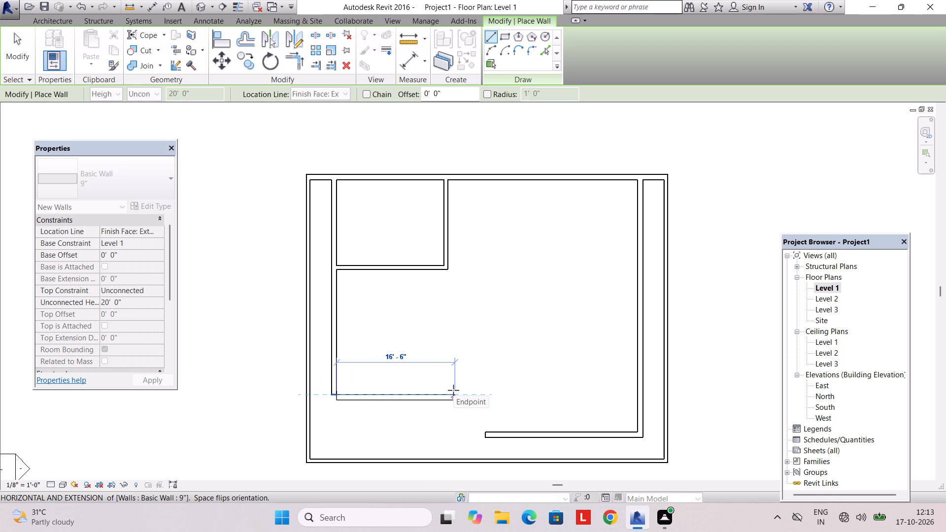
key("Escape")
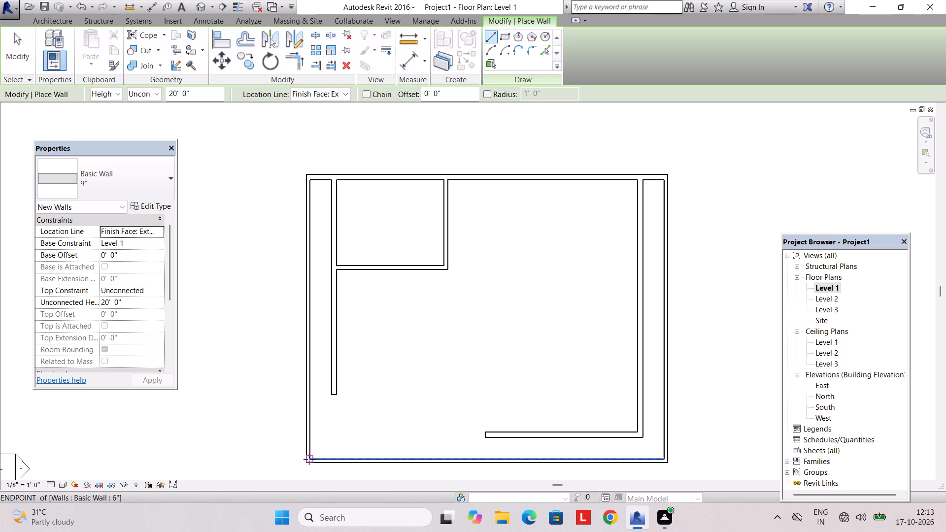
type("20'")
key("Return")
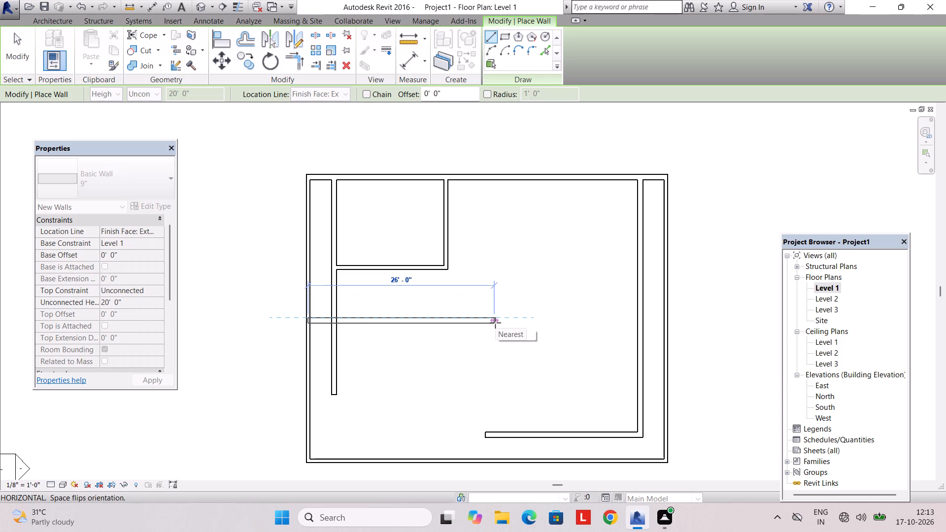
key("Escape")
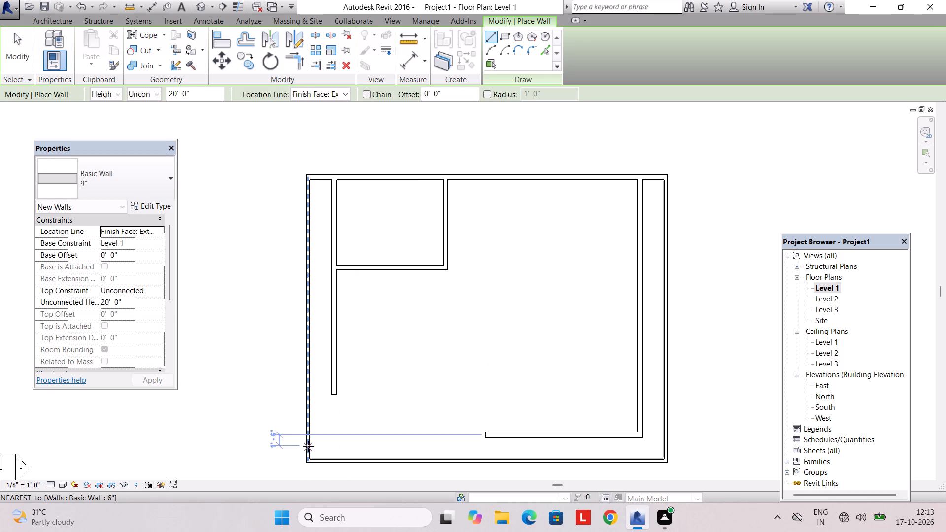
Draw a 27' horizontal 9" wall rightward from the left outer wall, starting 15' above the lower outer wall's centreline.
scroll(309, 432, "up", 2)
middle_click_drag(333, 449, 336, 325)
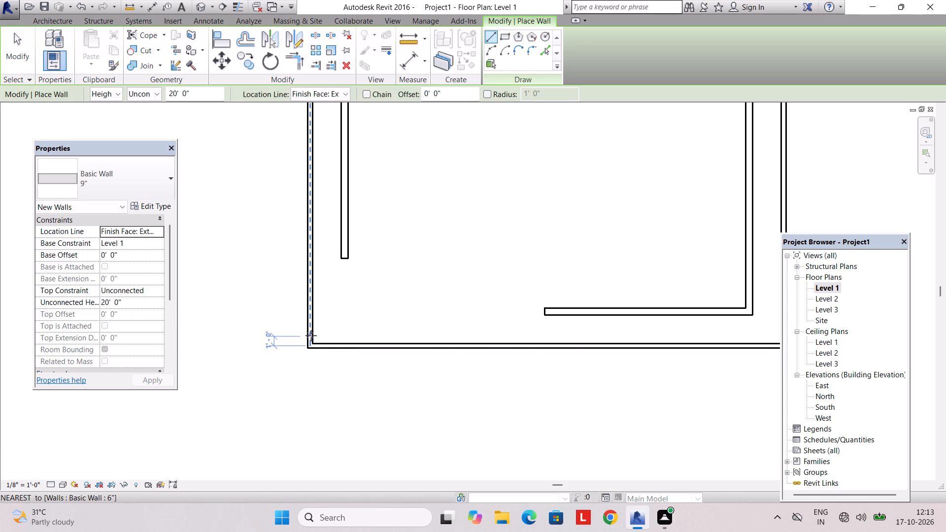
type("15'")
key("Return")
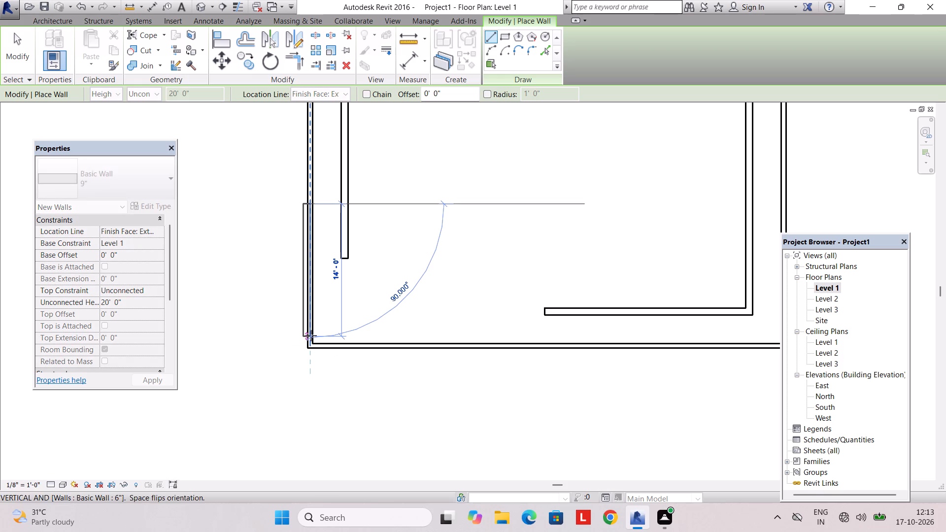
middle_click_drag(566, 197, 521, 269)
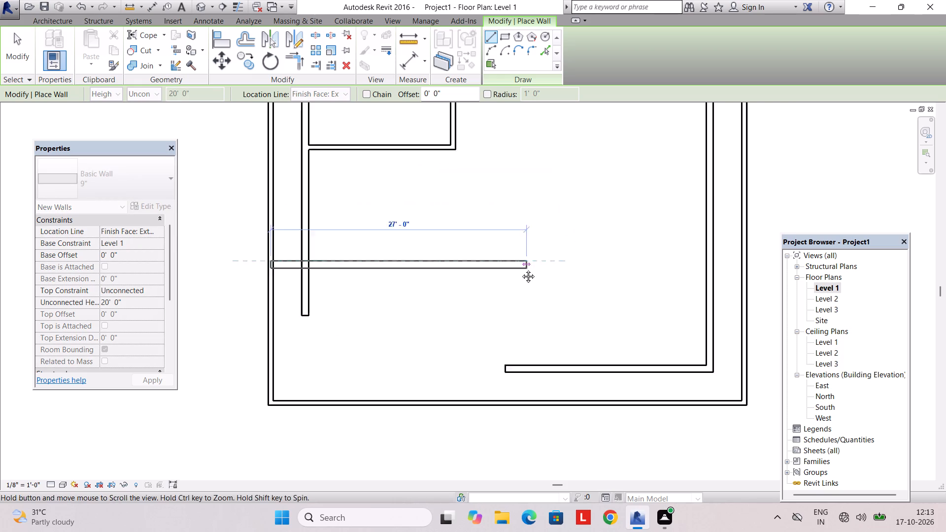
middle_click_drag(521, 269, 517, 274)
left_click(516, 275)
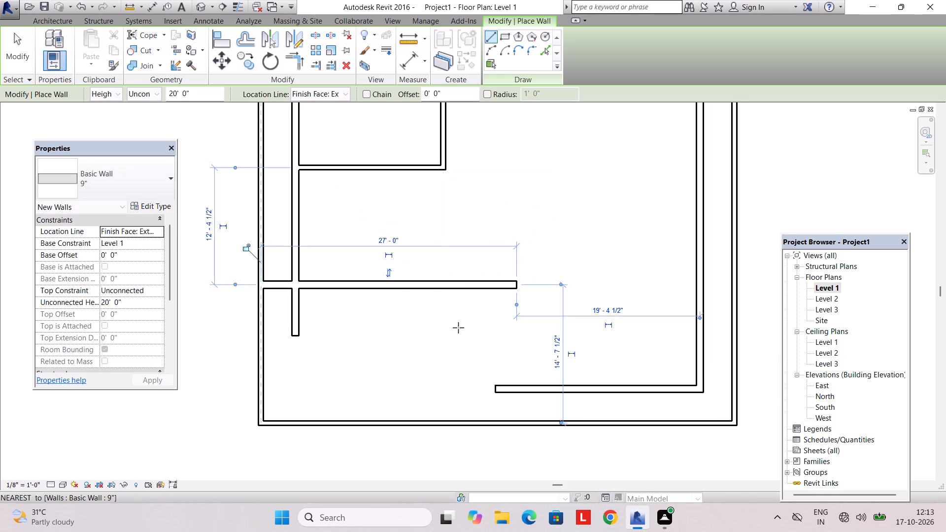
key("Escape")
scroll(276, 287, "up", 3)
key("Escape")
key("Escape")
Pull the left end of the new horizontal 9" wall in from the outer boundary wall to the left inner house wall.
left_click(264, 288)
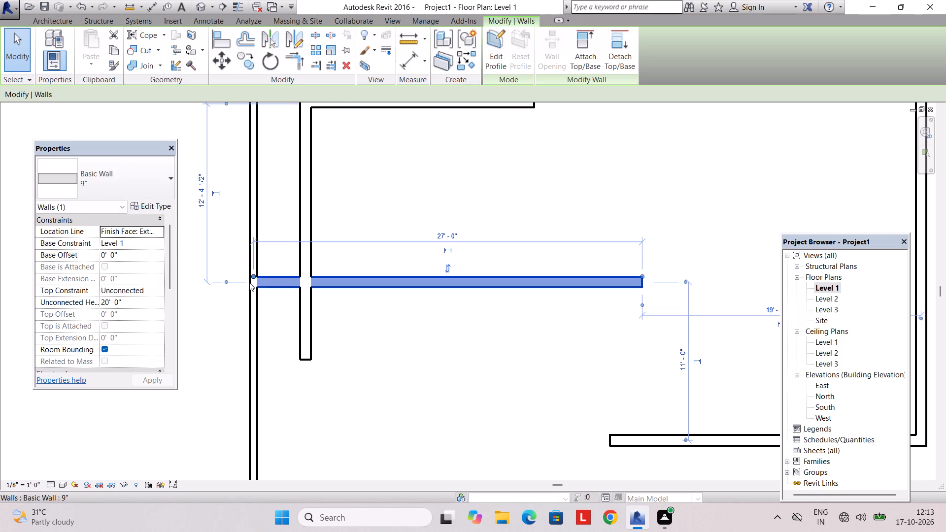
left_click_drag(250, 275, 299, 276)
key("Escape")
scroll(364, 324, "down", 3)
middle_click_drag(364, 323, 319, 330)
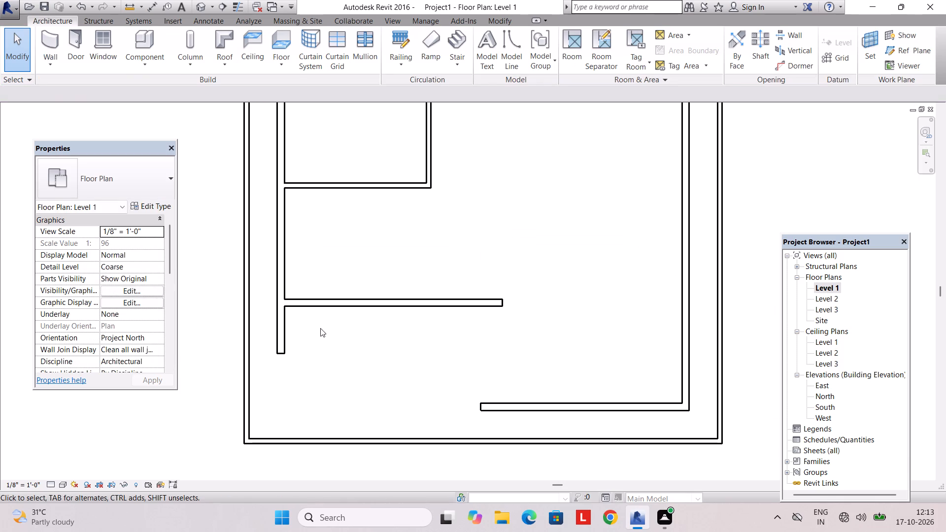
Set the length of the horizontal 9" wall branching from the left inner wall to 11'.
middle_click_drag(437, 314, 390, 329)
left_click(444, 313)
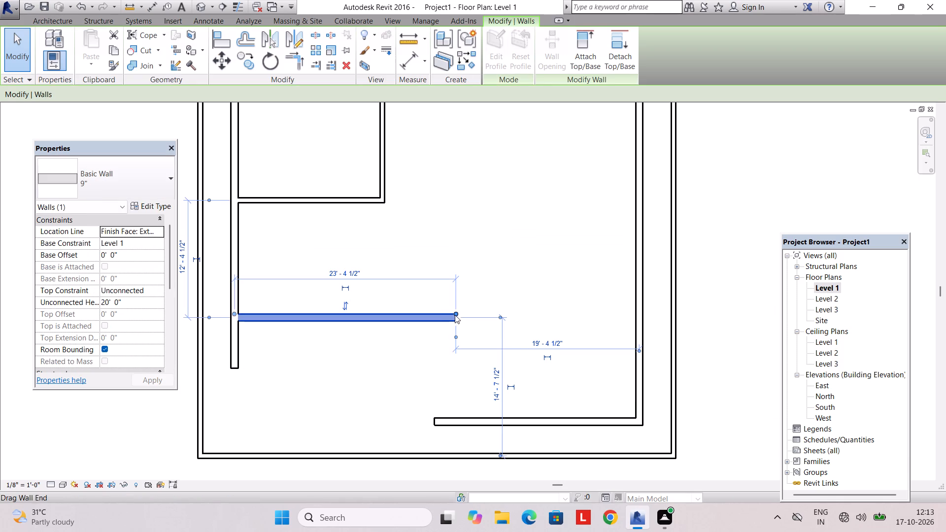
left_click(343, 273)
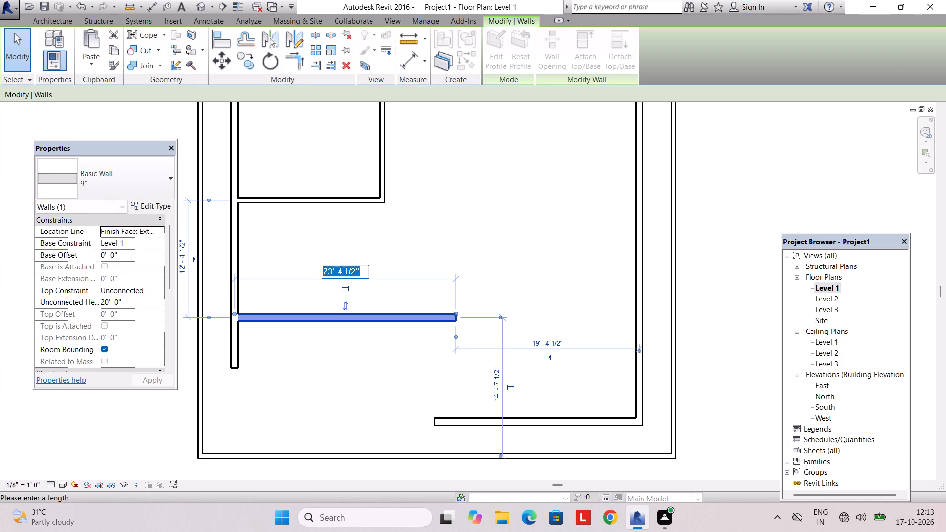
type("11'")
key("Return")
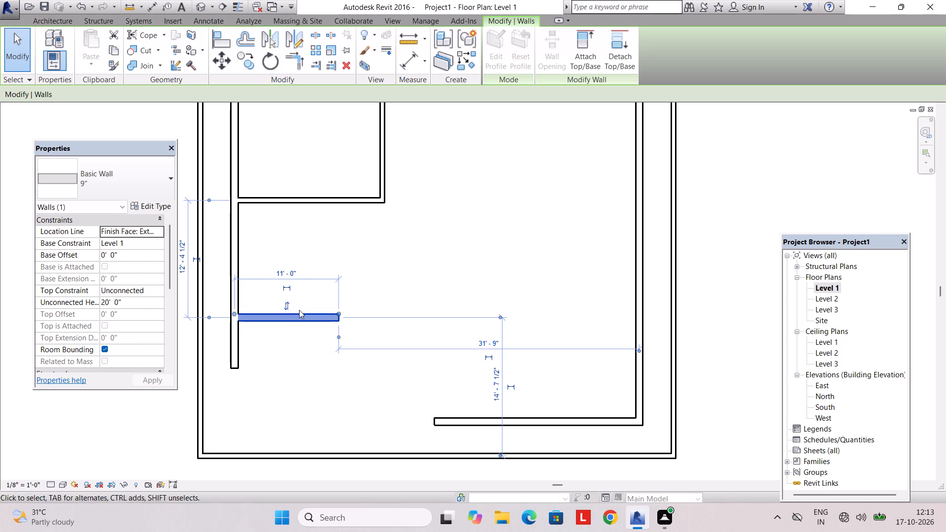
key("Escape")
key("Escape")
Inspect the short horizontal 9" wall's length, its left end joint and its distances to the neighbouring walls.
left_click(271, 324)
scroll(268, 329, "down", 2)
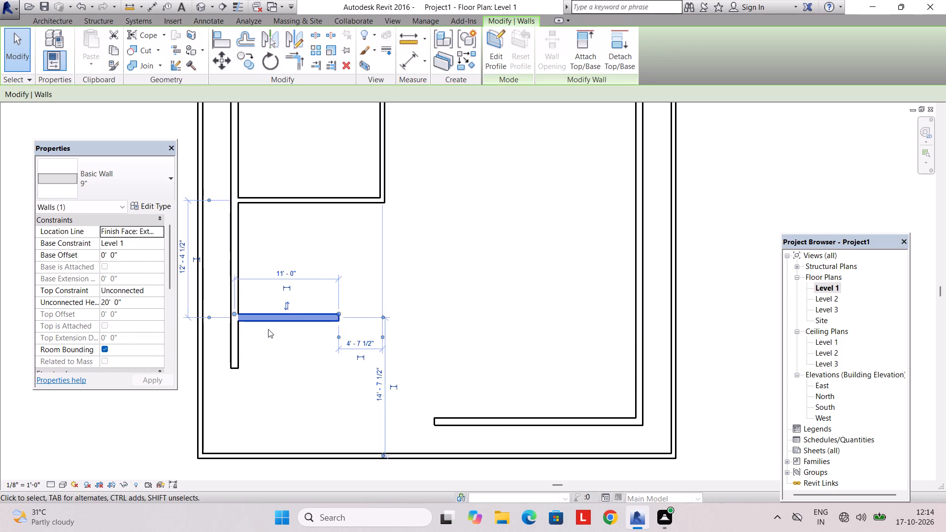
scroll(268, 329, "down", 1)
left_click(249, 294)
scroll(270, 334, "up", 2)
key("Escape")
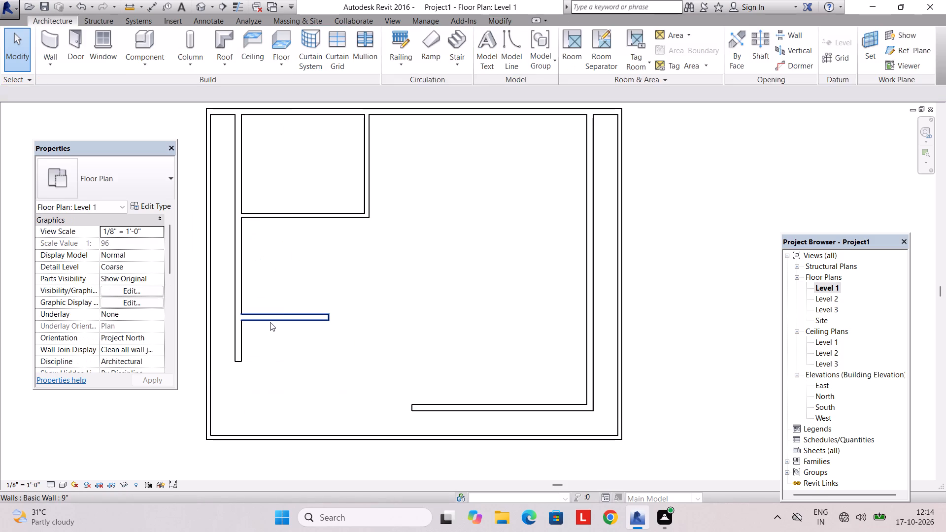
left_click(270, 322)
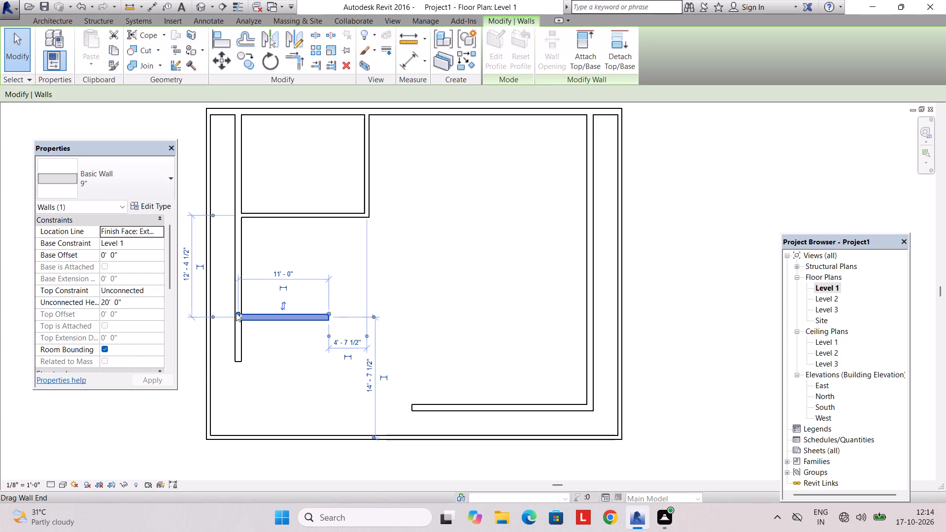
left_click(236, 313)
scroll(243, 312, "up", 4)
left_click(234, 315)
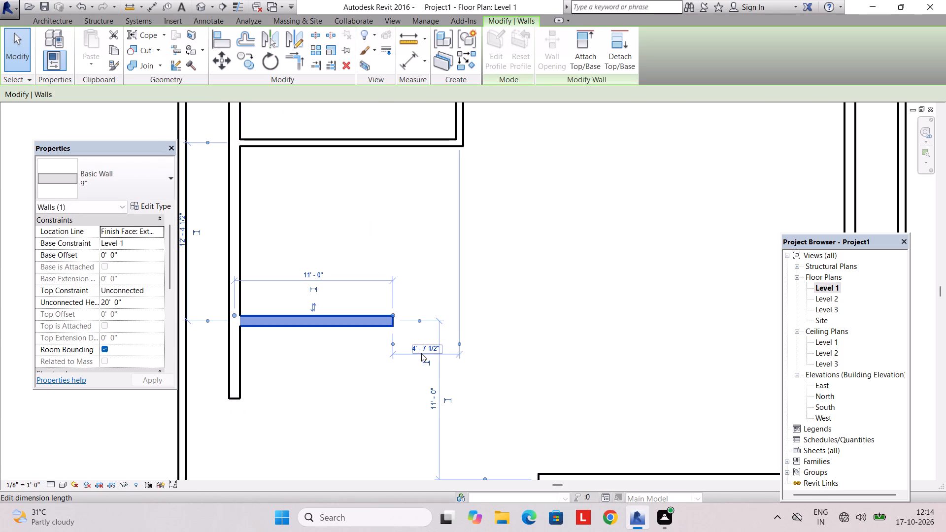
scroll(341, 346, "down", 3)
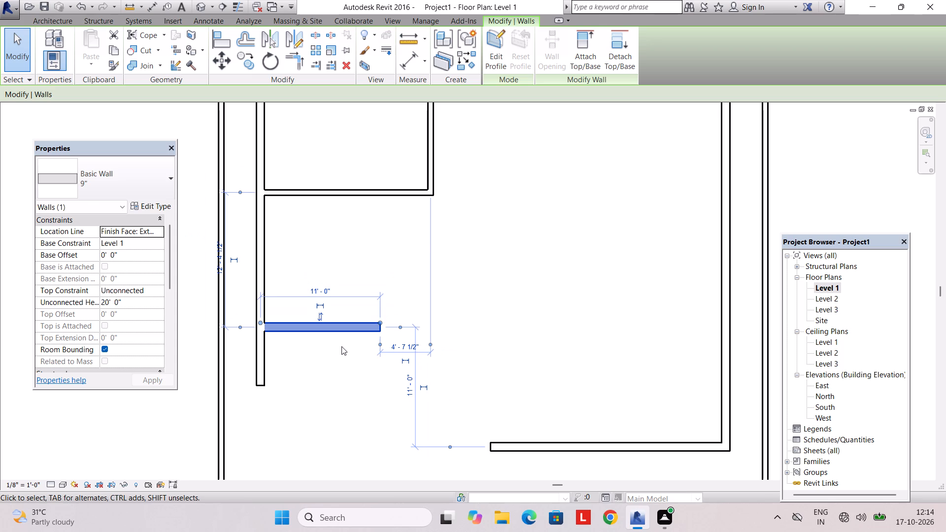
middle_click(341, 346)
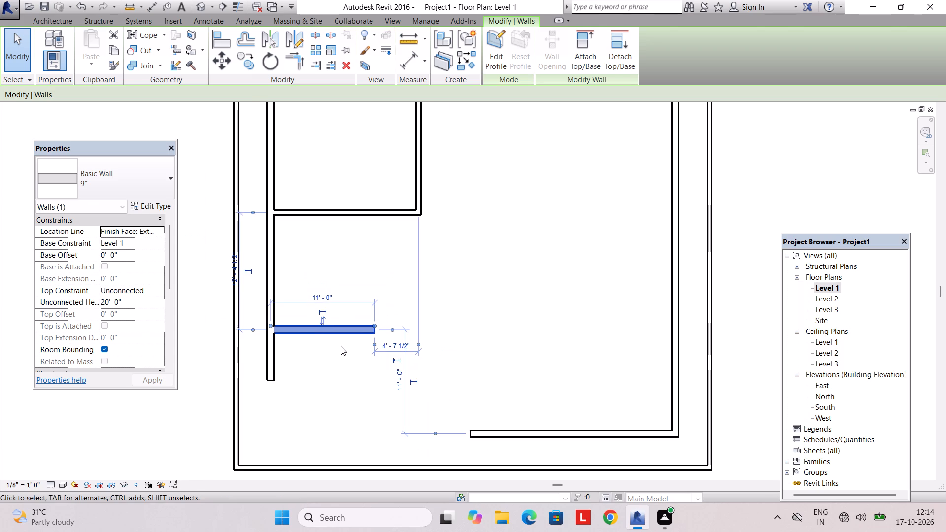
key("Escape")
scroll(341, 346, "up", 2)
left_click(343, 330)
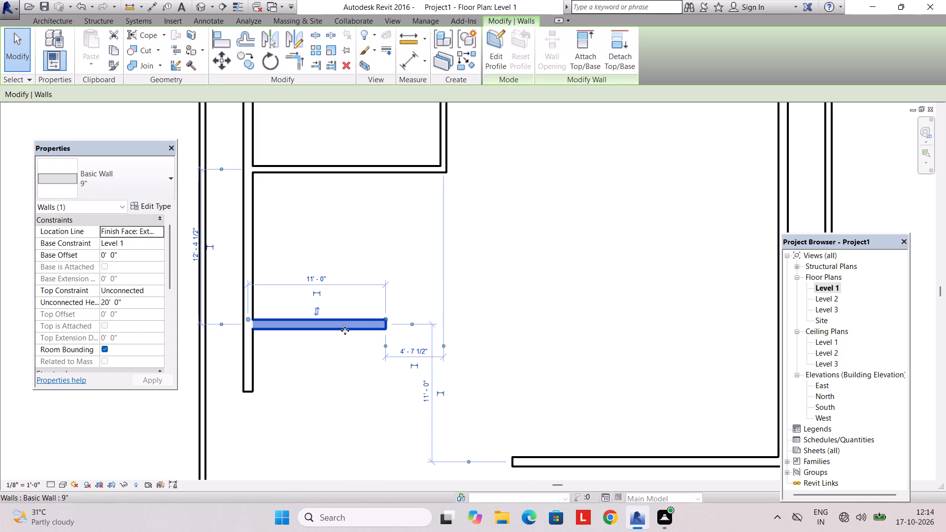
scroll(370, 401, "down", 4)
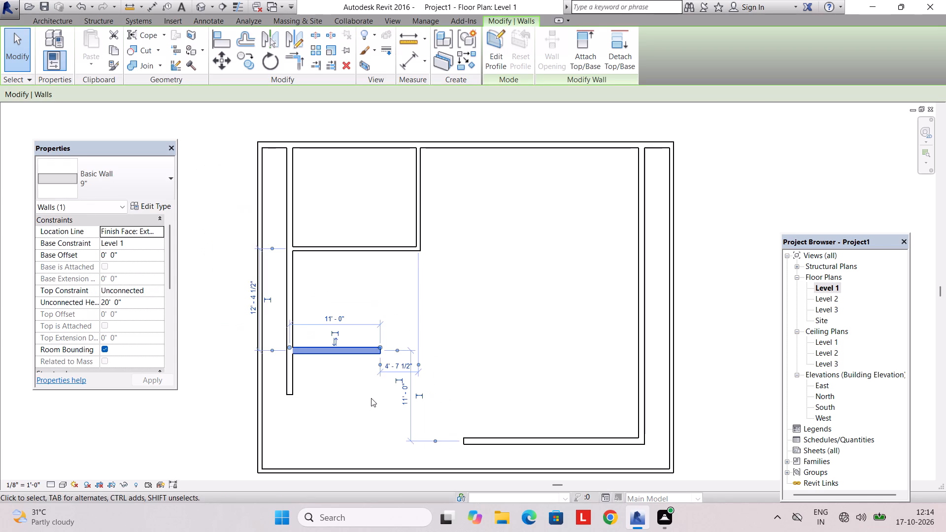
scroll(371, 398, "up", 2)
middle_click_drag(371, 398, 365, 414)
key("Escape")
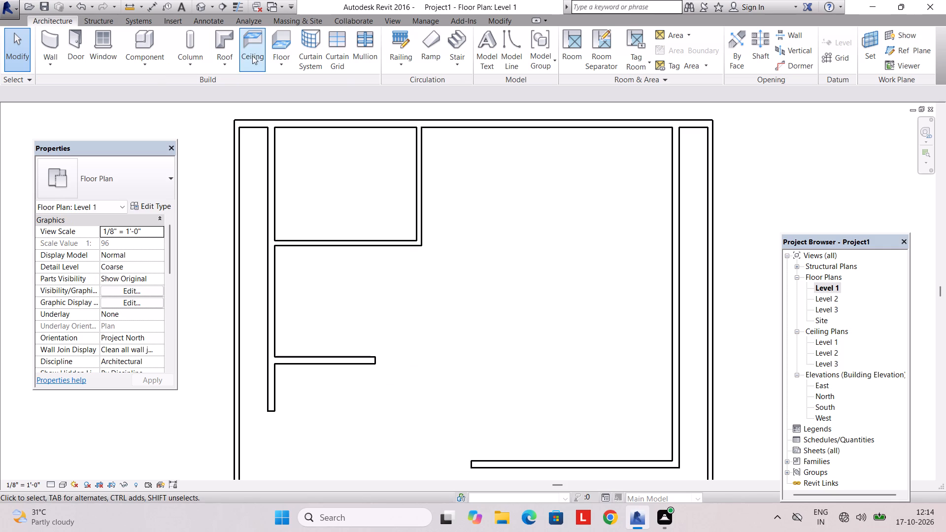
Draw a vertical 6" wall, location line Finish Face: Interior, about 11'-9" up from the short horizontal wall's free end to the upper room's partition.
left_click(49, 35)
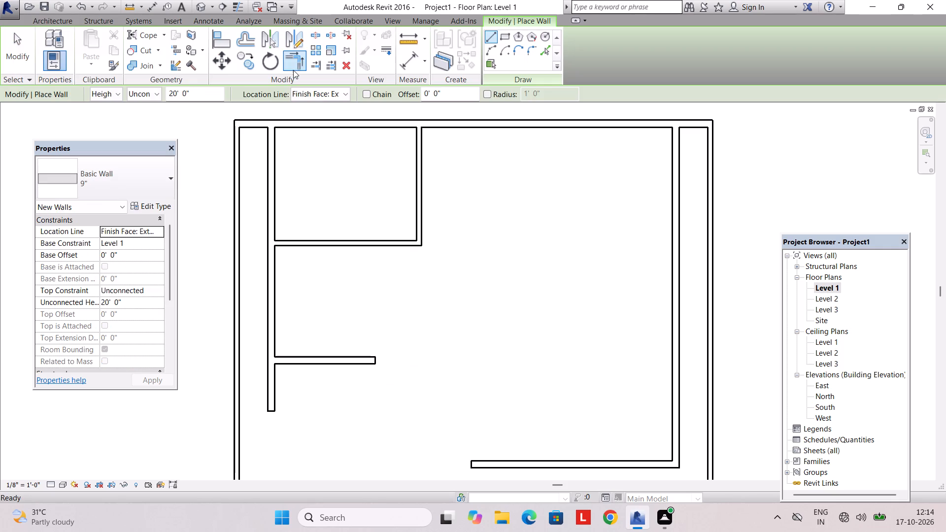
left_click(346, 91)
left_click(344, 135)
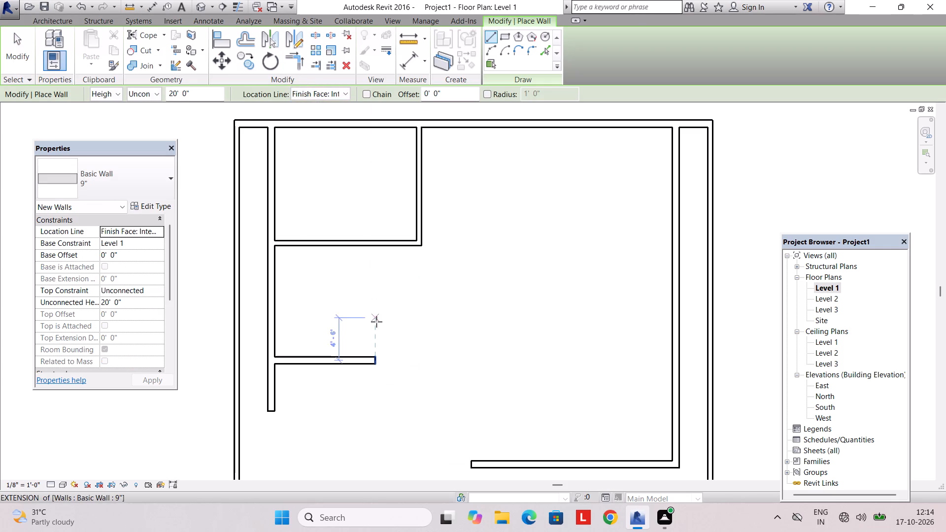
left_click(147, 168)
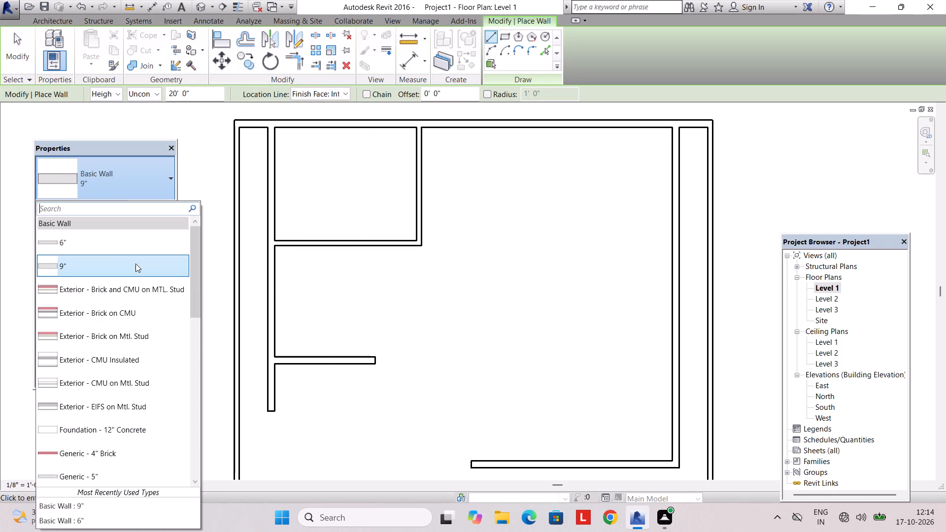
left_click(127, 252)
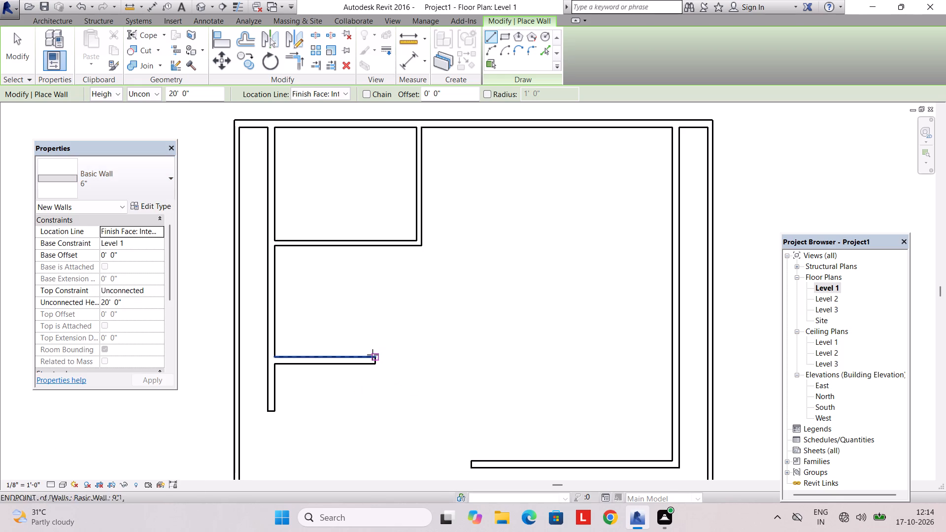
left_click(375, 355)
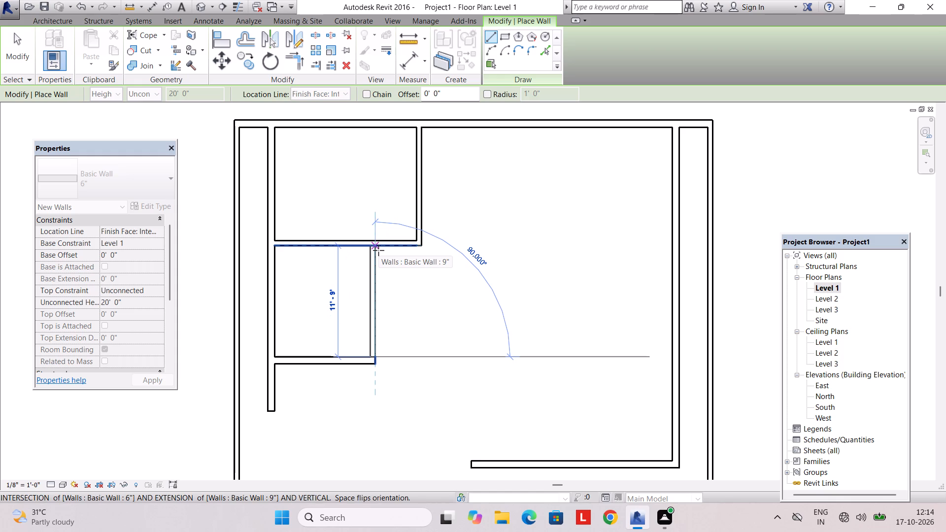
left_click(378, 250)
key("Escape")
key("Escape")
Set the second room's clear depth between the upper partition's lower face and the 9" wall's inner face to 12'.
left_click(275, 315)
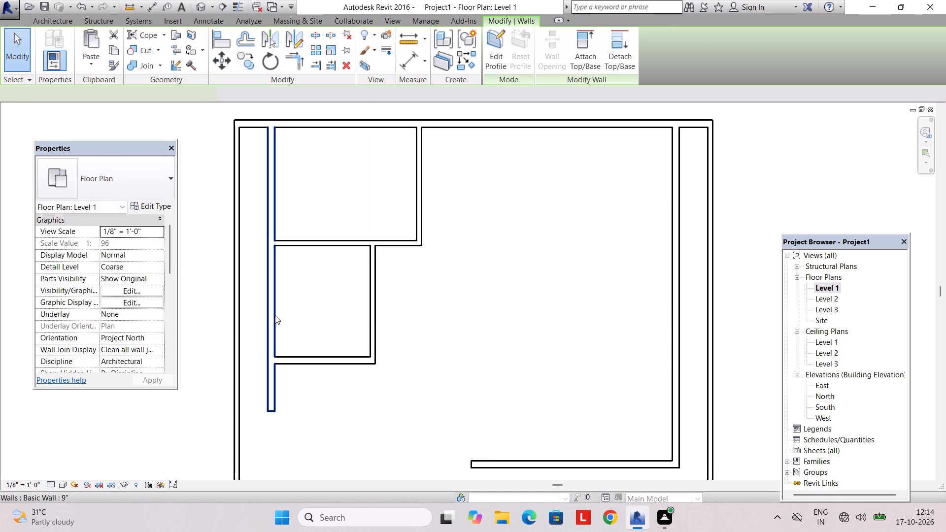
key("Escape")
left_click(292, 359)
scroll(313, 363, "down", 1)
scroll(321, 364, "up", 2)
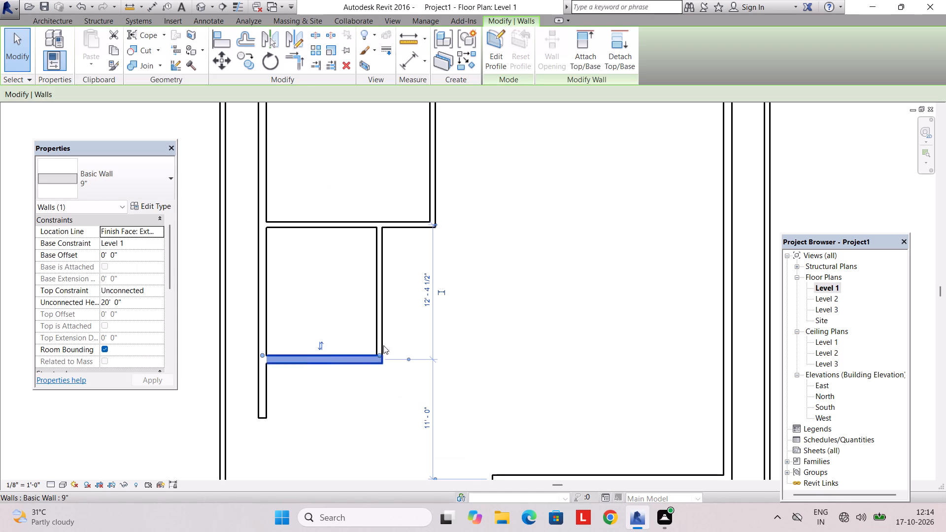
left_click(427, 307)
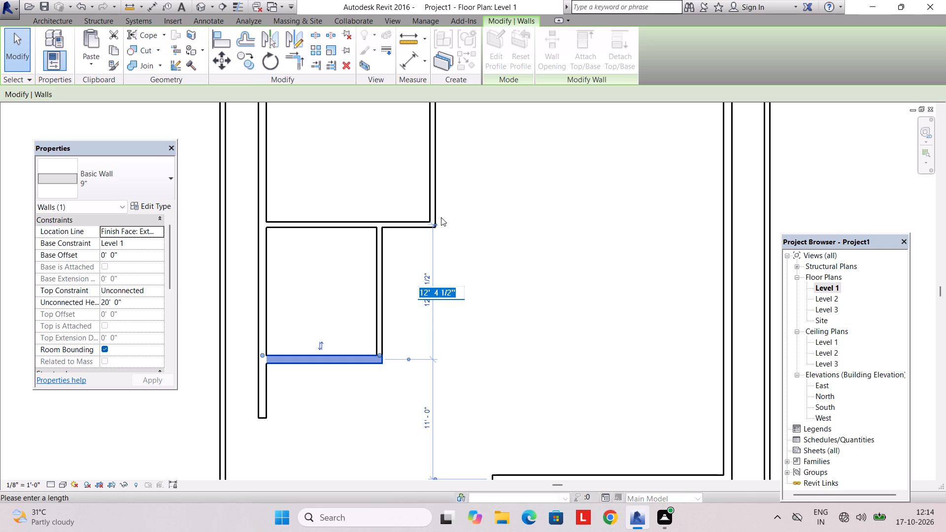
left_click(434, 226)
left_click(434, 224)
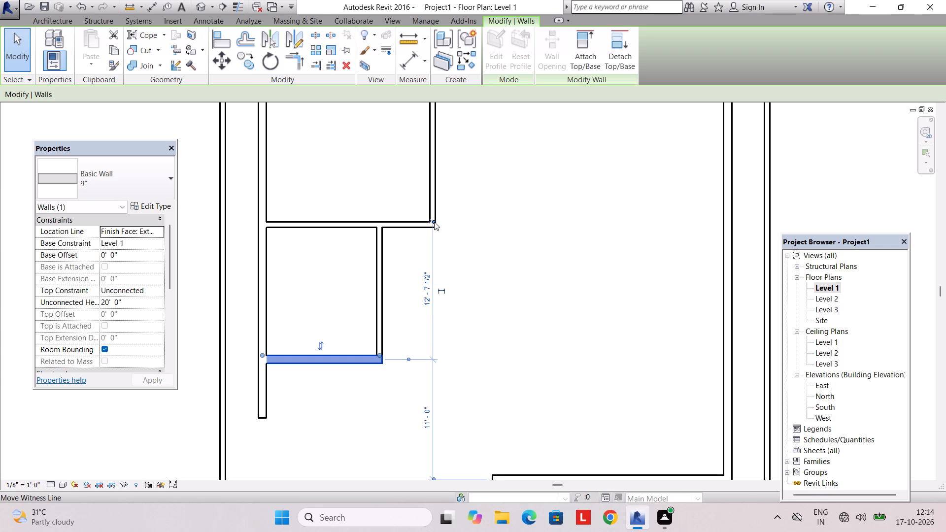
left_click(434, 222)
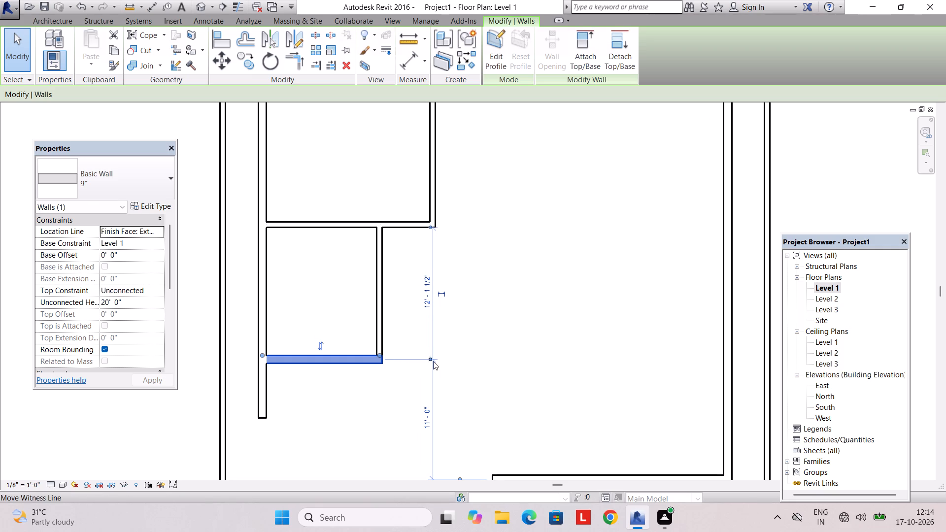
left_click(432, 360)
left_click(432, 360)
left_click(431, 362)
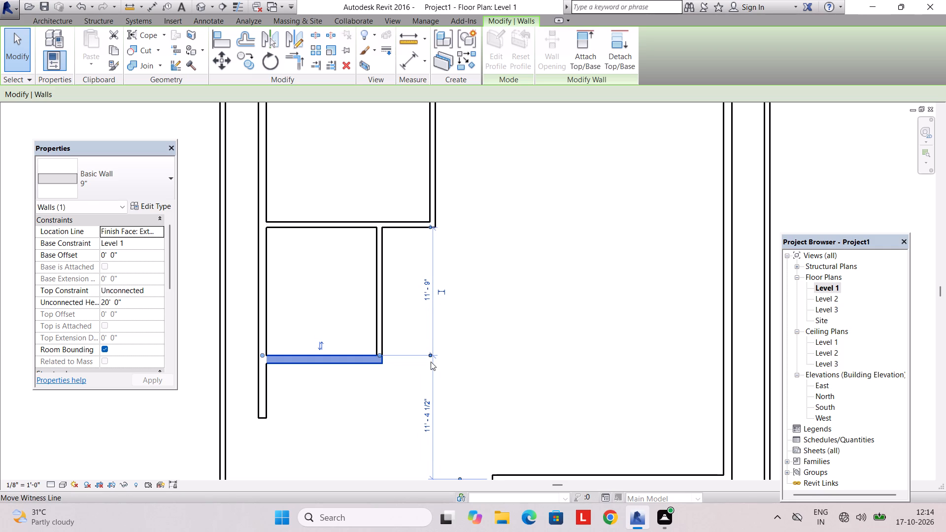
left_click(427, 288)
type("12'")
key("Return")
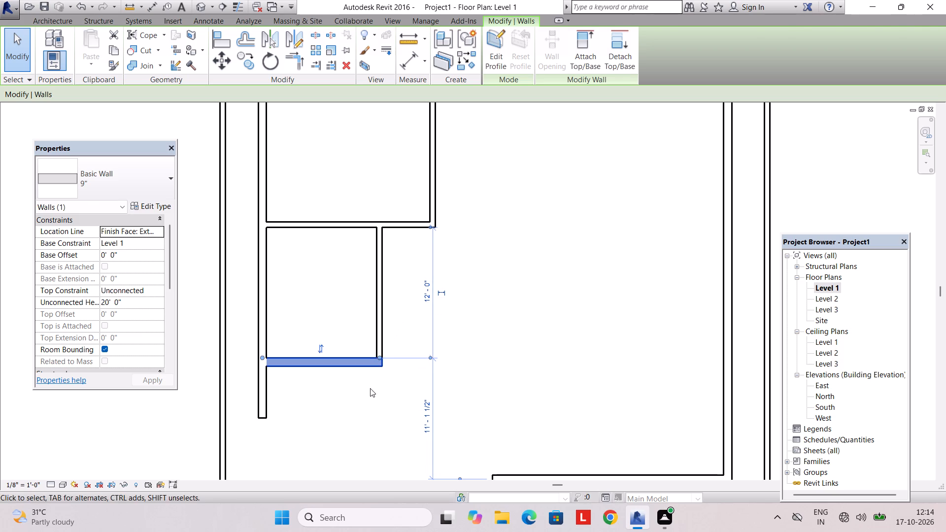
key("Escape")
Set the second room's clear width between the left inner wall's inner face and the vertical 6" partition's inner face to 11'.
middle_click_drag(340, 380, 354, 369)
left_click(344, 359)
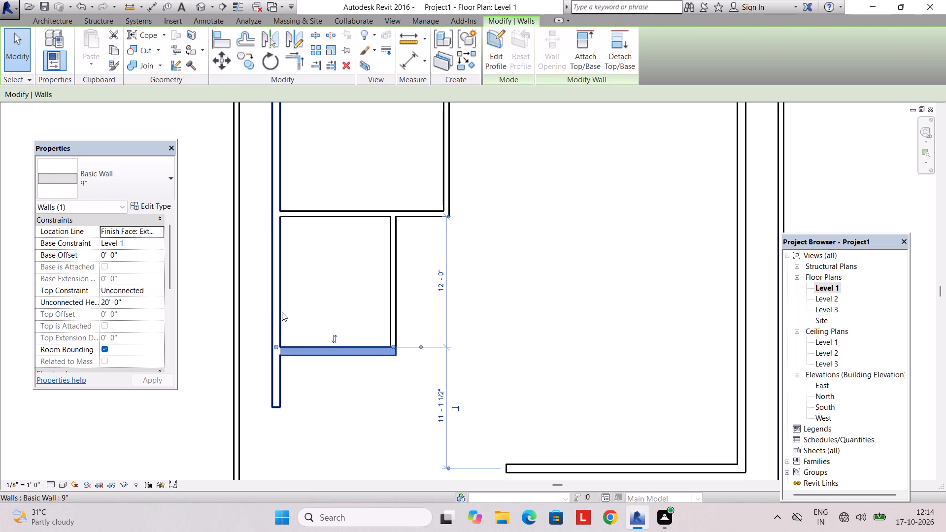
key("Escape")
left_click(285, 310)
key("Escape")
left_click(395, 315)
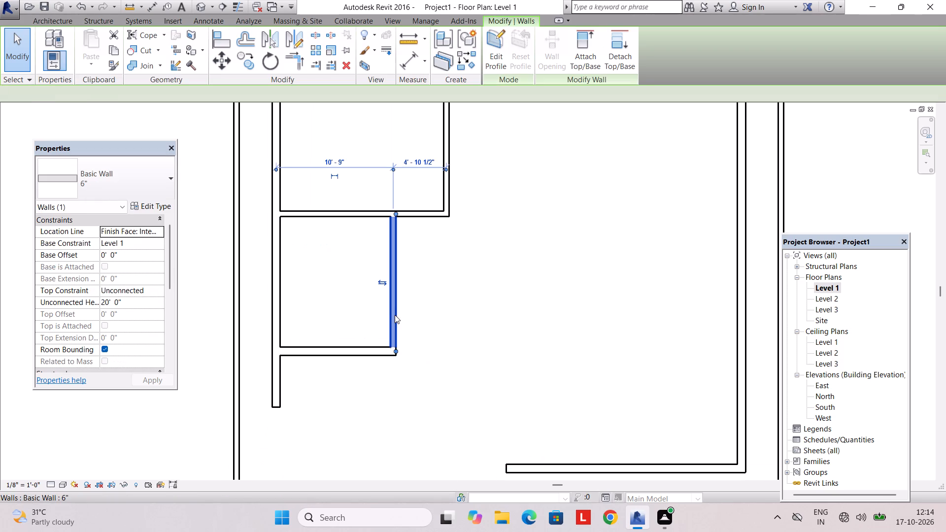
middle_click_drag(345, 283, 356, 361)
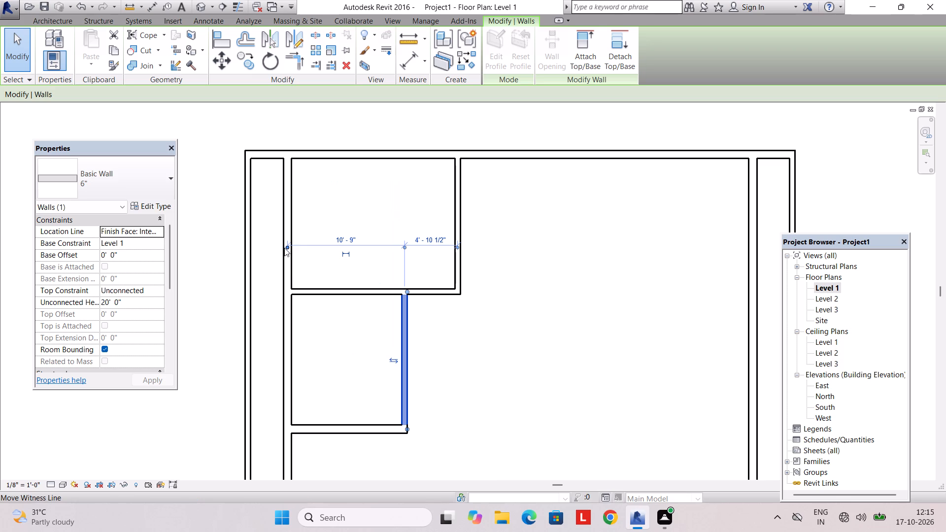
left_click(287, 248)
left_click(281, 248)
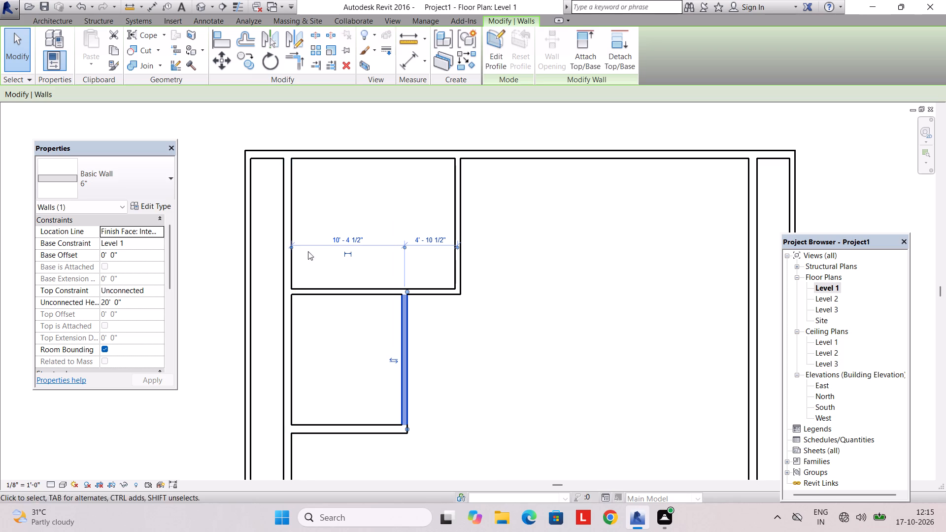
left_click(405, 245)
left_click(405, 245)
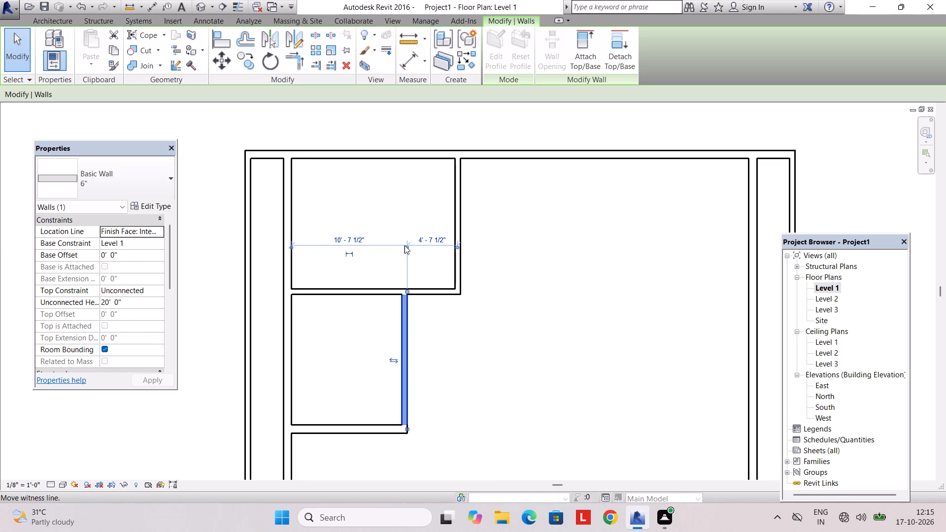
left_click(355, 237)
type("11'")
key("Return")
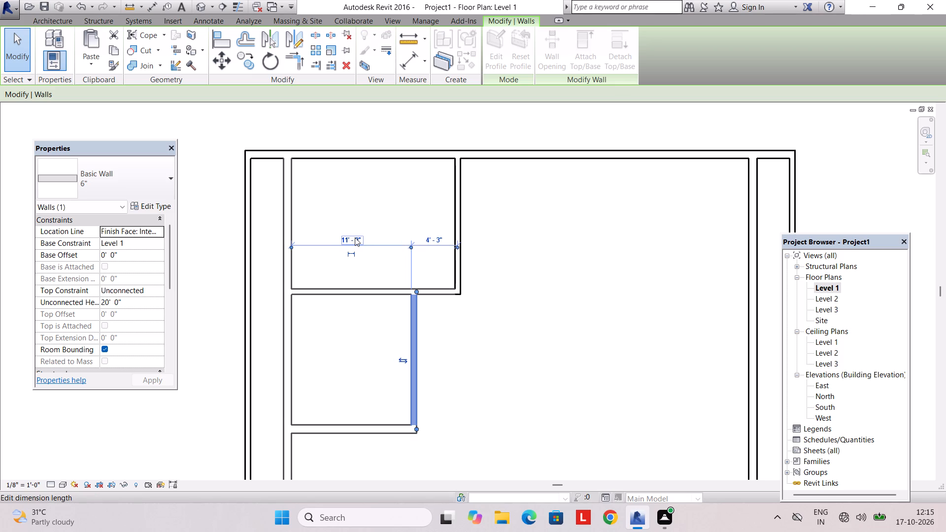
key("Escape")
key("grave")
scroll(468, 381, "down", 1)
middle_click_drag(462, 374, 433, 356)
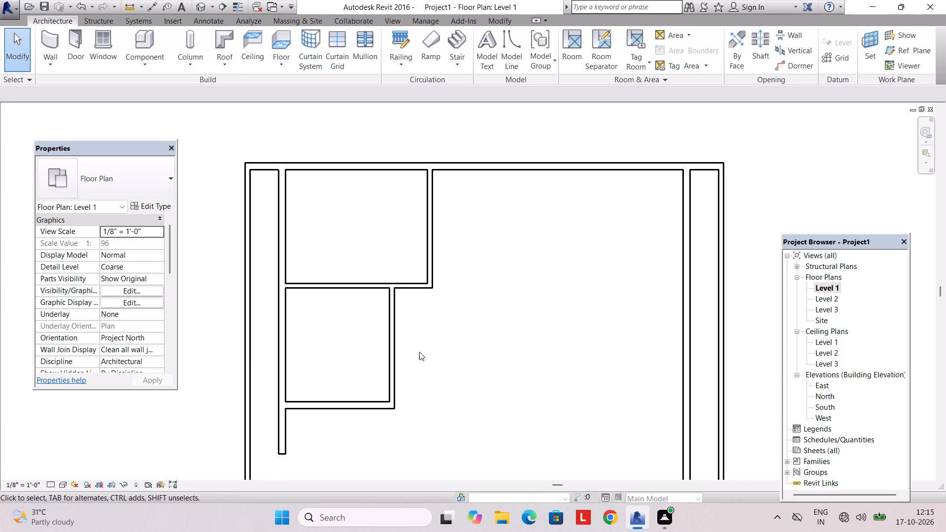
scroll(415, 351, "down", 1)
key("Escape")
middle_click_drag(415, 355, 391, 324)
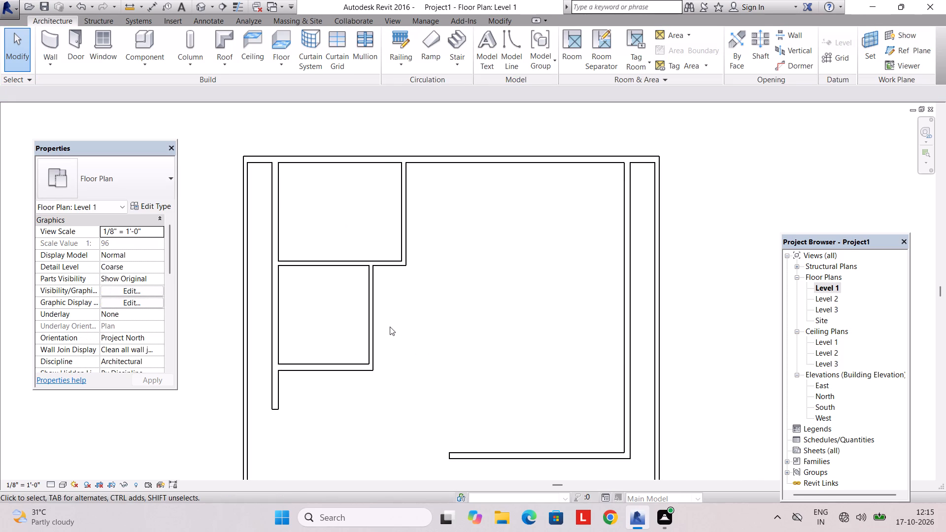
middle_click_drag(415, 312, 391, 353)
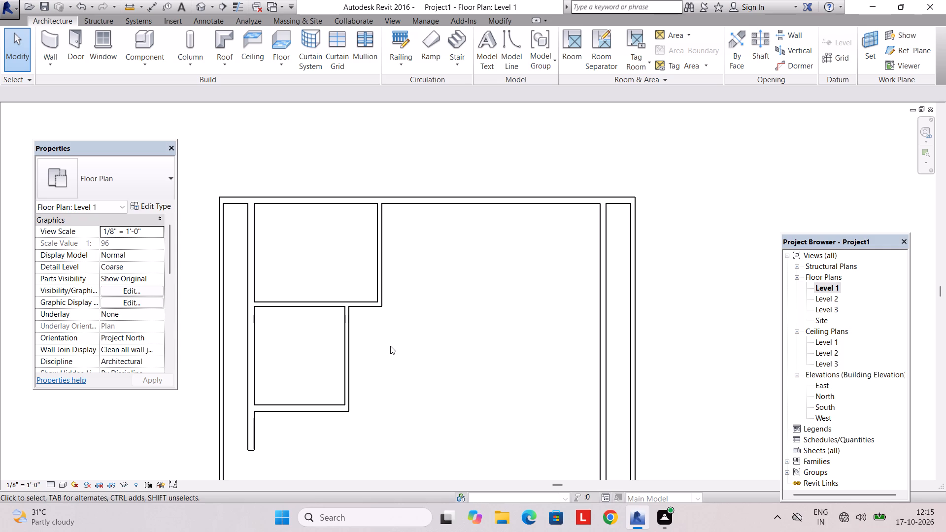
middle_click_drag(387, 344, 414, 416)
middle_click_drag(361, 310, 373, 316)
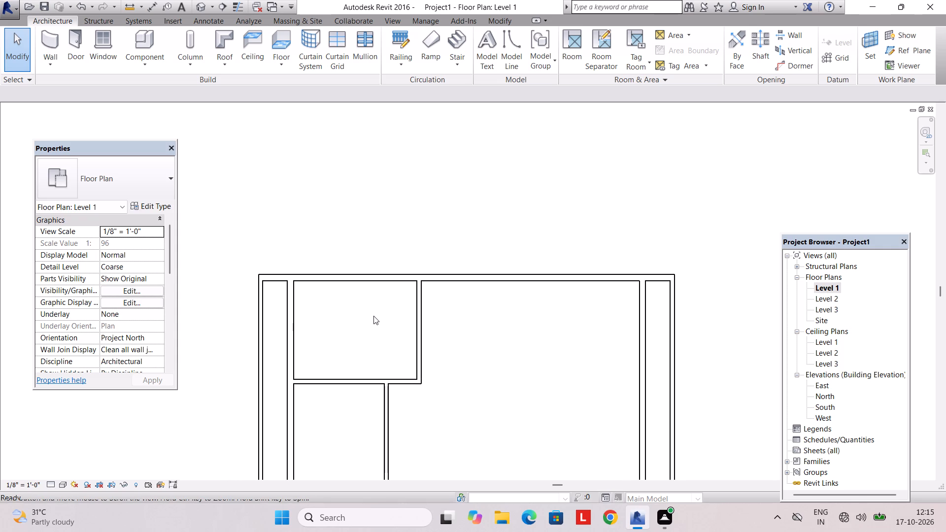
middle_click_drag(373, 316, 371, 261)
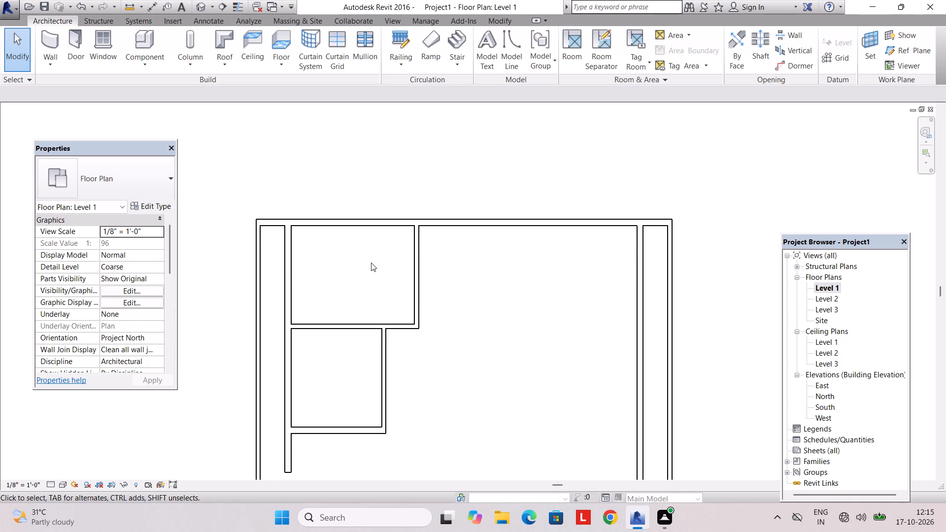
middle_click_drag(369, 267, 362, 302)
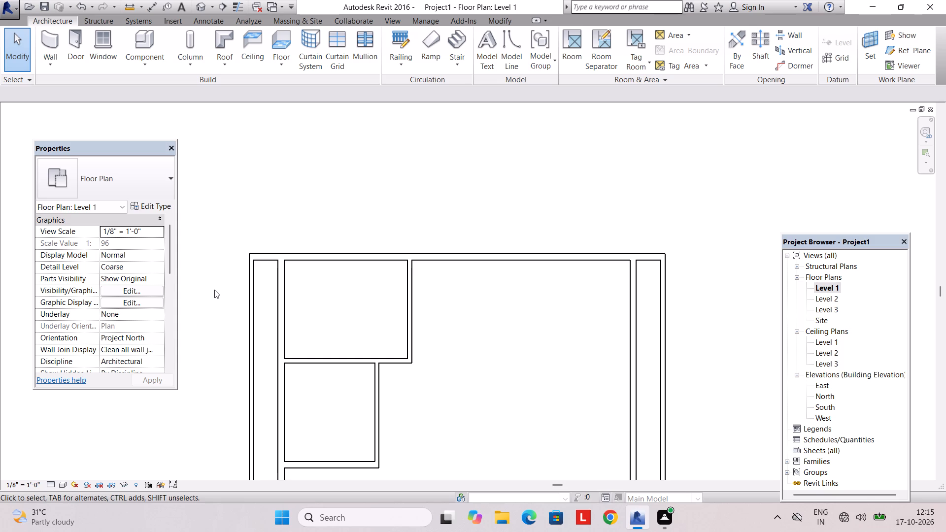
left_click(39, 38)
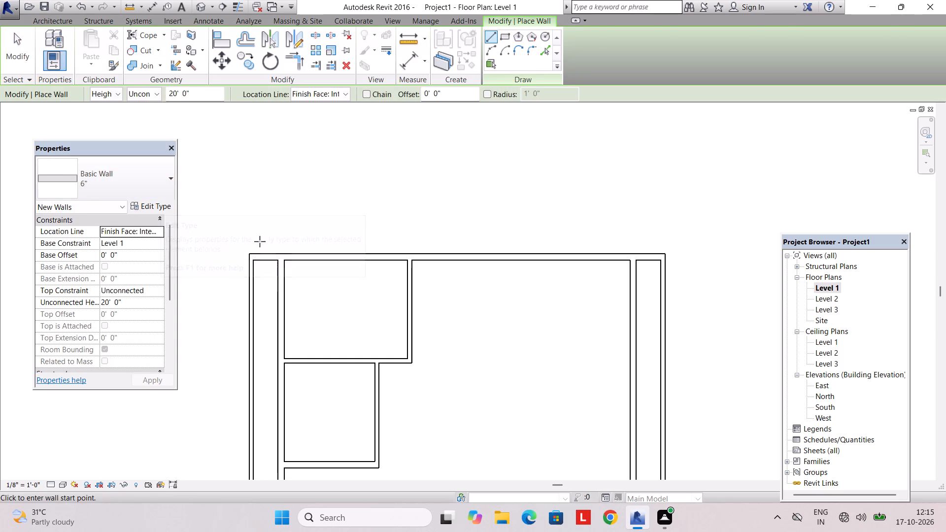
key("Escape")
Open the default 3D view and switch its visual style from hidden line to a filled-surface display.
left_click(392, 19)
left_click(357, 69)
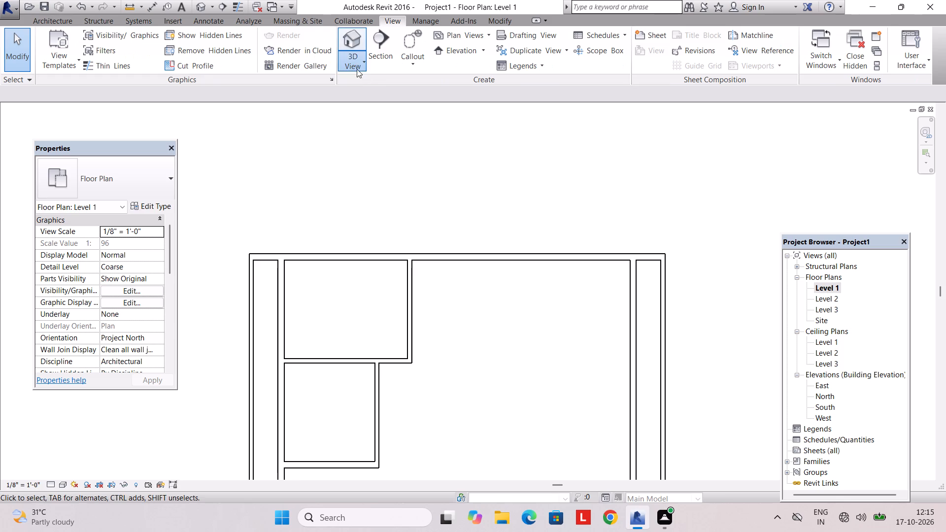
left_click(356, 77)
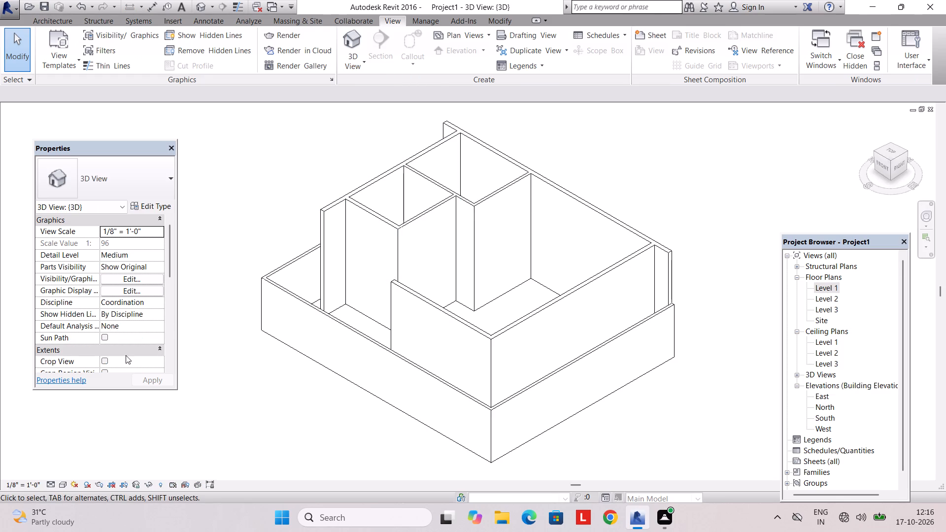
left_click(64, 485)
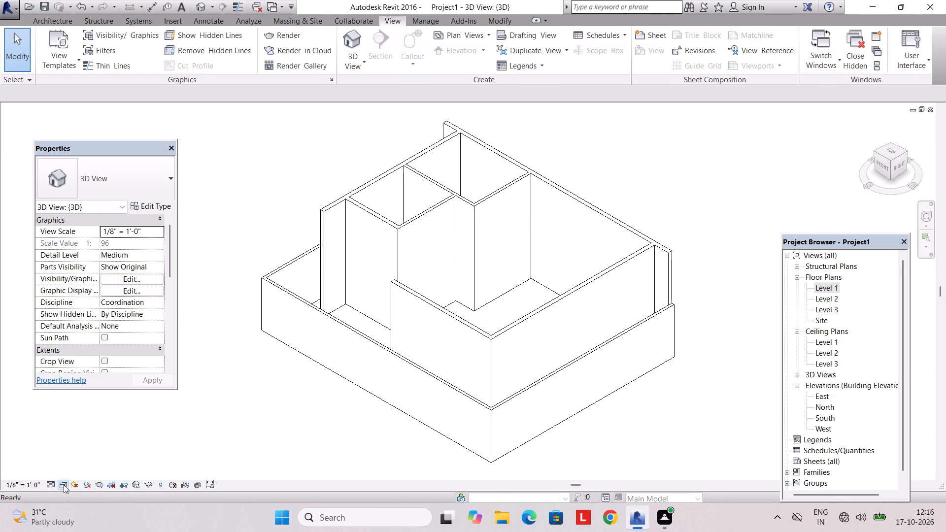
left_click(83, 457)
scroll(254, 360, "down", 2)
middle_click_drag(265, 359, 308, 296)
Select all the 9" house walls and set their unconnected height to 10'.
left_click(418, 302)
type("SA")
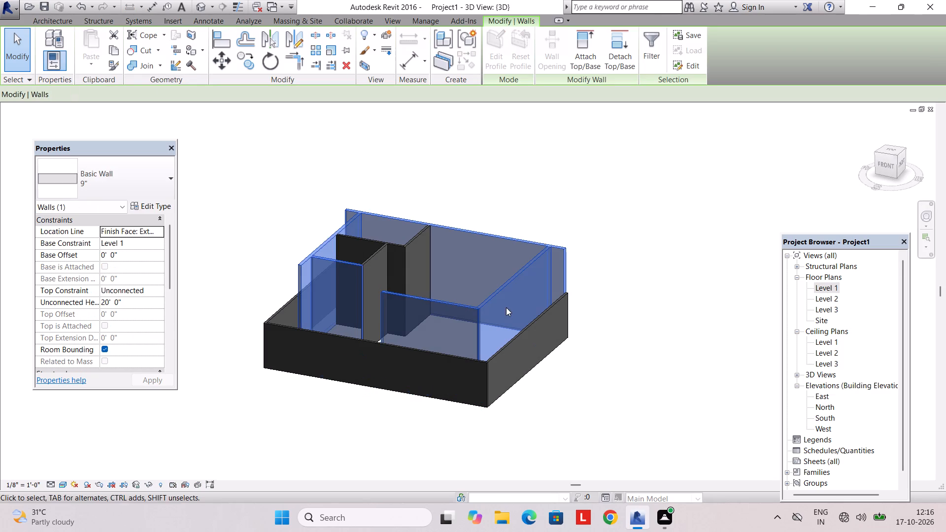
left_click(142, 307)
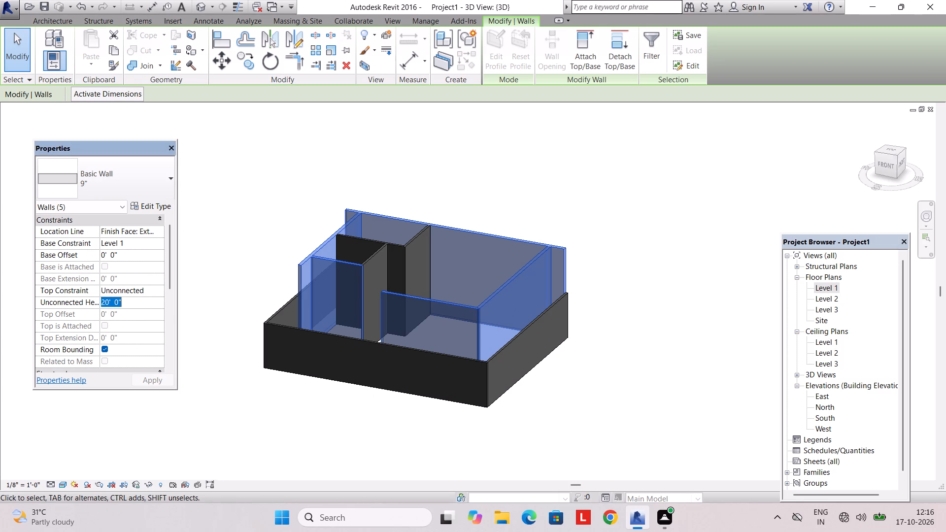
type("10'")
key("Return")
key("Return")
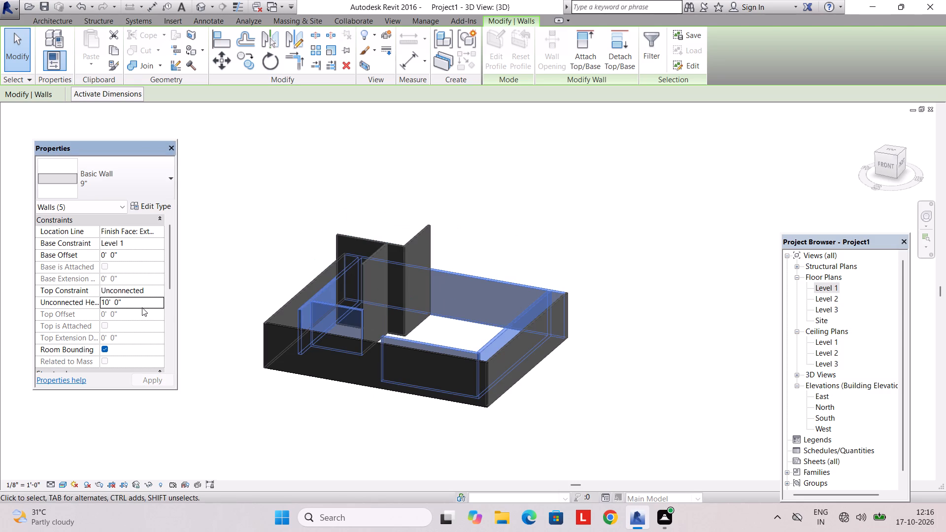
key("Escape")
key("Escape")
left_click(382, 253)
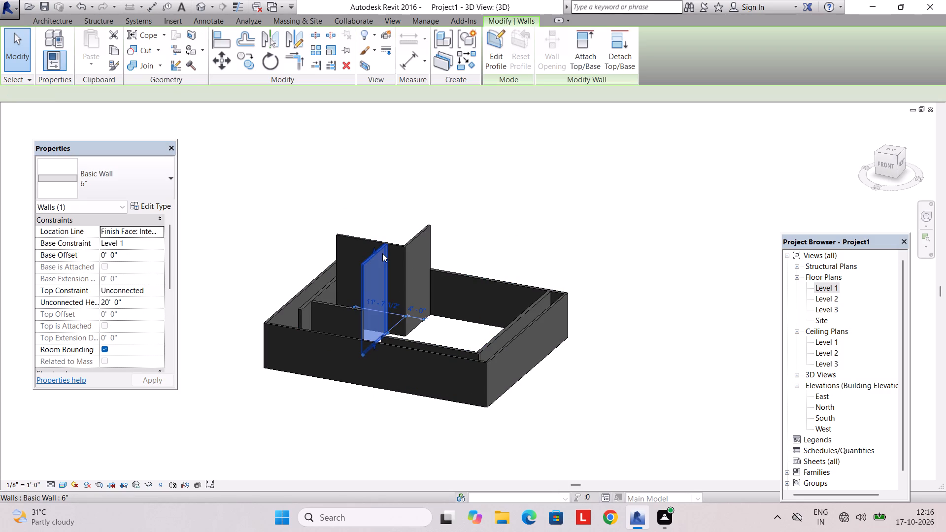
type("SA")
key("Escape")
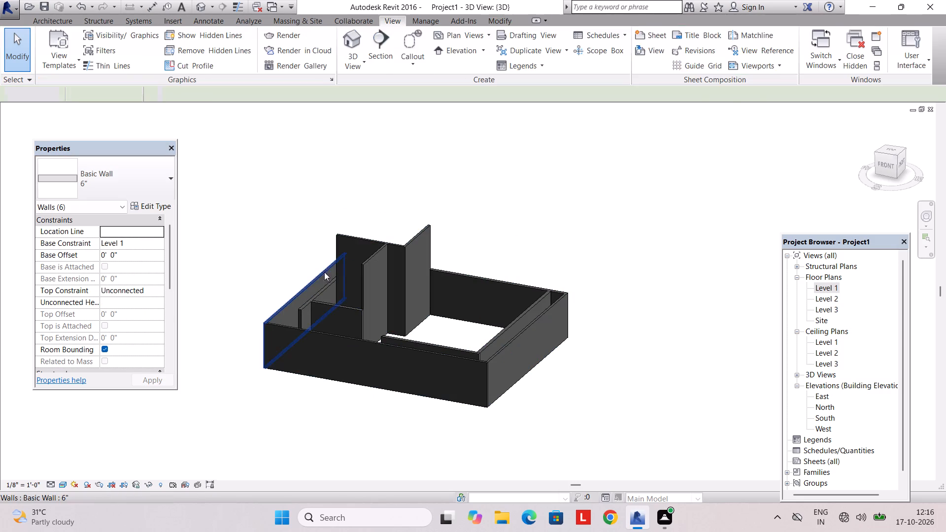
Set the unconnected height of the three 6" room partitions to 10', leaving the boundary walls out of the selection.
left_click(358, 266)
left_click(351, 243, "ctrl")
left_click(373, 239, "ctrl")
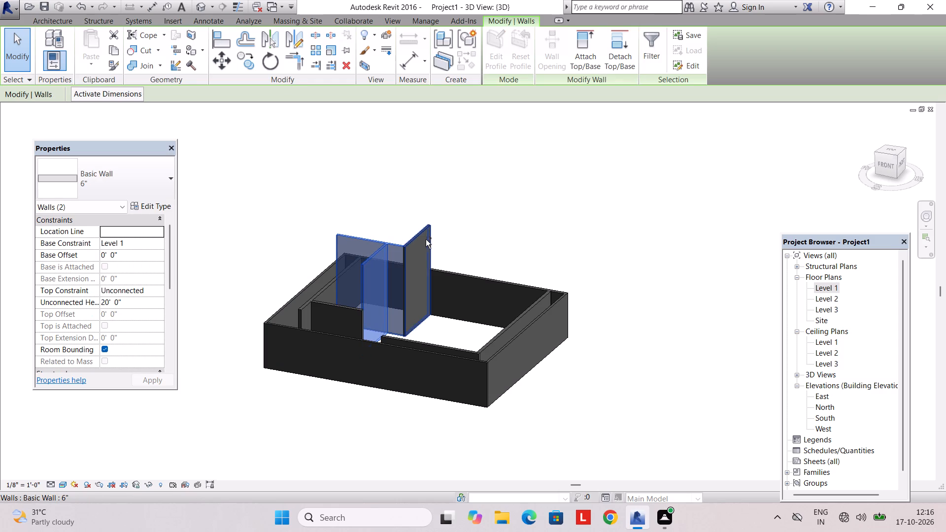
left_click(422, 237, "ctrl")
left_click(120, 299)
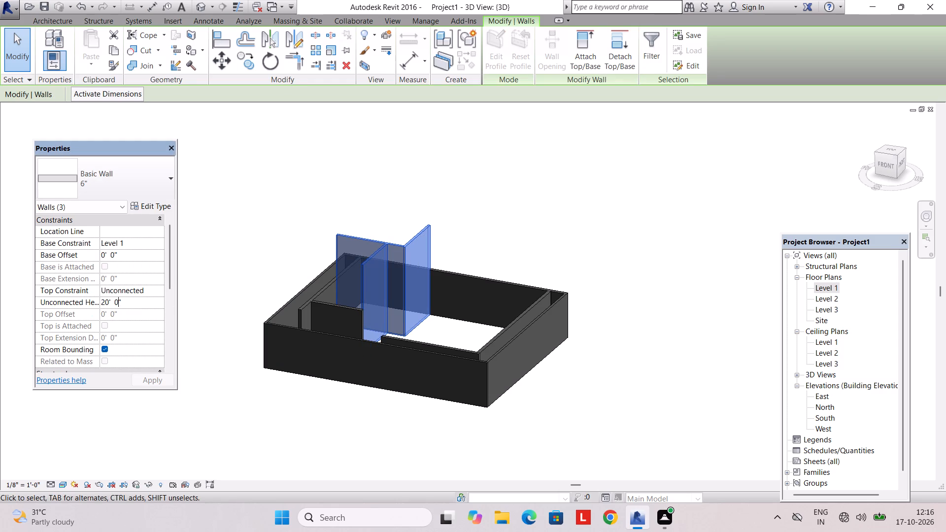
left_click(120, 299)
left_click_drag(120, 299, 90, 299)
type("10'")
key("Return")
key("Return")
key("Escape")
key("Escape")
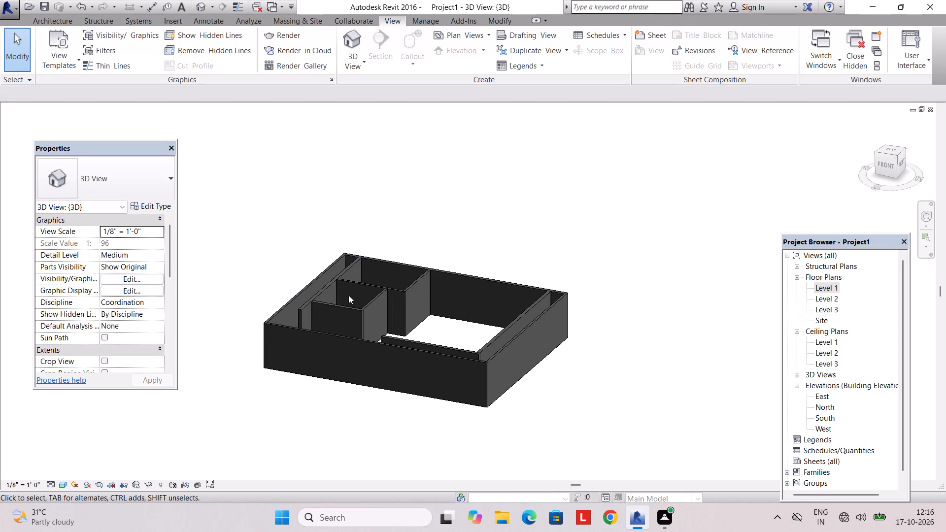
View the model from above and return to the Level 1 floor plan.
middle_click_drag(348, 295, 371, 433, "shift")
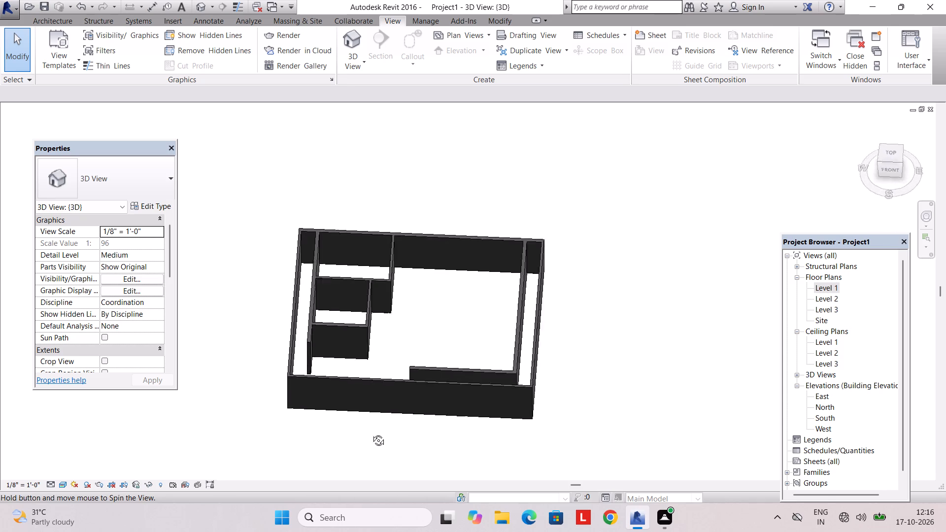
middle_click_drag(371, 433, 400, 427, "shift")
double_click(829, 287)
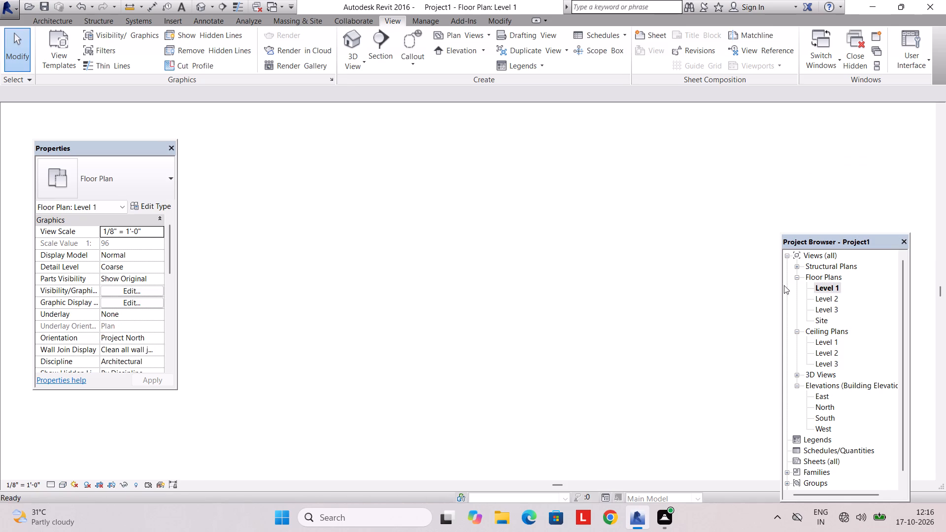
middle_click_drag(443, 467, 443, 394)
middle_click(443, 391)
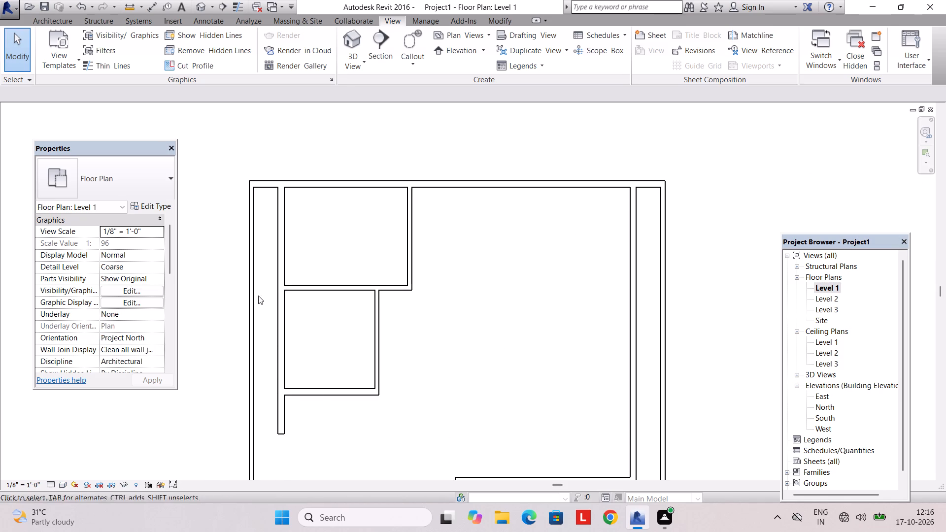
Duplicate the 6" basic wall type as 4" and set its structure layer thickness to 4".
left_click(40, 19)
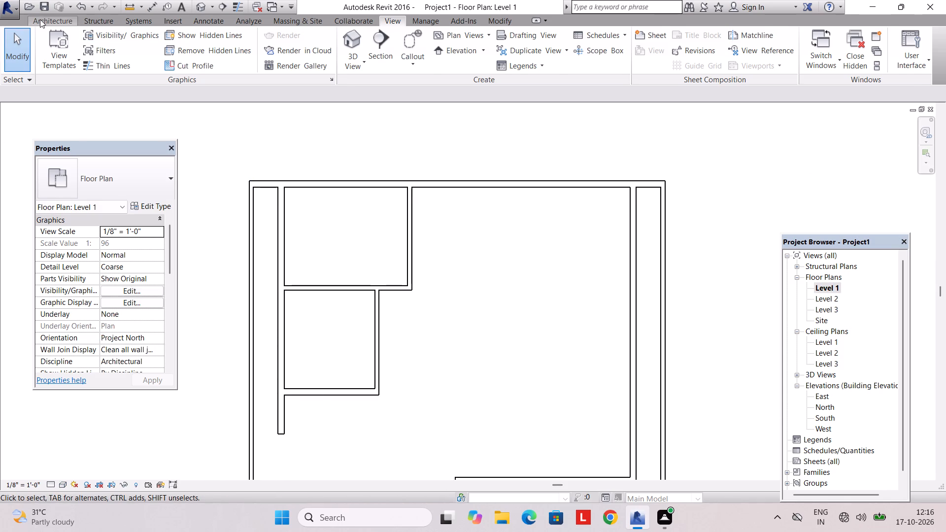
left_click(55, 51)
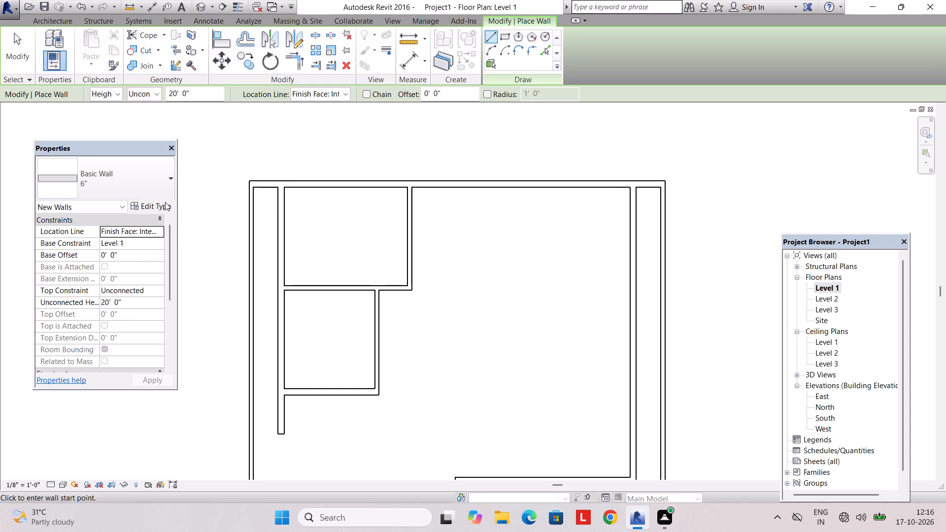
left_click(165, 202)
left_click(545, 115)
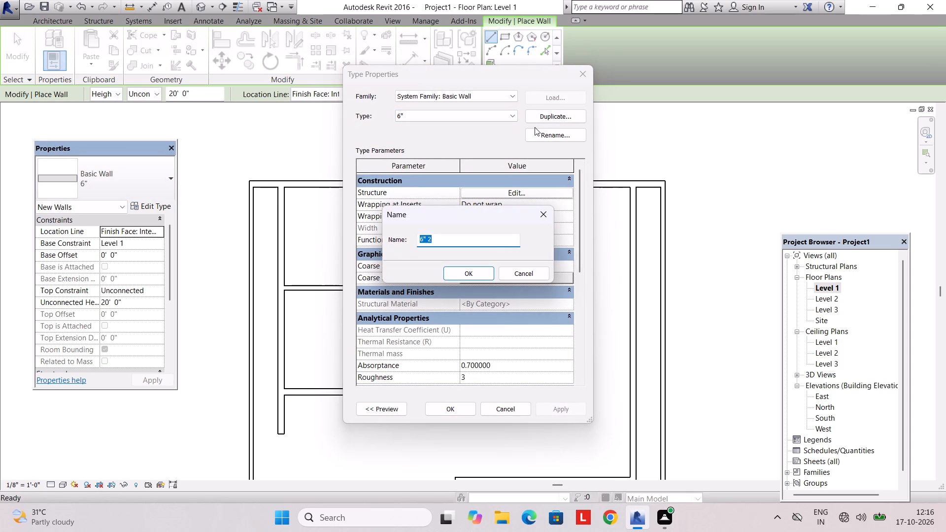
type("4\"")
key("Return")
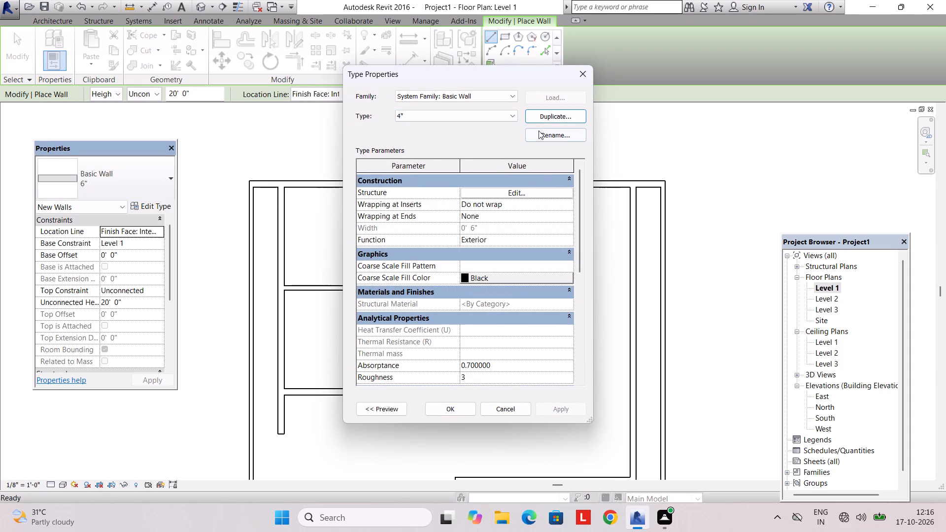
left_click(532, 192)
left_click(483, 201)
left_click_drag(484, 201, 426, 201)
type("4\"")
key("Return")
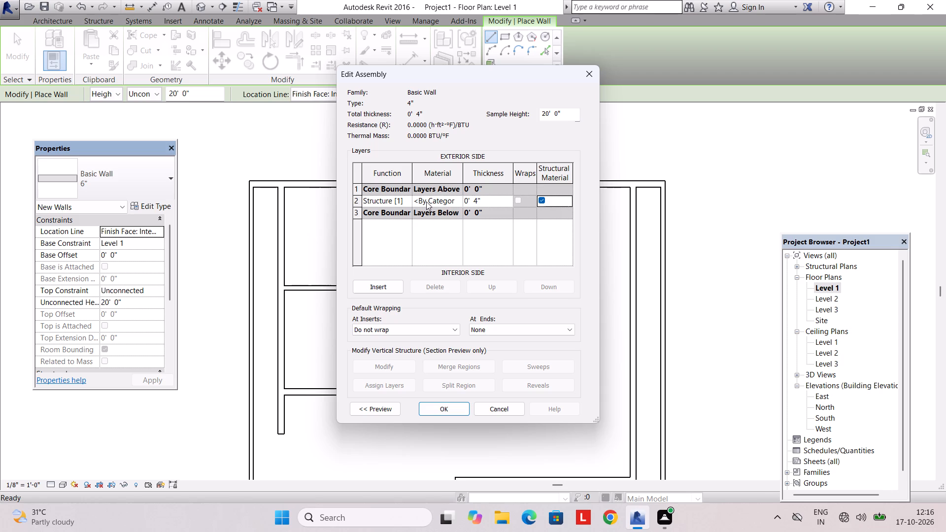
left_click(443, 406)
left_click(460, 402)
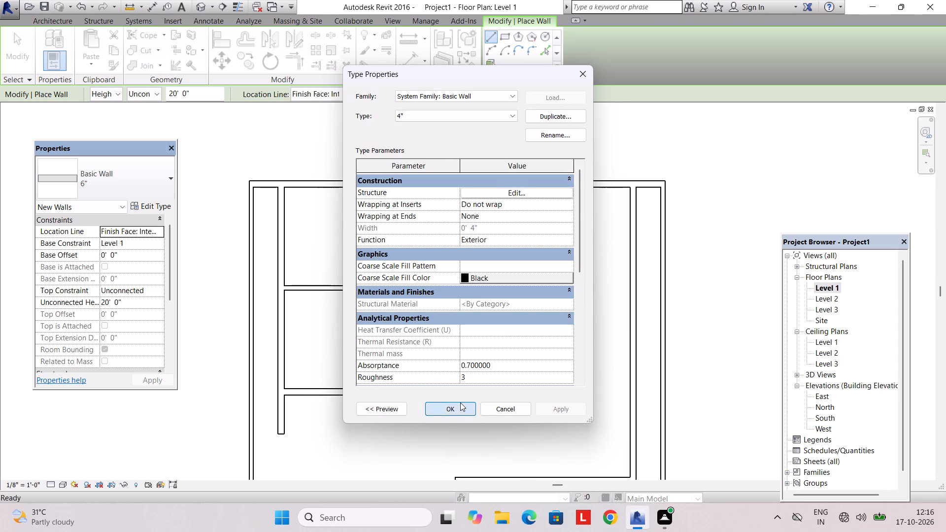
Set the height for the new 4" walls to 10'.
middle_click_drag(307, 230, 313, 275)
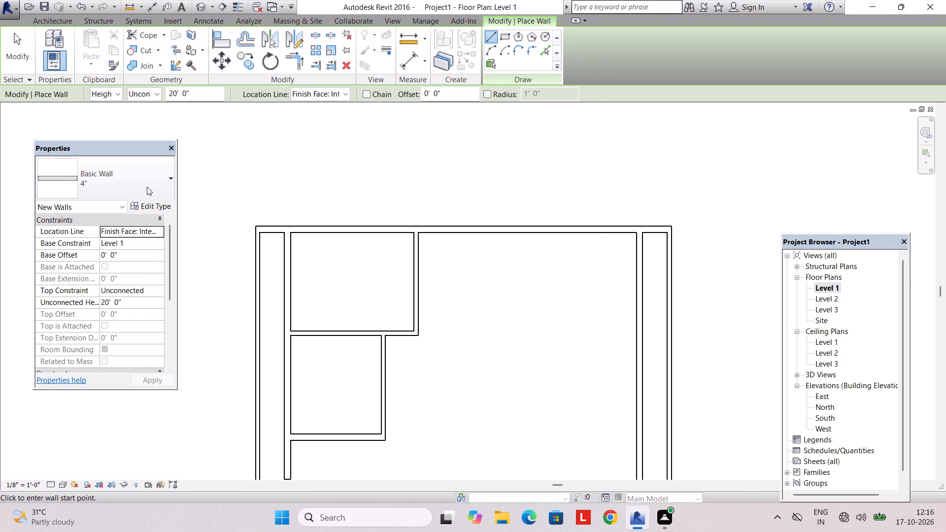
left_click(208, 98)
left_click_drag(207, 97, 127, 96)
type("10'")
key("Return")
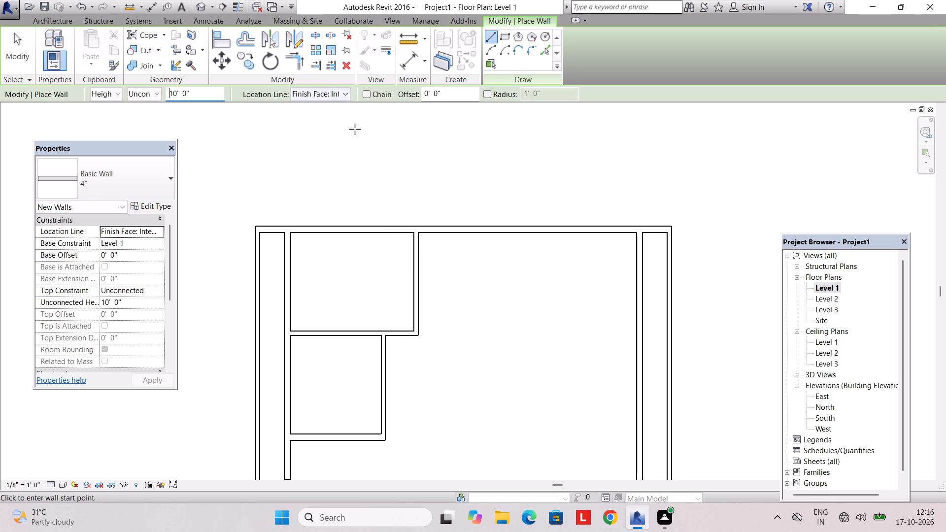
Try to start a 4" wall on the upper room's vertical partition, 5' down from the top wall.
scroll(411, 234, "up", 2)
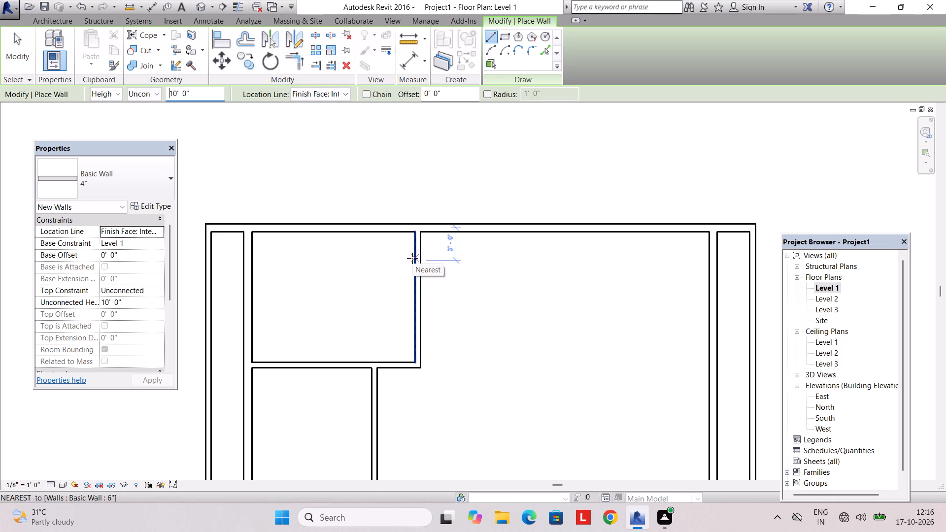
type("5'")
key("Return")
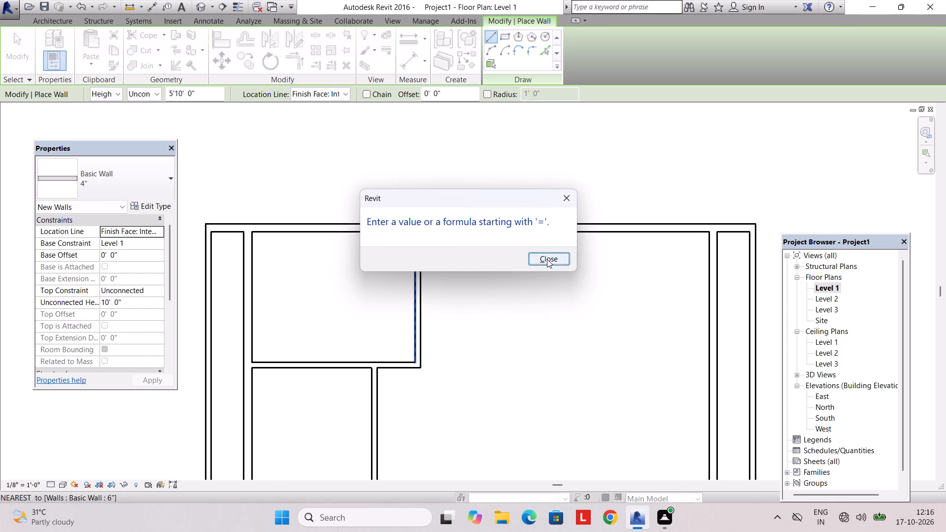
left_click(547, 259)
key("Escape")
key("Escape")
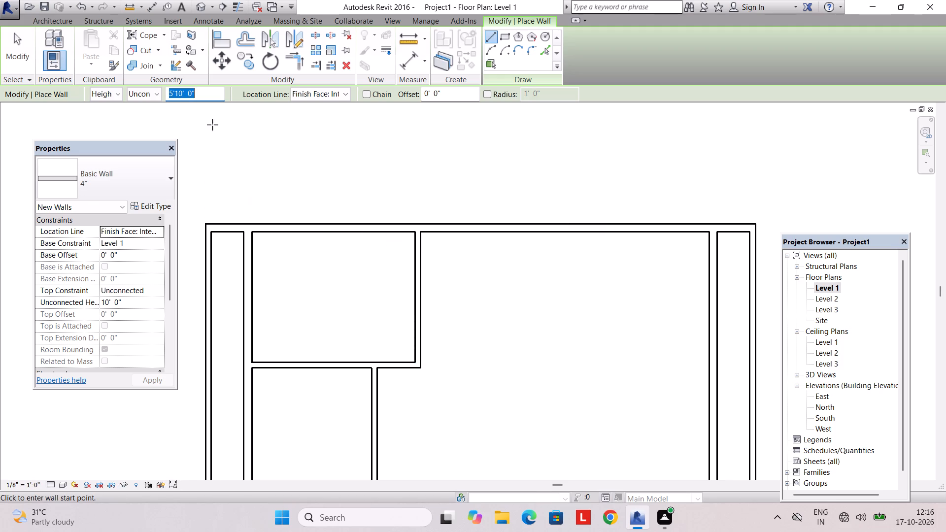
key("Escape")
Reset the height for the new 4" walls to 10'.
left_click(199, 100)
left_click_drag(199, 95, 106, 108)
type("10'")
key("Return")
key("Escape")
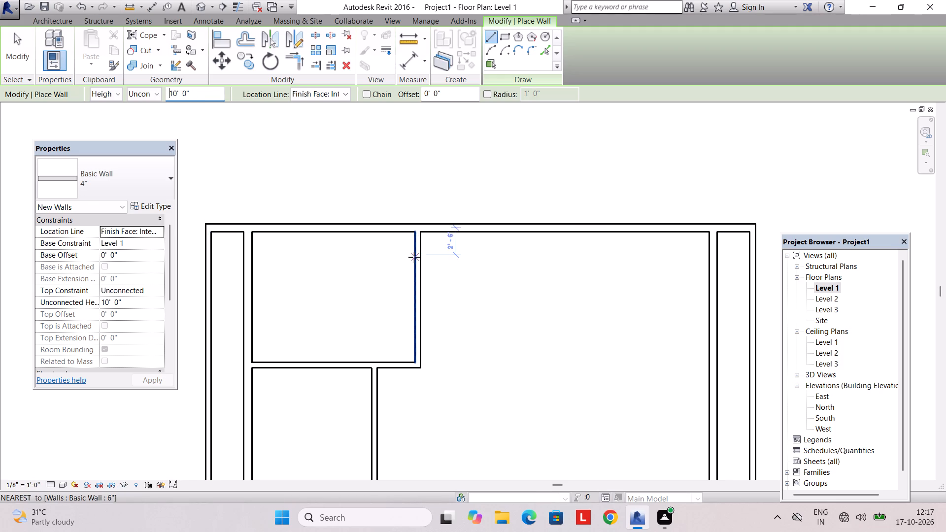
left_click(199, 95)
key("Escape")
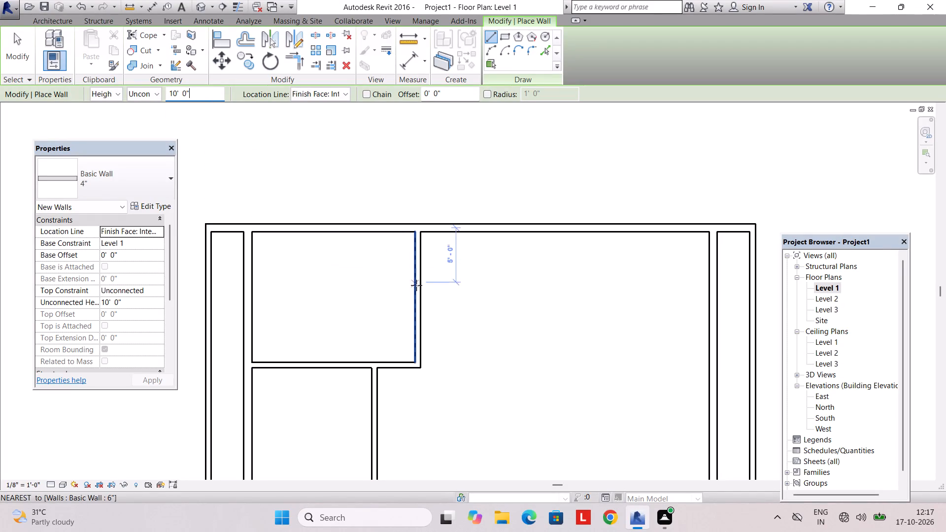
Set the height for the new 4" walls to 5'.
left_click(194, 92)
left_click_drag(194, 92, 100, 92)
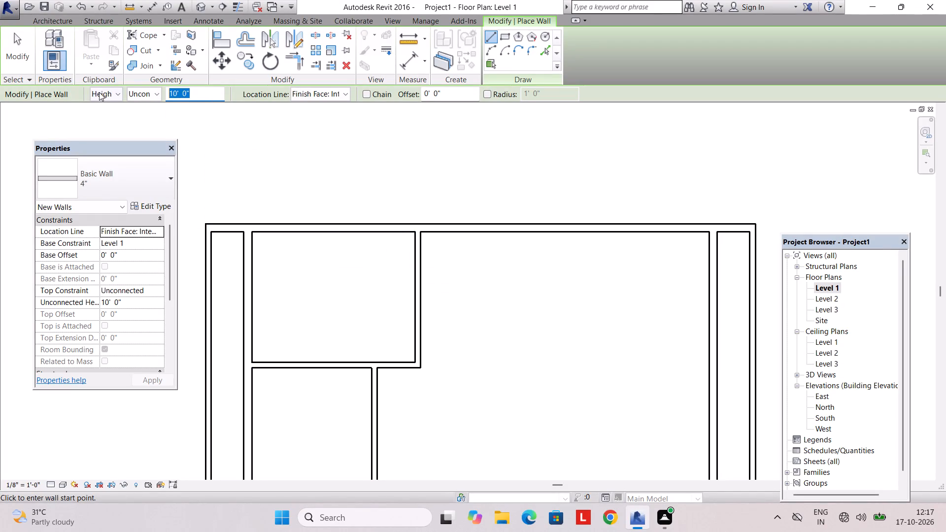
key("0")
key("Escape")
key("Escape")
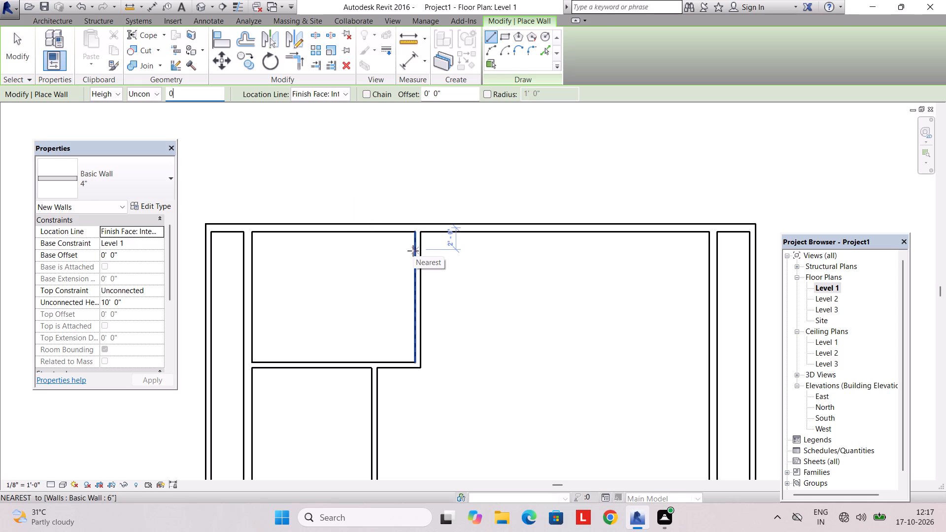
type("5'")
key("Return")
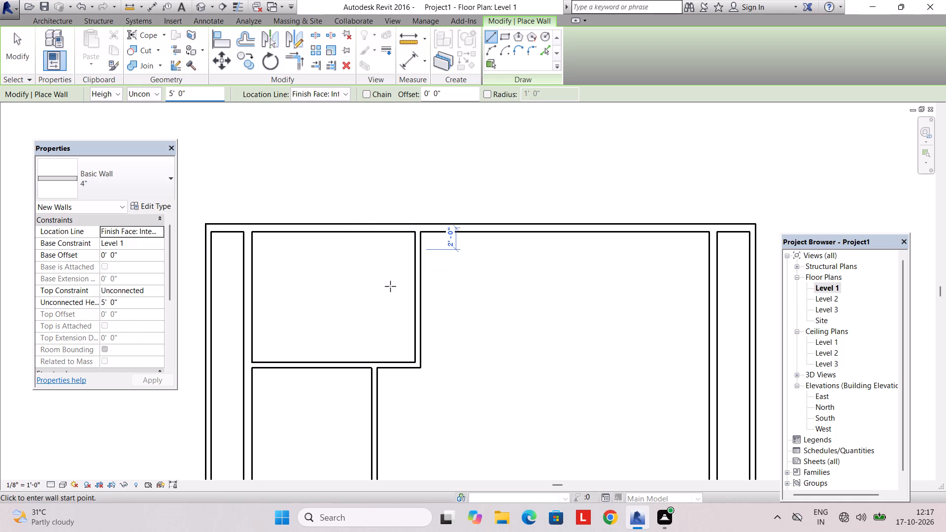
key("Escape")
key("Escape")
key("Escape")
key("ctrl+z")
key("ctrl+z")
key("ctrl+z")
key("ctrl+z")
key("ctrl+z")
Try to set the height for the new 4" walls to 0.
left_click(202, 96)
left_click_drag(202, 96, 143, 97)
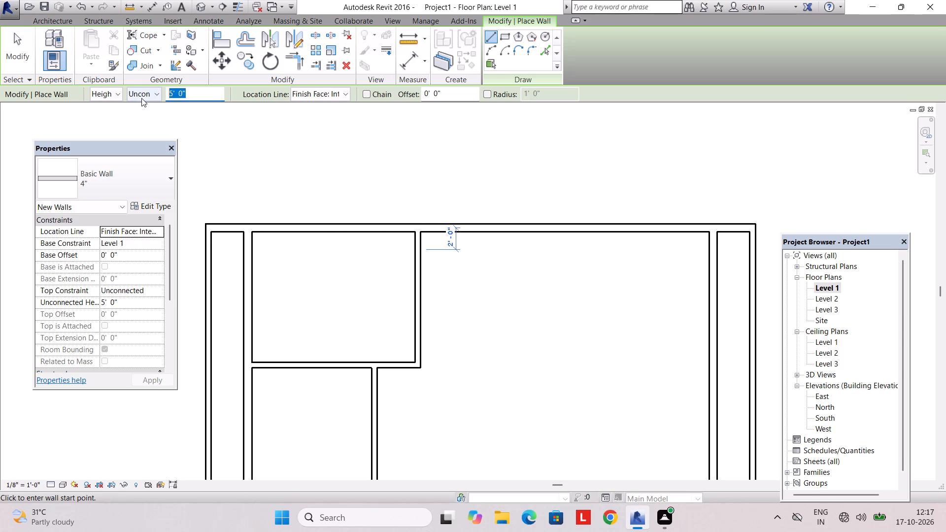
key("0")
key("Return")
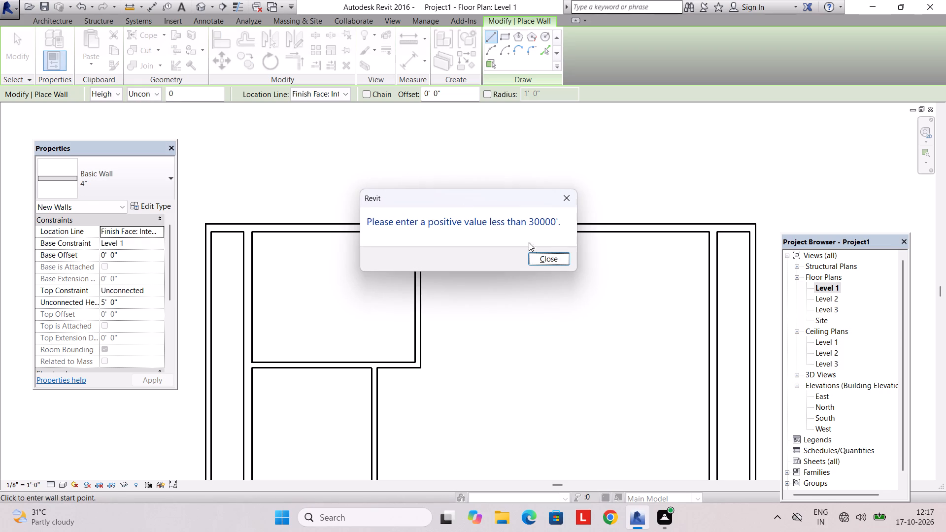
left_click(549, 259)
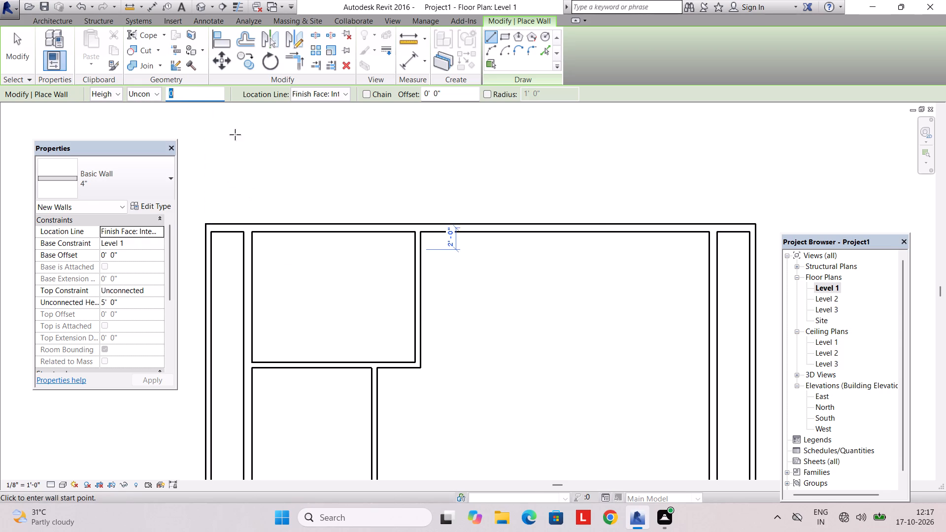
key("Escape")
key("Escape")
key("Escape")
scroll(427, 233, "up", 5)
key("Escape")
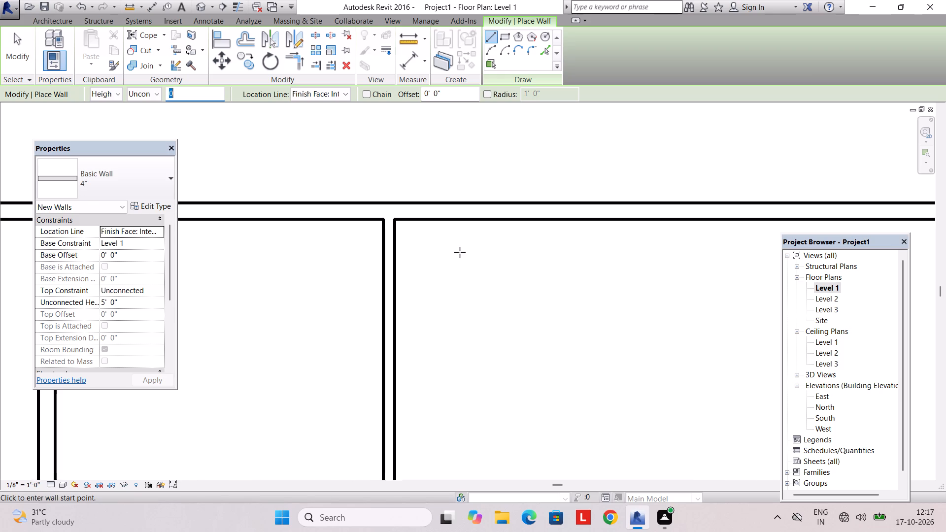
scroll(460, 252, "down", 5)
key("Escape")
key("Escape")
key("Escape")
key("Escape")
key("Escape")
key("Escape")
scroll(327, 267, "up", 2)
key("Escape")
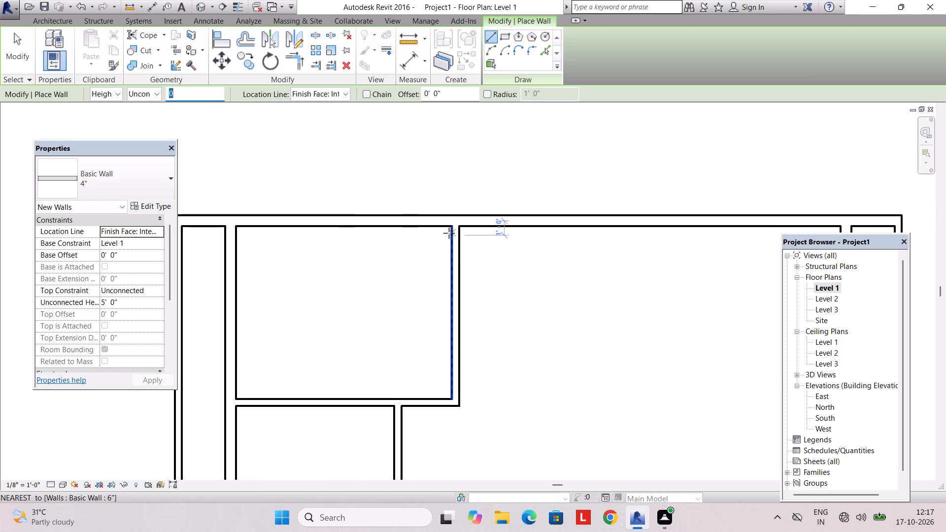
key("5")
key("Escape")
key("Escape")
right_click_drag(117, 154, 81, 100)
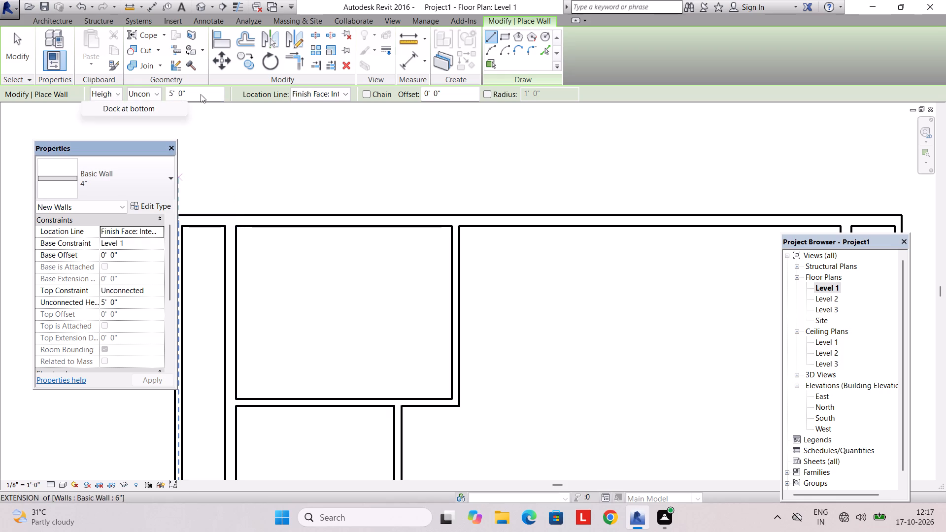
Set the height for the new 4" walls to 10'.
left_click(189, 95)
left_click_drag(189, 95, 106, 98)
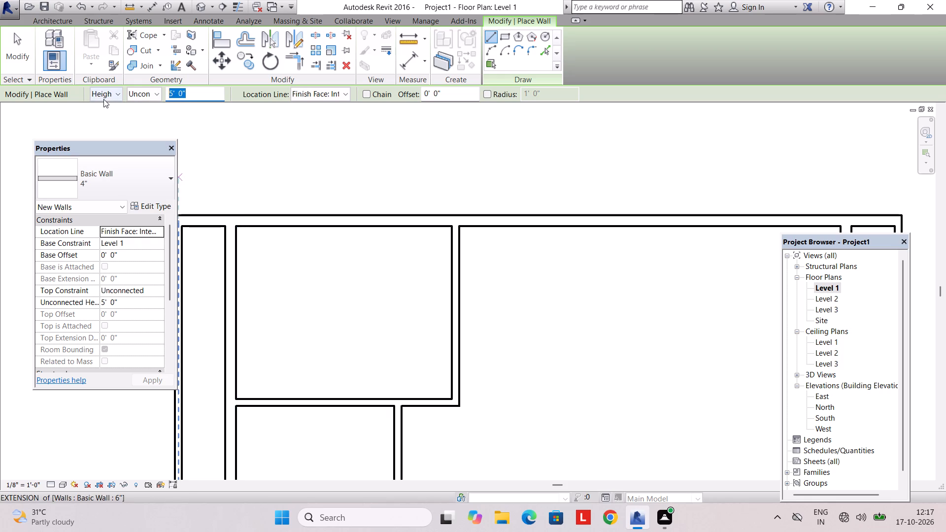
type("10")
key("apostrophe")
key("Return")
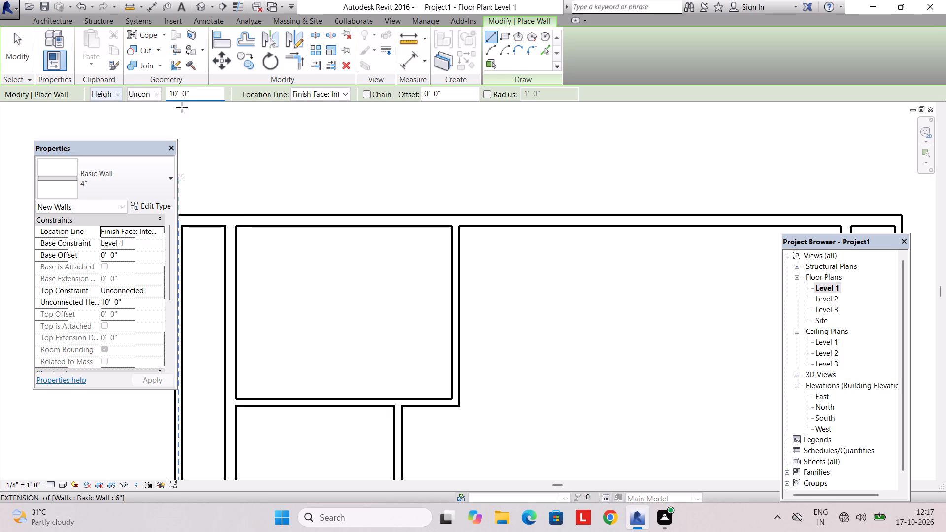
key("Escape")
left_click(203, 88)
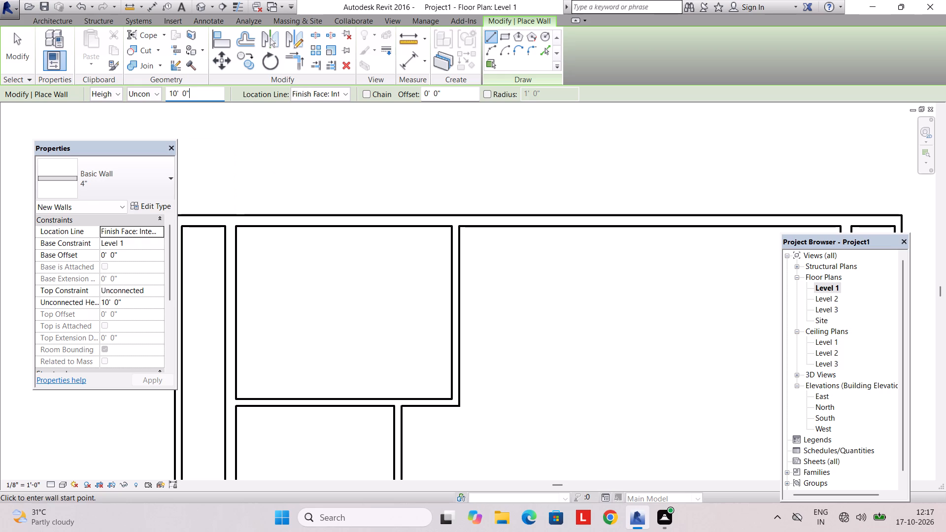
key("Return")
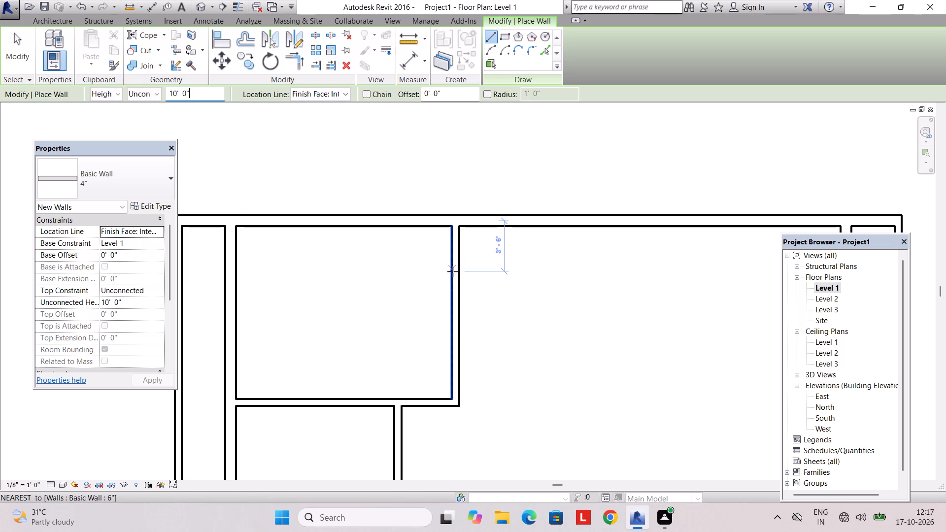
Draw a horizontal 4" wall about 5'-3" long into the upper room from its 6" vertical partition, about 5' below the top wall.
left_click(454, 291)
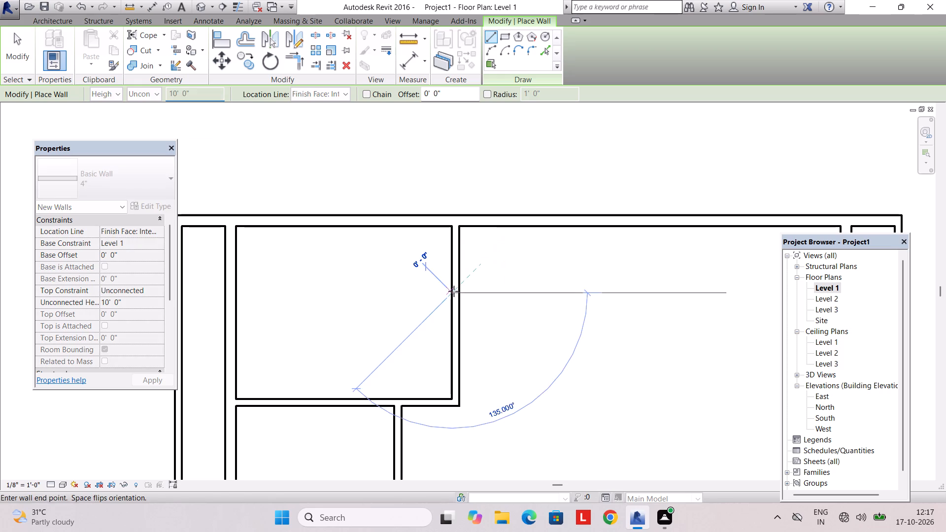
left_click(383, 293)
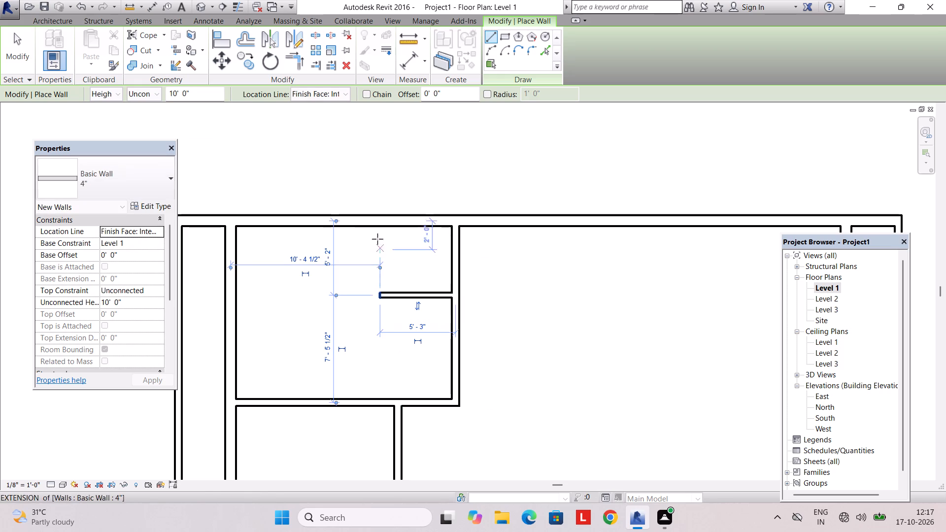
Draw a vertical 4" wall about 4'-11 1/2" long from the free end of the horizontal 4" wall up to the top wall.
left_click(377, 228)
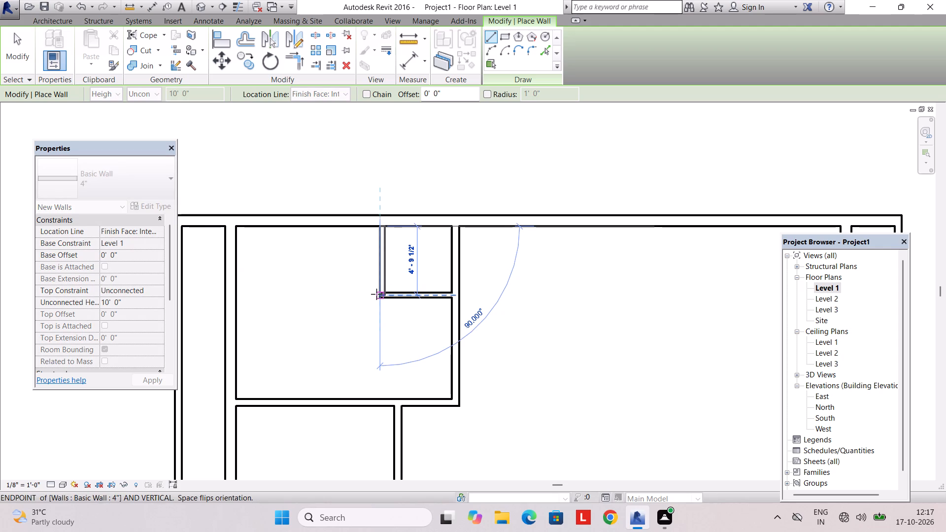
key("Escape")
left_click(380, 299)
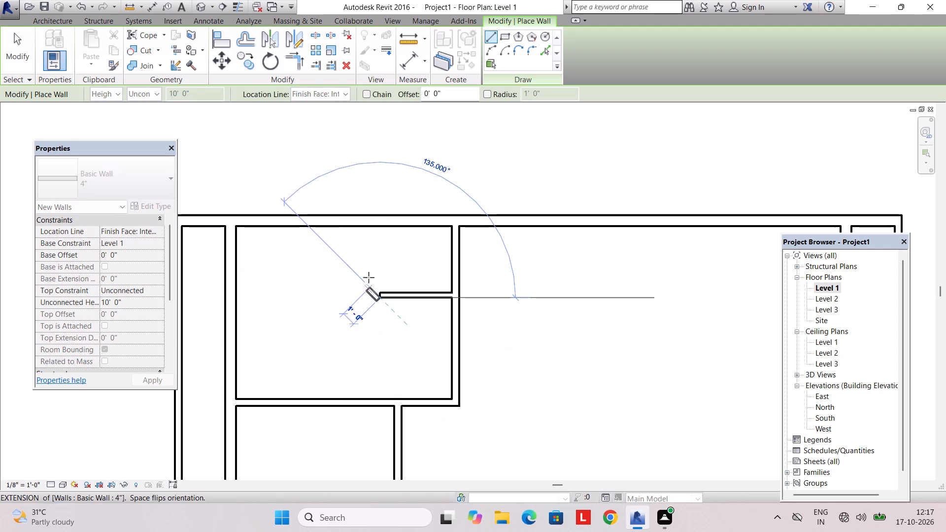
left_click(374, 228)
key("Escape")
scroll(385, 291, "up", 3)
key("Escape")
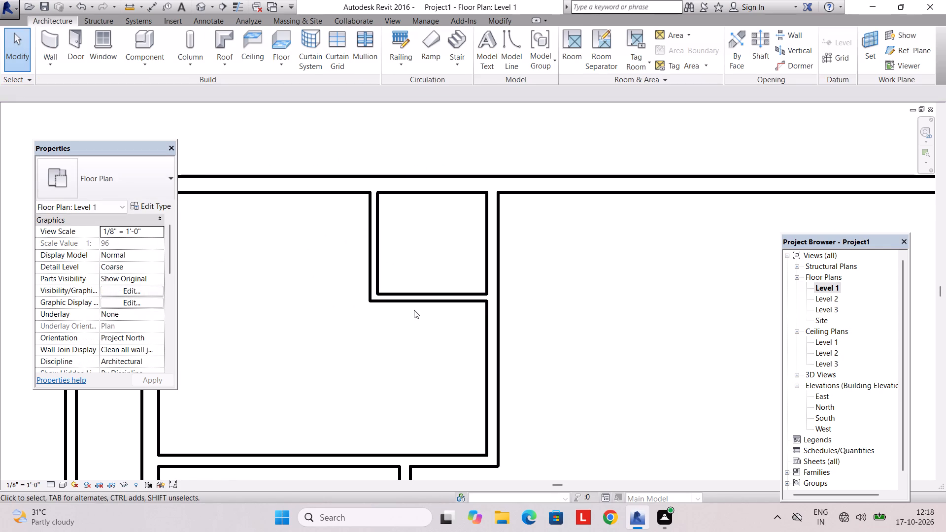
Set the clear distance from the top wall's inner face to the horizontal 4" wall to 5'.
left_click(414, 310)
left_click(414, 302)
left_click(329, 295)
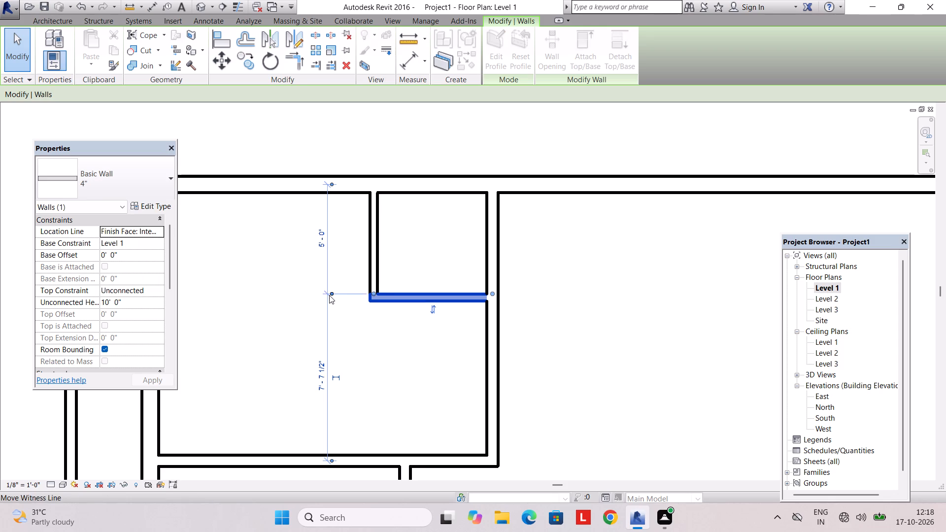
left_click(331, 182)
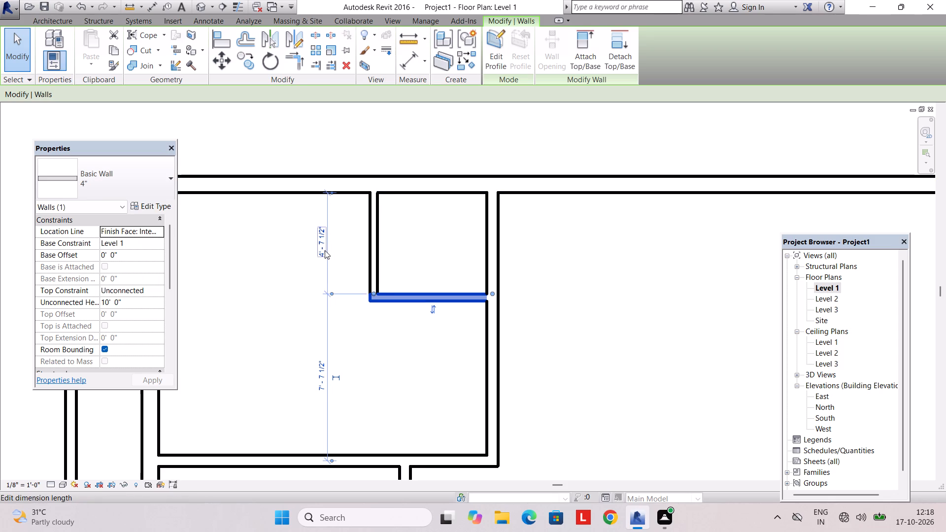
left_click(318, 245)
type("5'")
key("Return")
key("Escape")
Check the small room's clear width between the vertical 4" wall and the 6" partition, measured face to face.
left_click(488, 244)
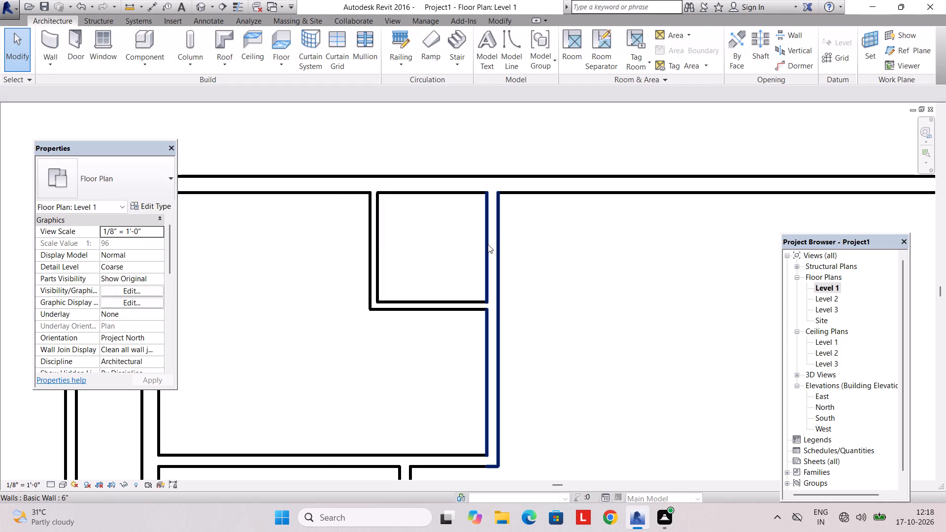
key("Escape")
left_click(372, 286)
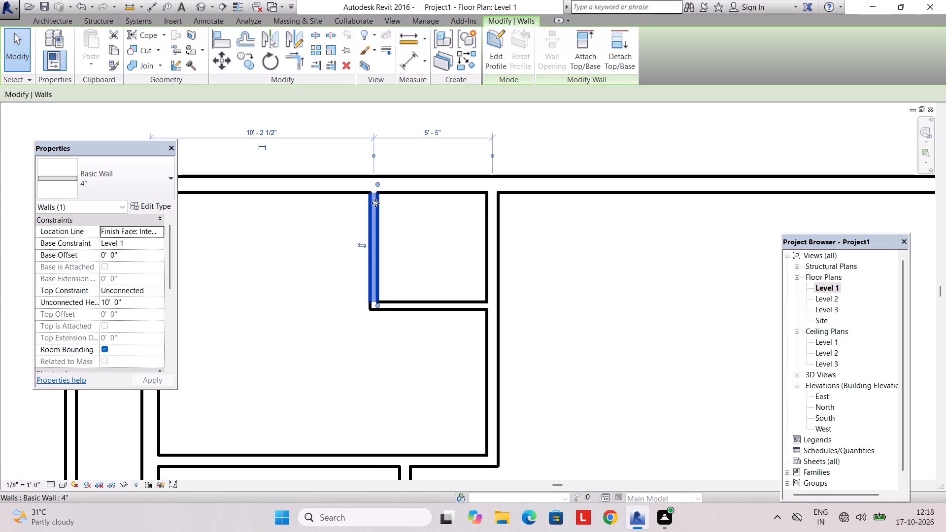
left_click(373, 157)
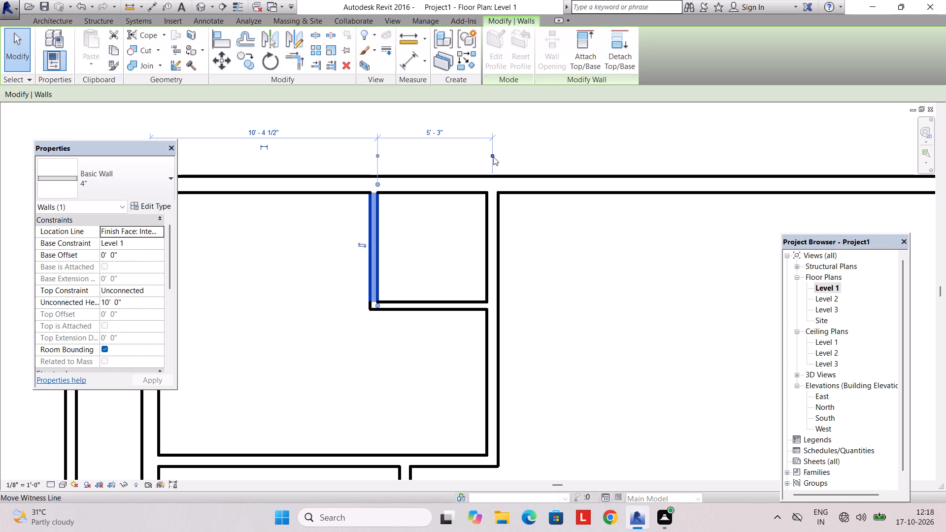
left_click(492, 157)
key("Escape")
Examine the walls in the 3D view and from the right side, then return to the Level 1 floor plan.
scroll(476, 271, "down", 3)
middle_click_drag(442, 269, 437, 266)
scroll(442, 269, "down", 1)
middle_click_drag(435, 265, 281, 222)
middle_click_drag(424, 219, 373, 250)
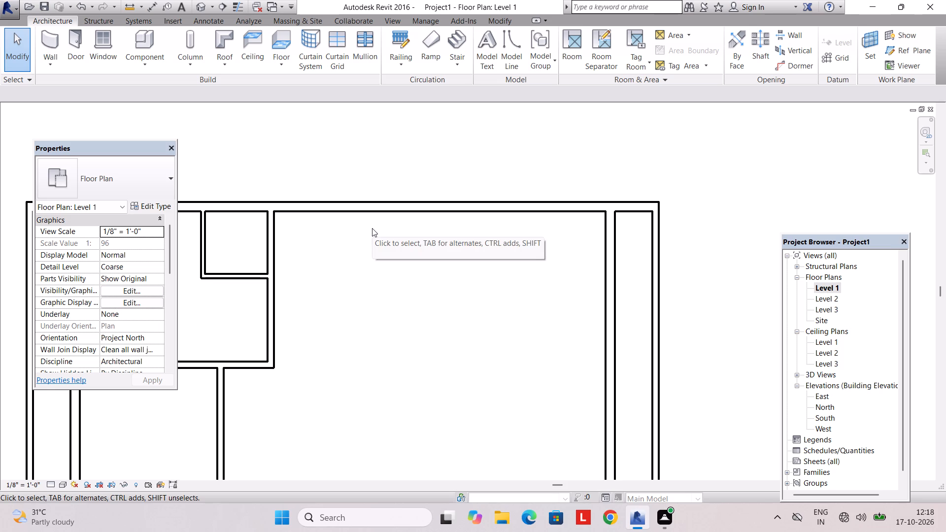
scroll(372, 228, "down", 8)
left_click(394, 25)
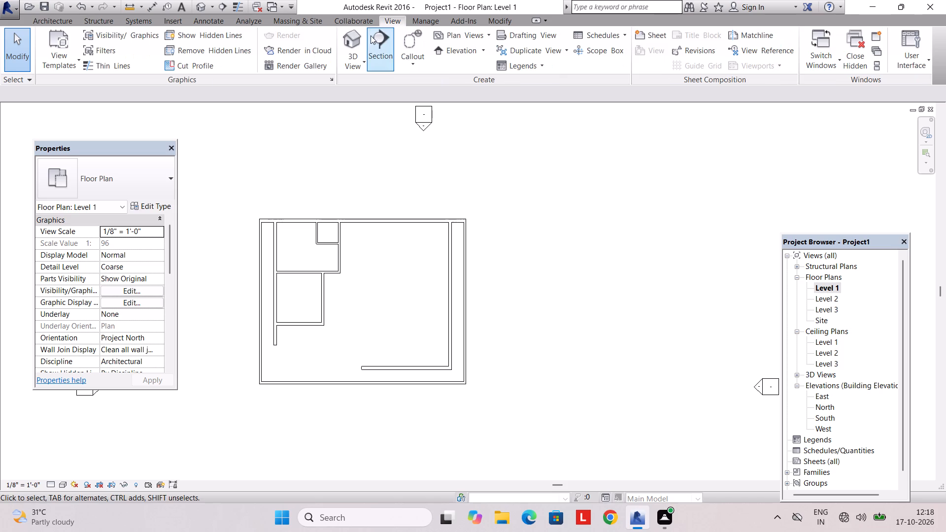
left_click(364, 35)
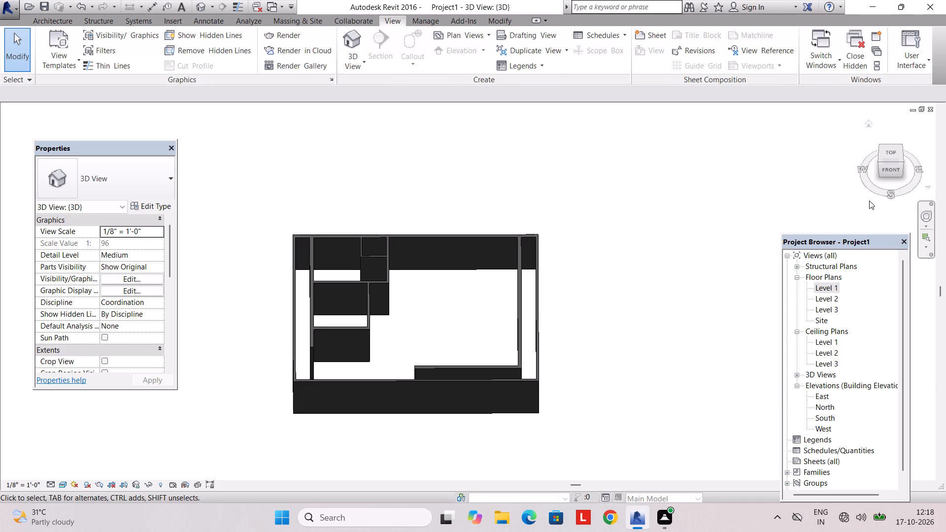
left_click(923, 168)
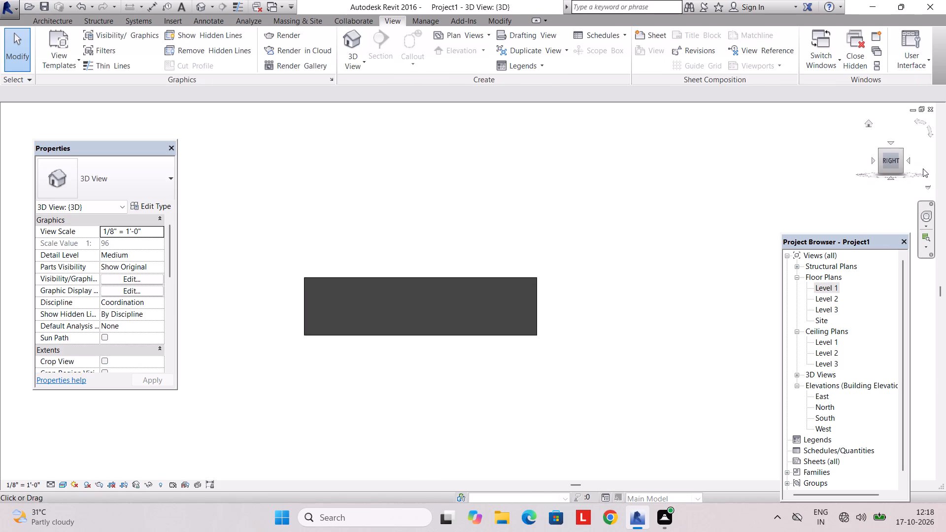
double_click(823, 290)
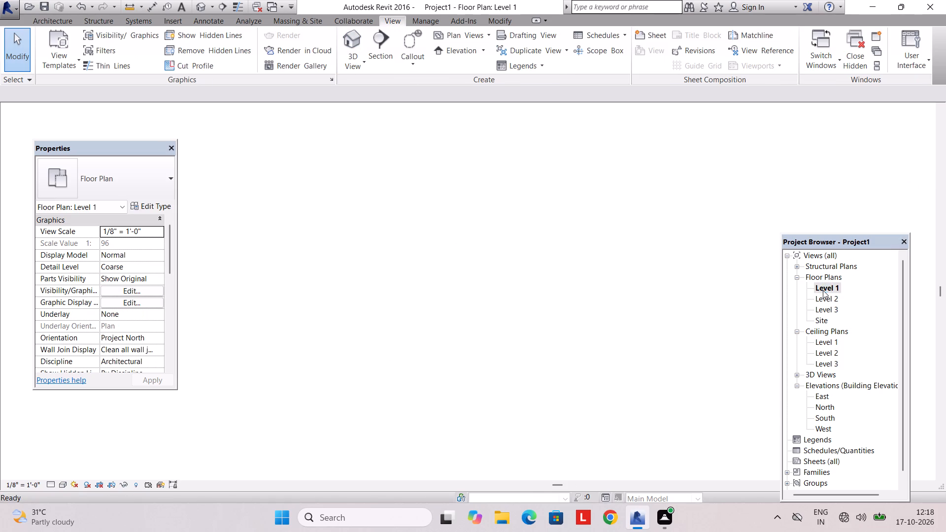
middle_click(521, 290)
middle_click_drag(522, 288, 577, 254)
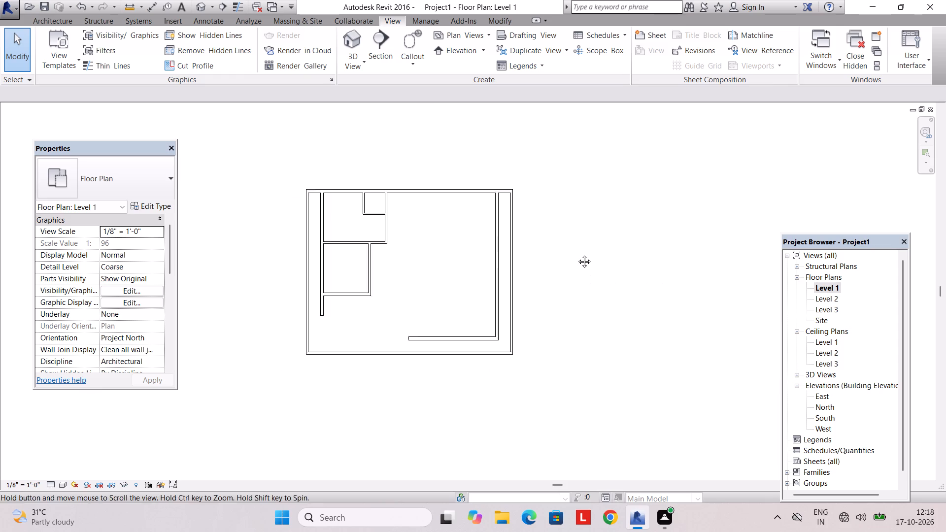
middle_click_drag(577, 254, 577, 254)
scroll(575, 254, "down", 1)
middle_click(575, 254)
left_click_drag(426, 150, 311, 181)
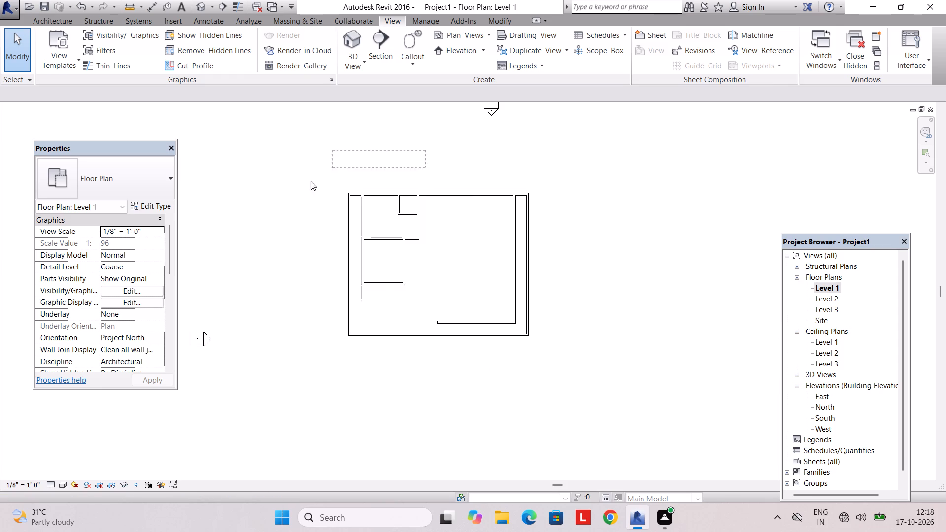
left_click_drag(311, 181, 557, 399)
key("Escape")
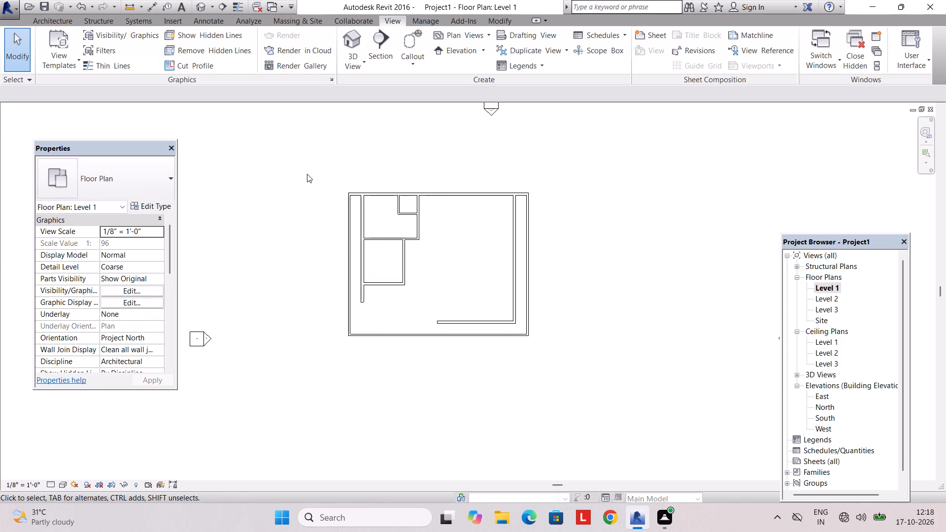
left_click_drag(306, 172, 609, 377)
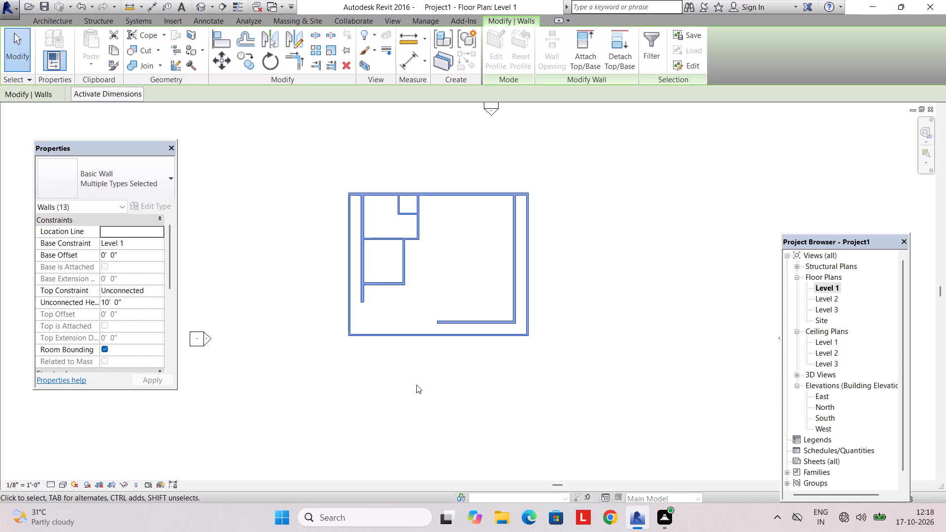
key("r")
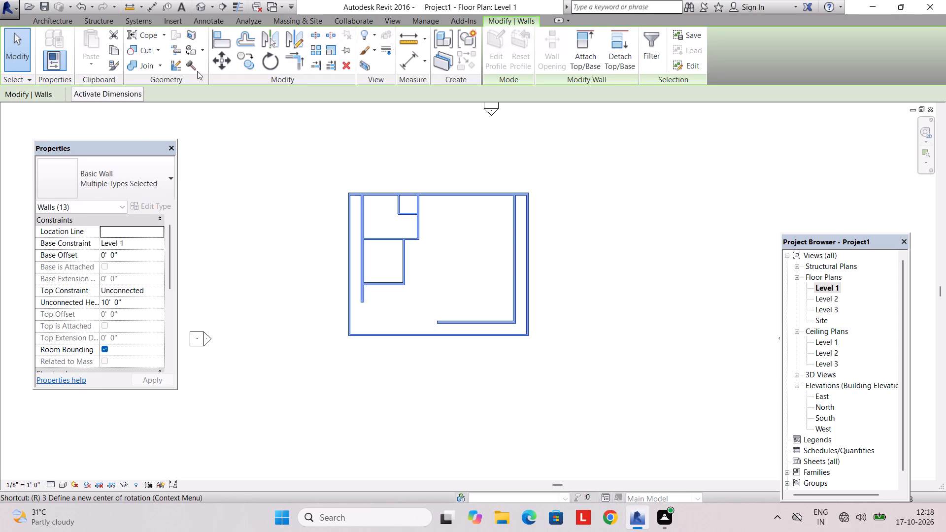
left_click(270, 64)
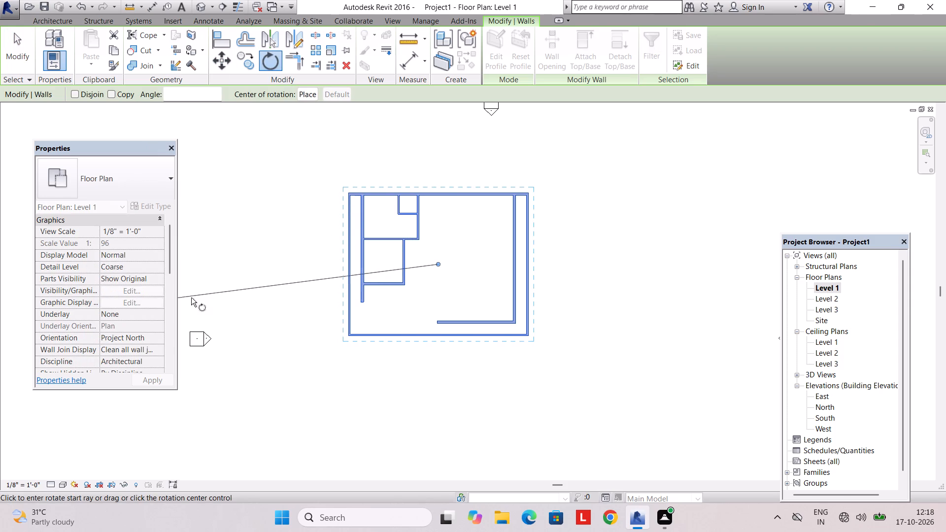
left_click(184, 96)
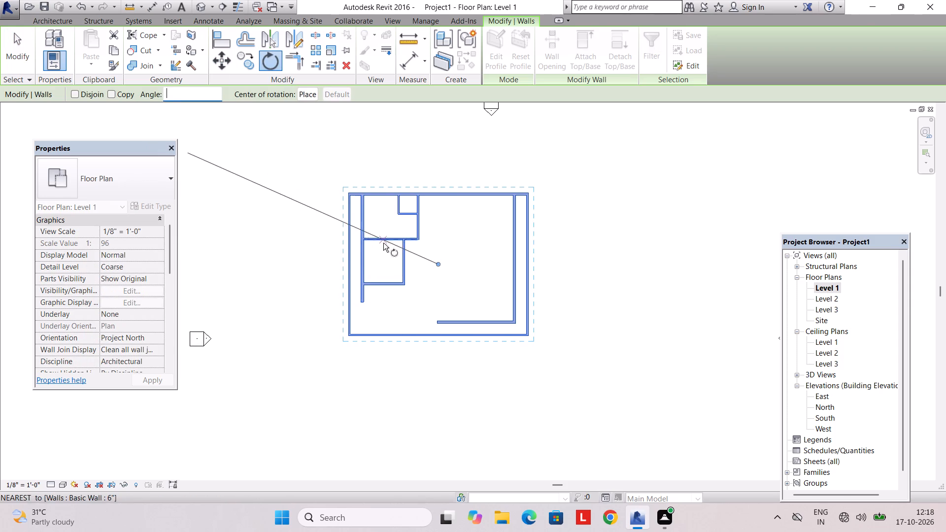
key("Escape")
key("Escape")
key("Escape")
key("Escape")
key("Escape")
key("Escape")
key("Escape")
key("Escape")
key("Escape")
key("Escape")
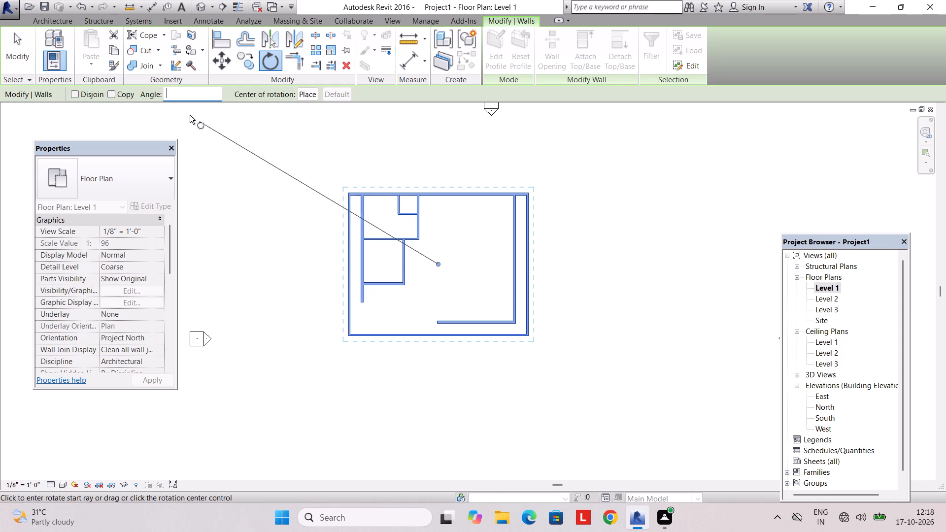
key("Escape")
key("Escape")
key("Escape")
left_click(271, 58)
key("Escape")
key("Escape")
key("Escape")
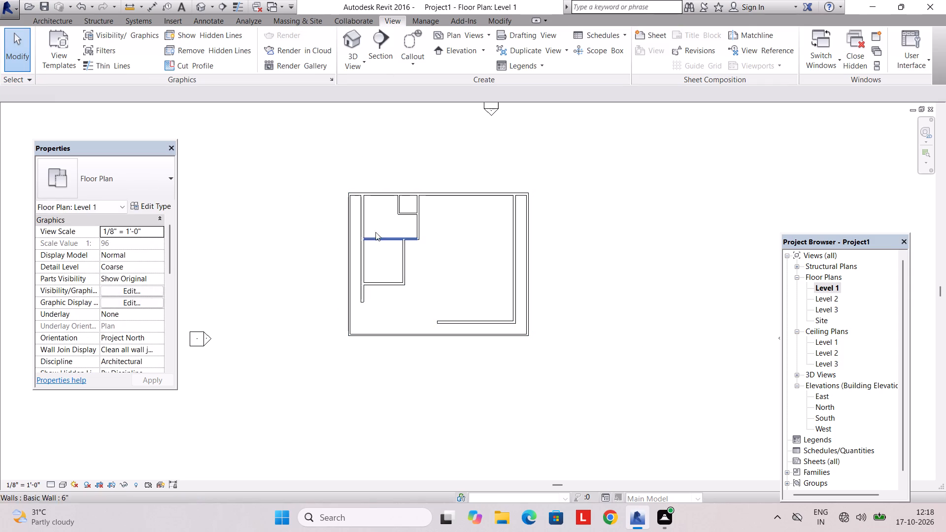
In the 3D view, set the unconnected height of the front, left and right 6" boundary walls to 5'.
middle_click_drag(372, 228, 345, 227)
left_click(354, 63)
left_click(361, 83)
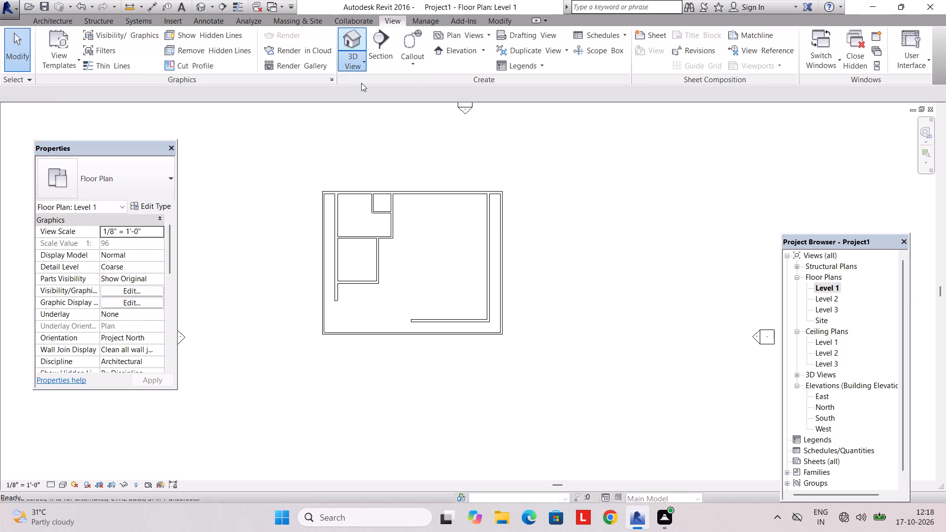
middle_click_drag(448, 248, 450, 337, "shift")
middle_click_drag(435, 255, 436, 347, "shift")
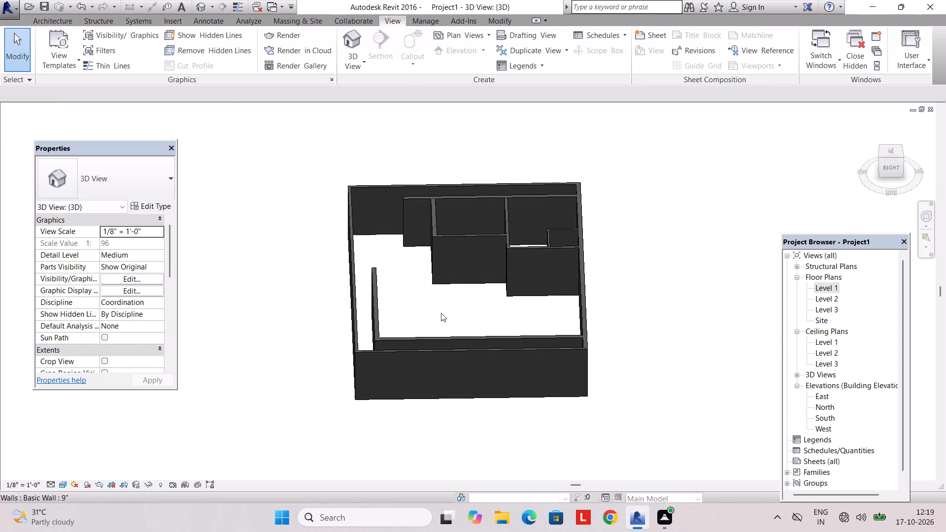
middle_click_drag(439, 267, 434, 295, "shift")
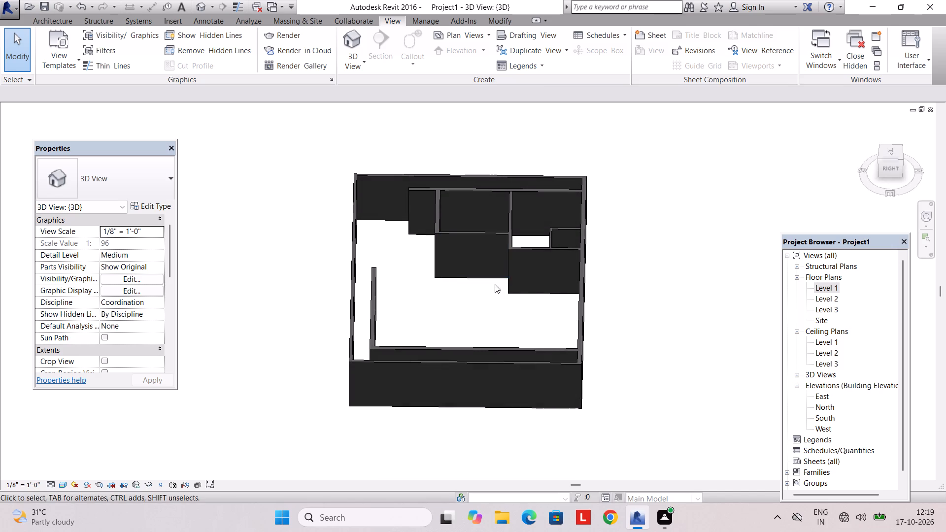
left_click(859, 170)
middle_click_drag(581, 289, 577, 394, "shift")
scroll(581, 289, "down", 1, "shift")
middle_click_drag(533, 261, 552, 387, "shift")
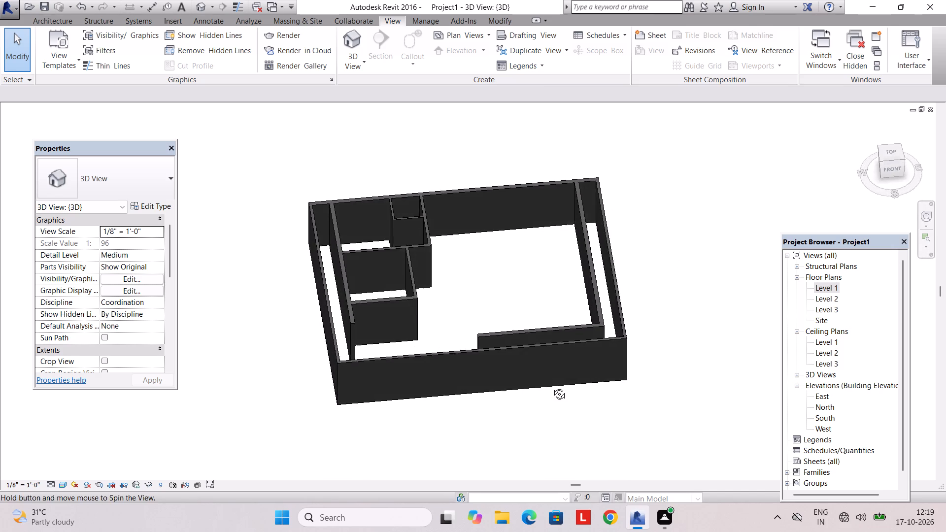
middle_click_drag(552, 387, 550, 381, "shift")
middle_click_drag(534, 305, 519, 295, "shift")
left_click(496, 343)
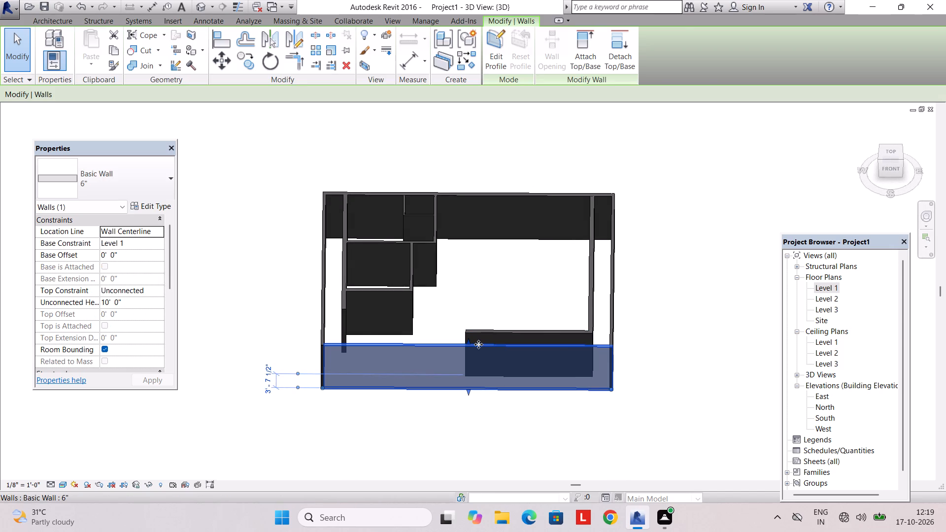
type("SA")
key("Escape")
left_click(438, 345)
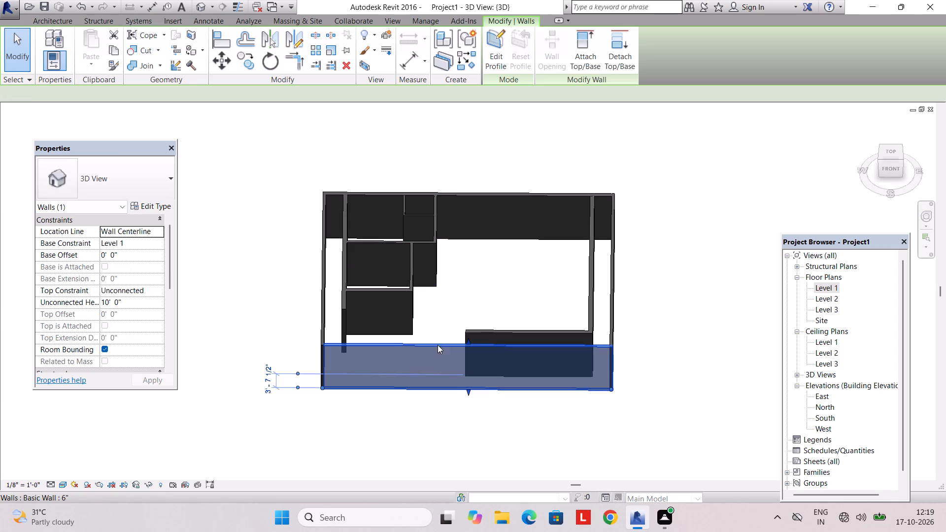
left_click(319, 287, "ctrl")
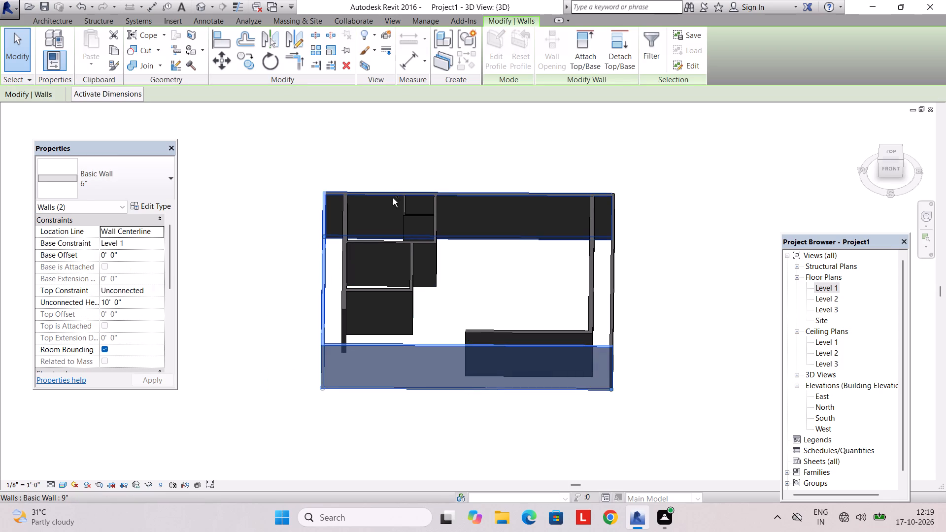
scroll(494, 188, "up", 3, "ctrl")
left_click(616, 235, "ctrl")
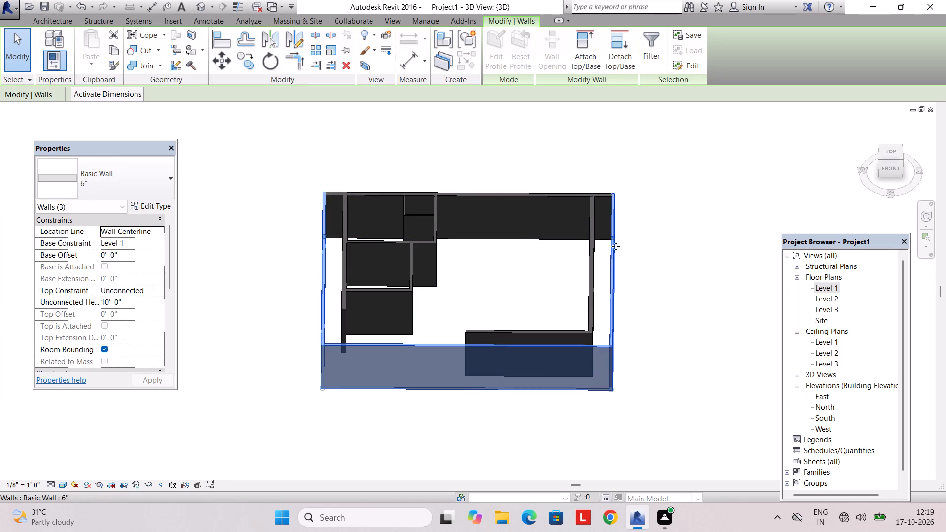
left_click(122, 301)
left_click_drag(123, 301, 69, 298)
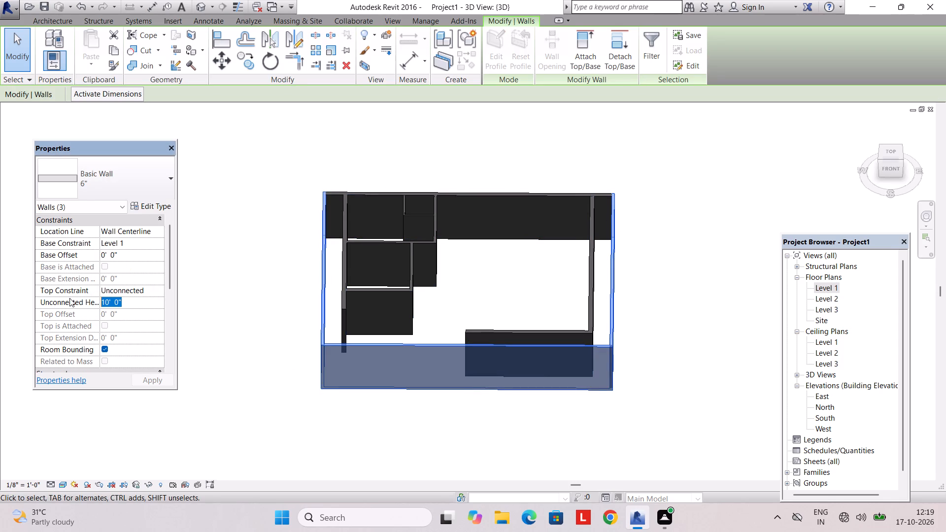
type("5'")
key("Return")
key("Return")
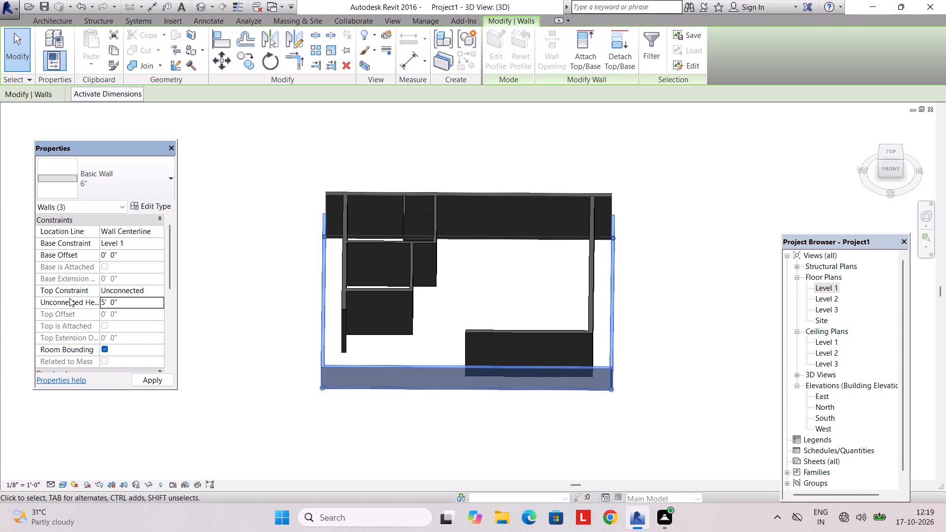
key("Escape")
key("Escape")
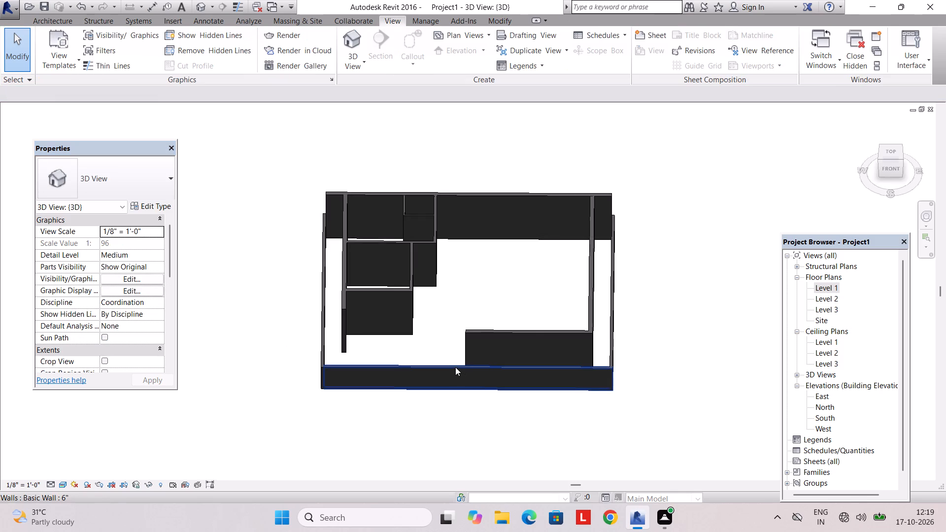
Examine the boundary walls from several sides in 3D, then inspect the upper rooms in the Level 1 floor plan.
middle_click_drag(455, 367, 592, 252)
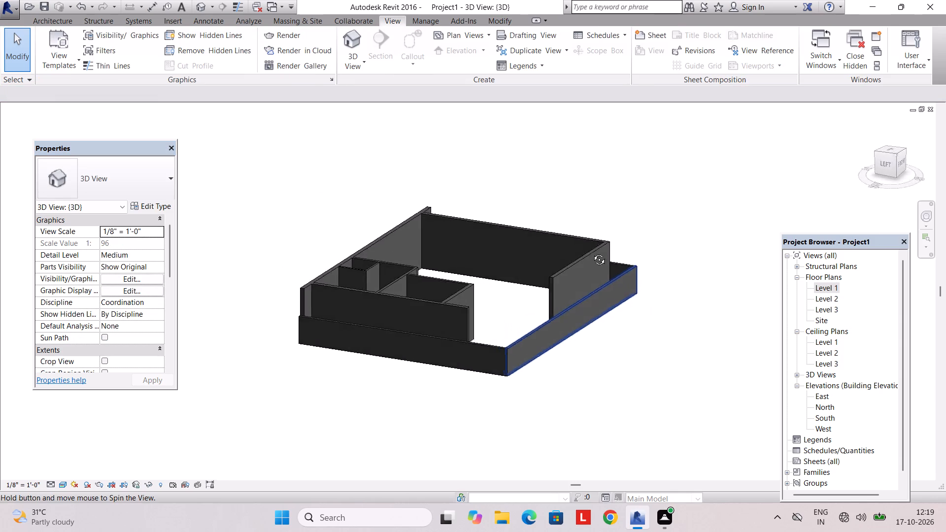
middle_click_drag(592, 252, 500, 357)
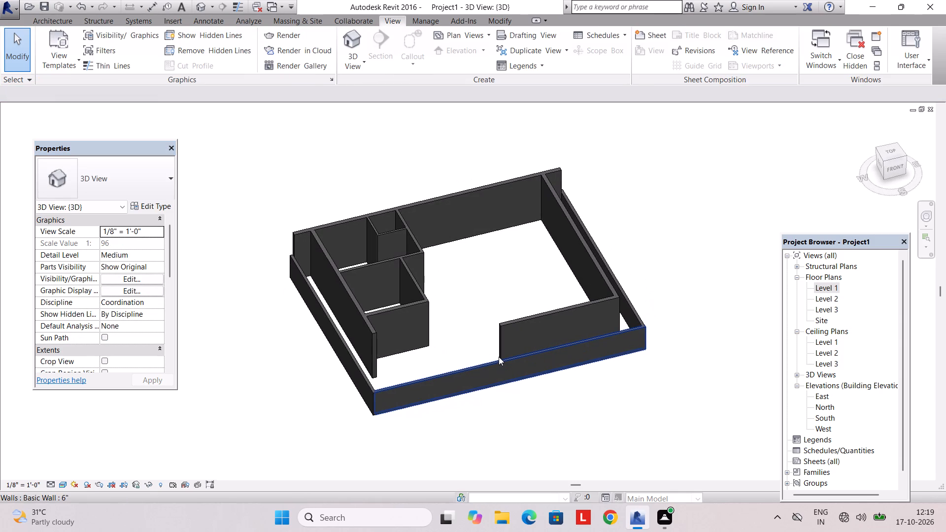
middle_click_drag(497, 353, 452, 320, "shift")
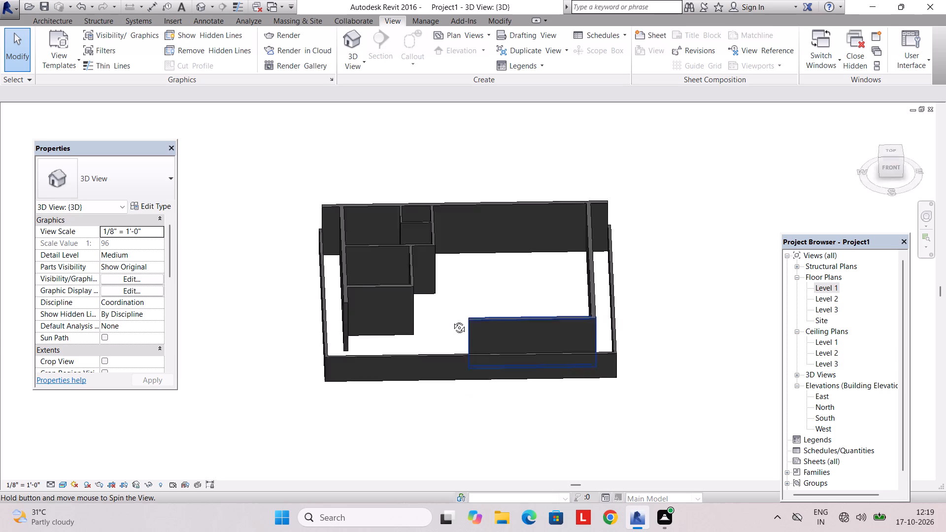
middle_click_drag(452, 320, 396, 319, "shift")
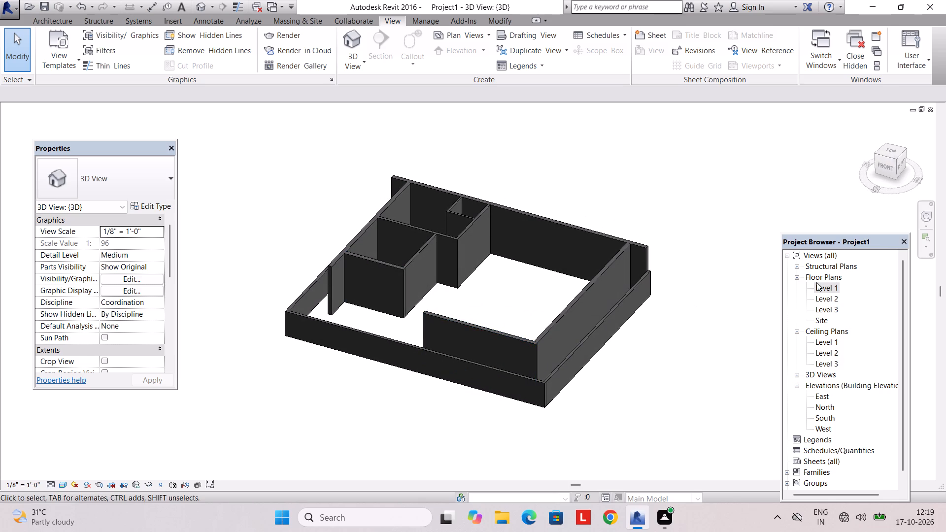
double_click(820, 287)
scroll(391, 235, "up", 2)
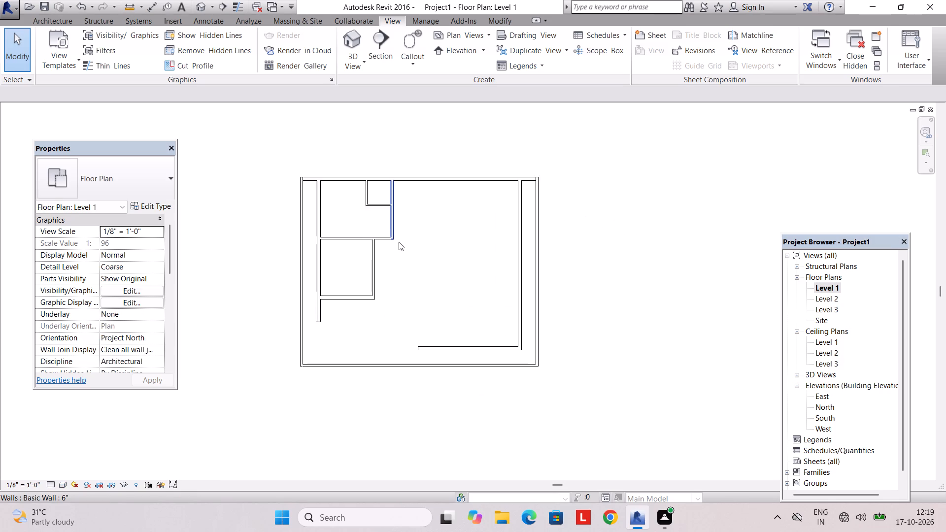
scroll(403, 245, "up", 1)
middle_click_drag(405, 265, 436, 281)
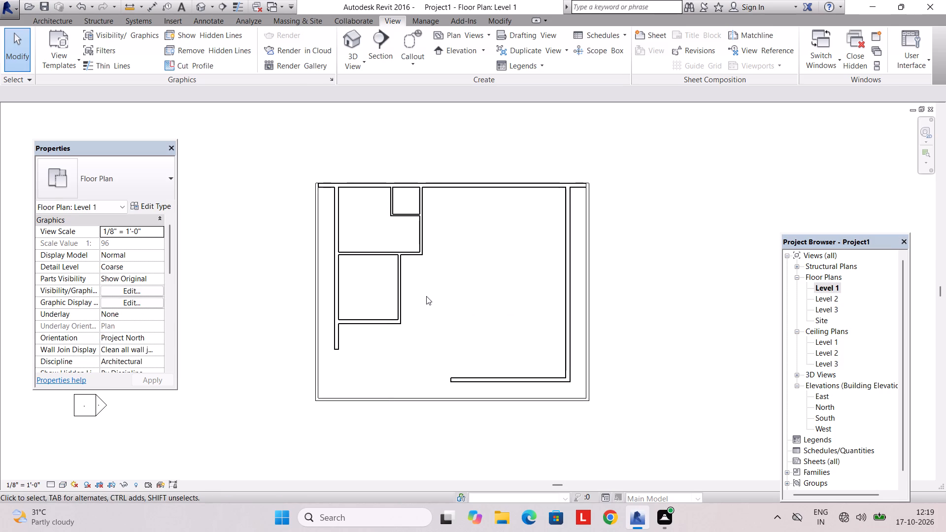
scroll(437, 218, "up", 1)
middle_click_drag(437, 218, 413, 318)
scroll(413, 313, "up", 2)
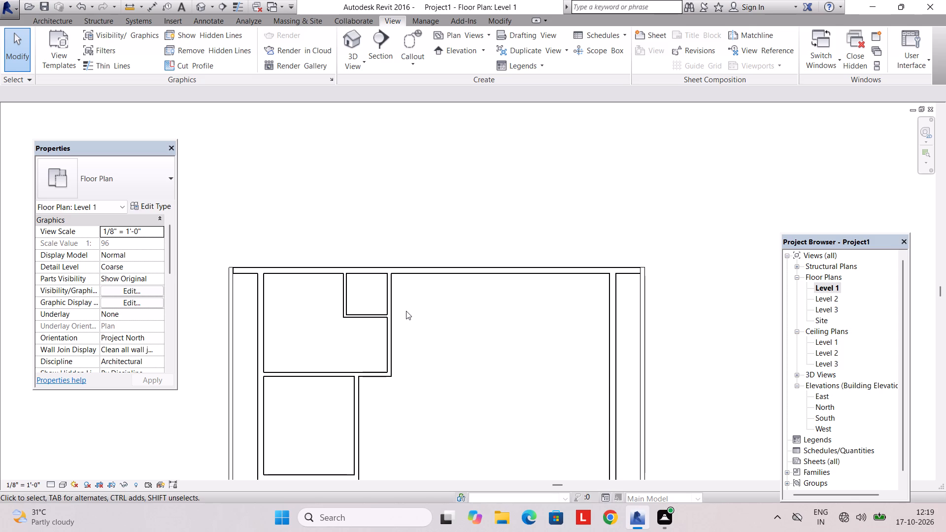
scroll(396, 374, "down", 1)
middle_click_drag(420, 363, 391, 317)
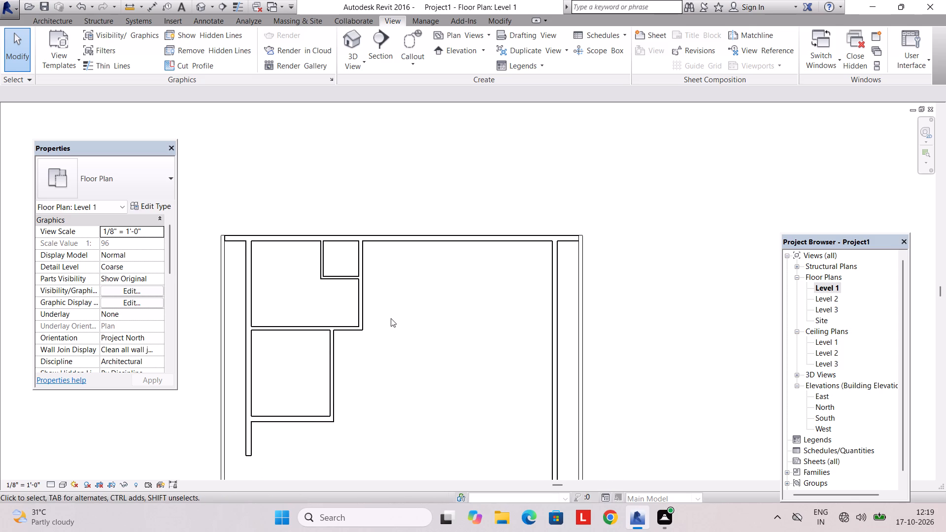
scroll(391, 318, "up", 1)
middle_click_drag(390, 321, 382, 368)
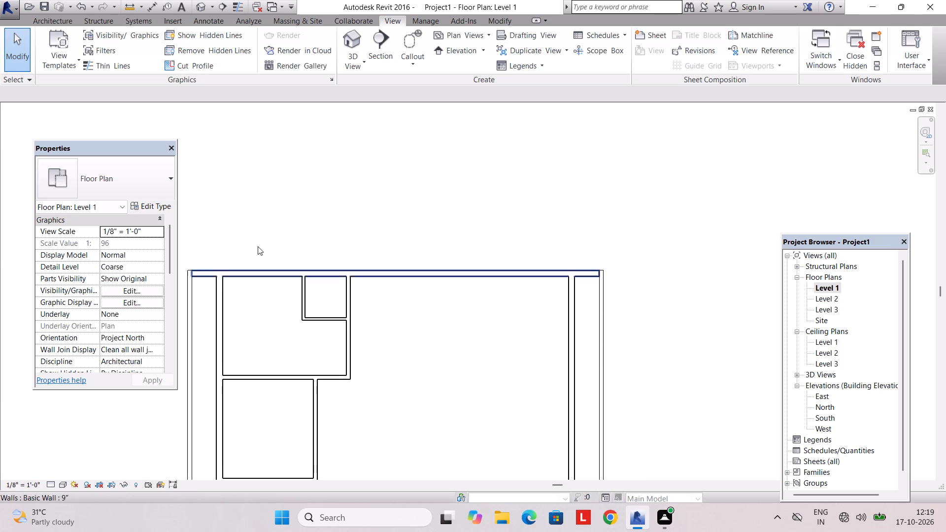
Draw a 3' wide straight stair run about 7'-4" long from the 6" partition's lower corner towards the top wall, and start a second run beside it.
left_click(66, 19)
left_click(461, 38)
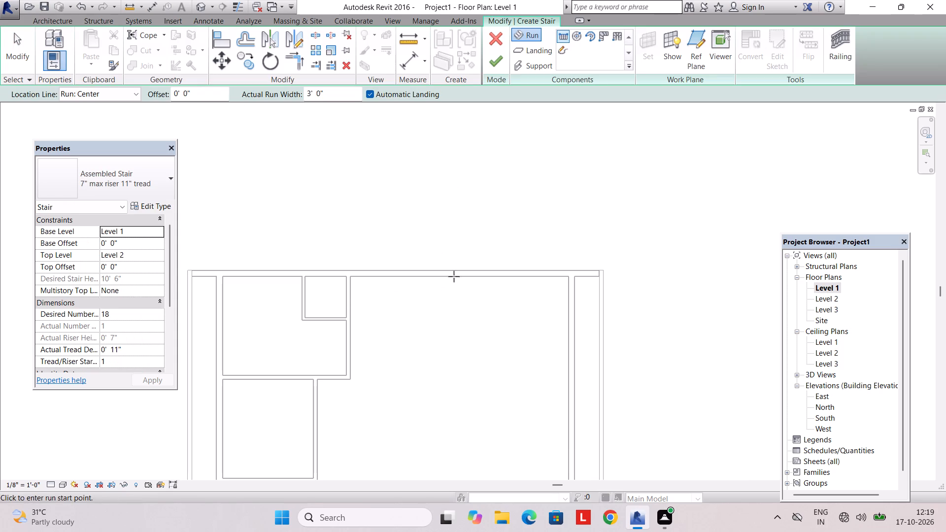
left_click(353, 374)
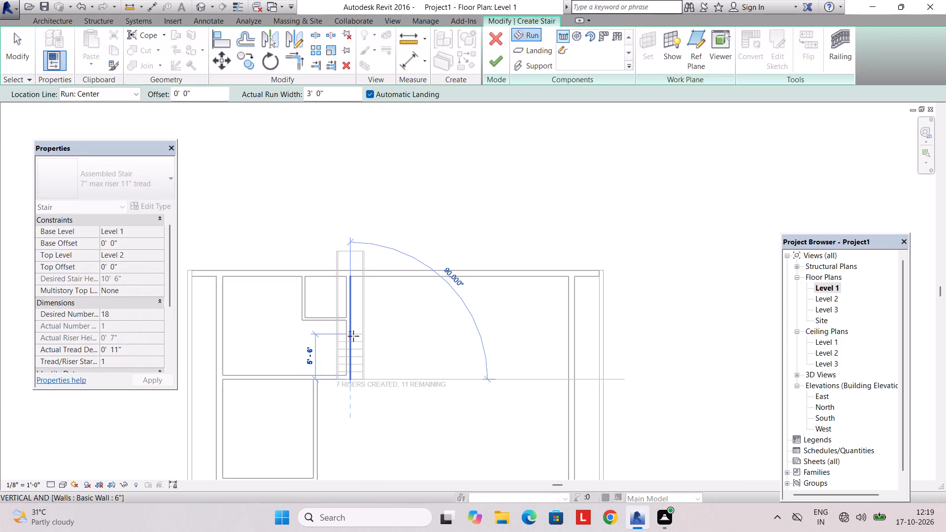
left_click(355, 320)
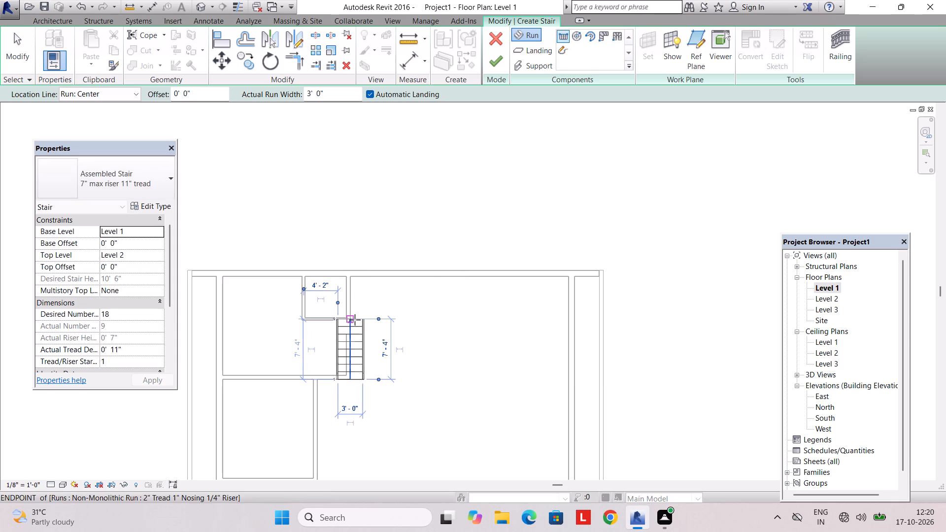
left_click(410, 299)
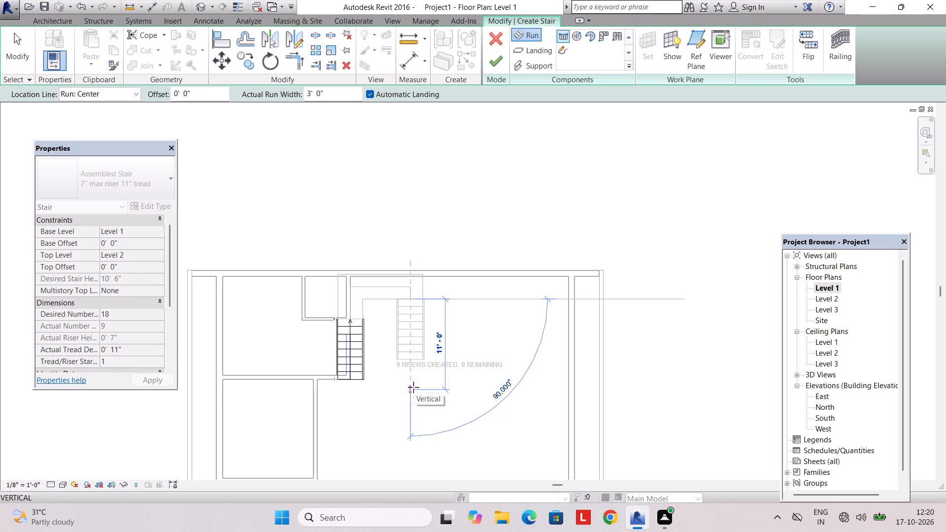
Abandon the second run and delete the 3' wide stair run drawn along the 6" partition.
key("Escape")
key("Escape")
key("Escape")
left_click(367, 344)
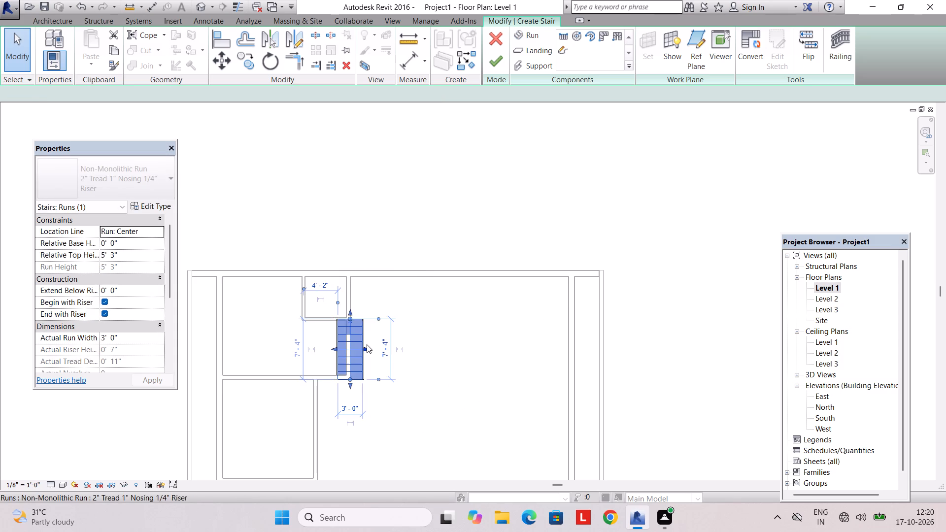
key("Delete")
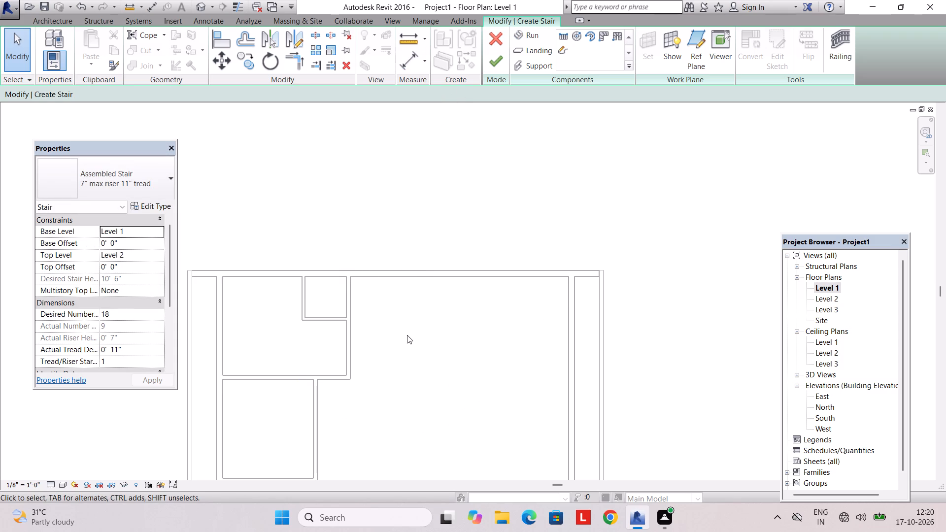
Draw a U-shaped stair beside the 6" partition: two parallel 3' wide runs of 9 risers each, joined by an automatic landing.
left_click(383, 374)
left_click(561, 40)
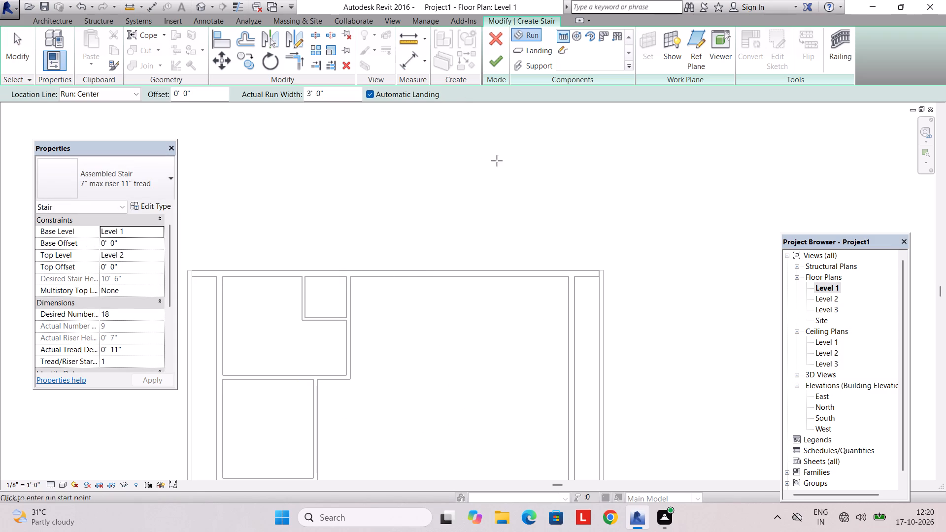
left_click(380, 372)
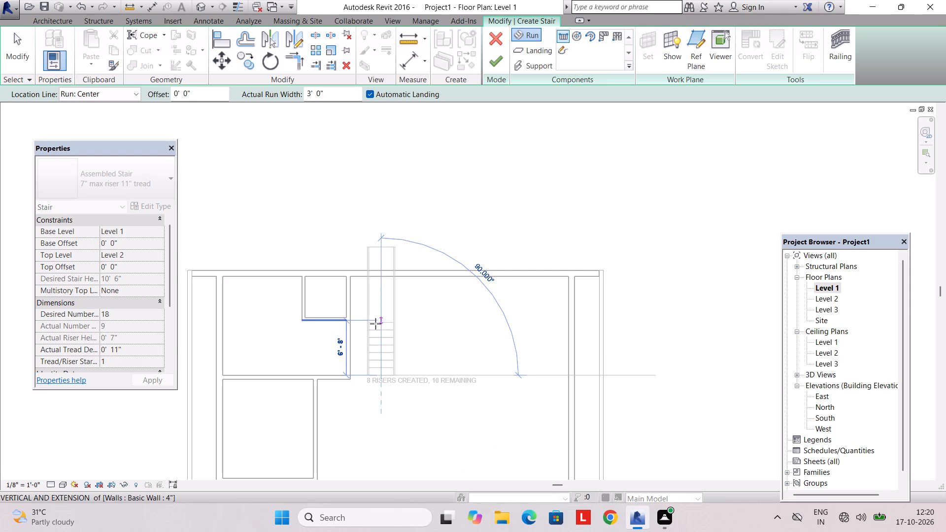
left_click(375, 317)
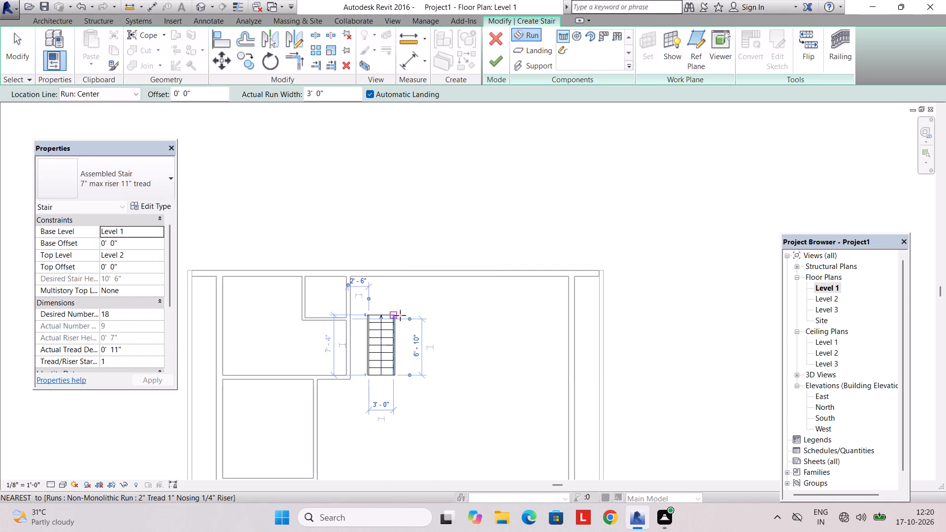
left_click(417, 315)
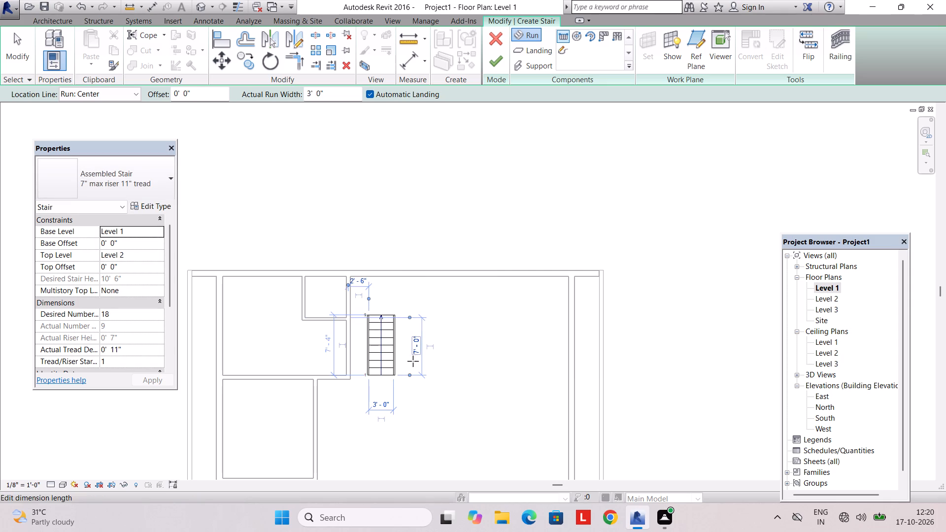
left_click(427, 307)
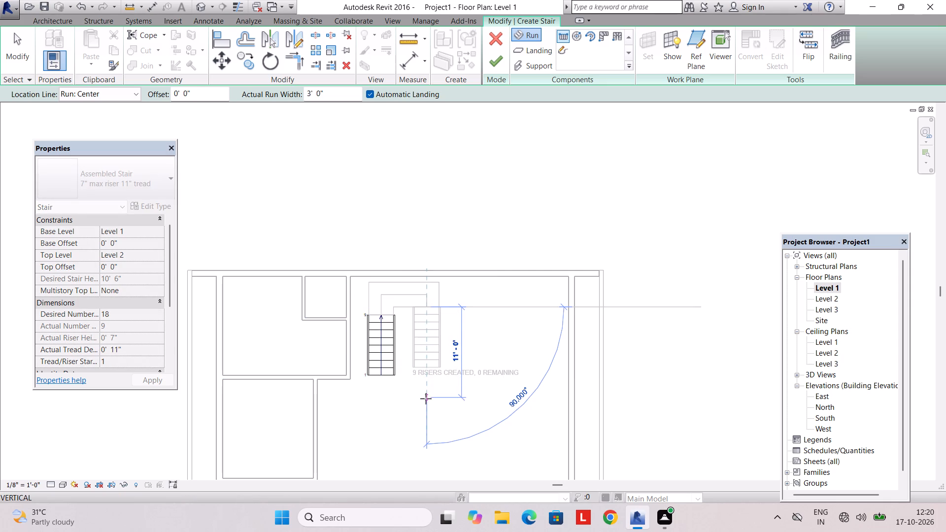
scroll(426, 406, "up", 4)
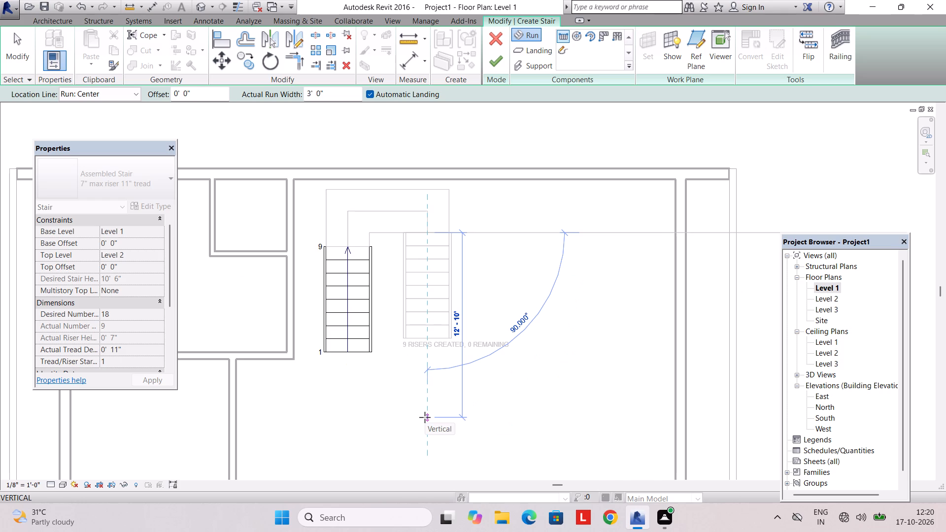
left_click(425, 417)
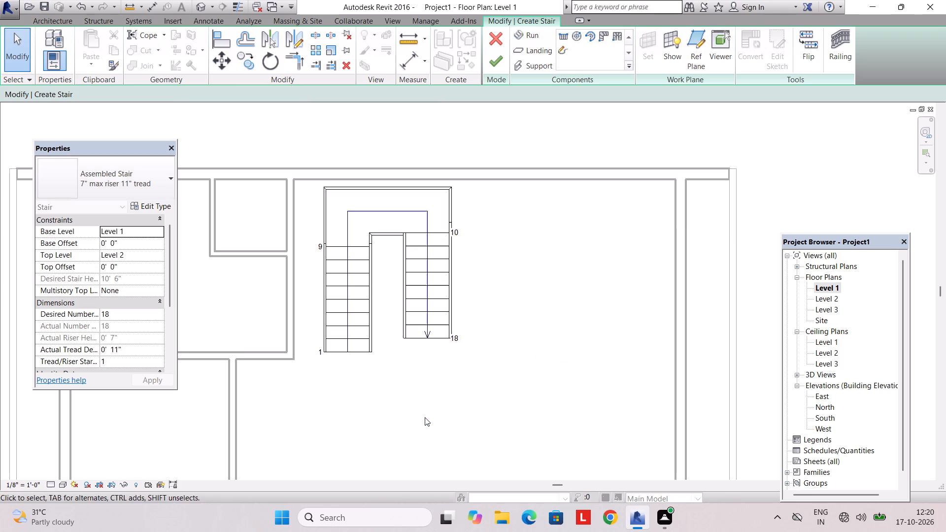
Nudge the stair landing slightly down, away from the top wall.
scroll(400, 251, "up", 1)
left_click(377, 185)
key("Down")
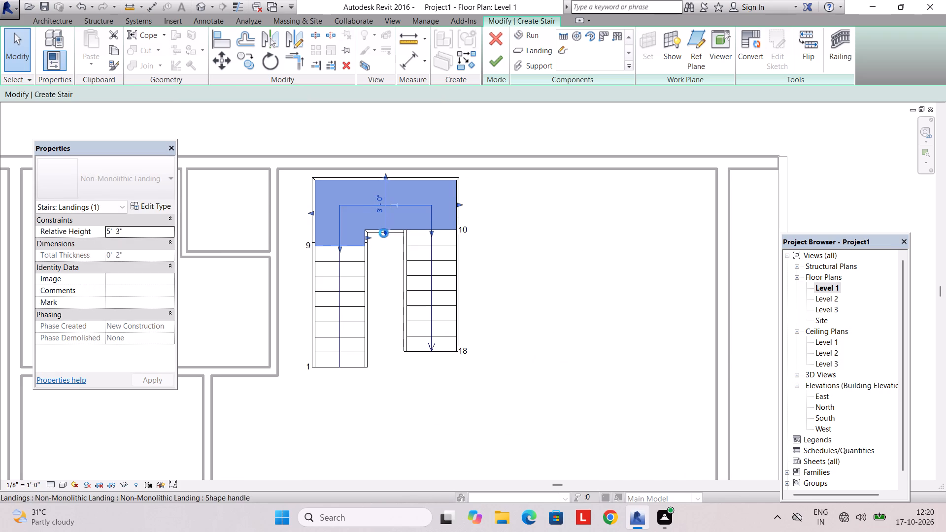
key("Down")
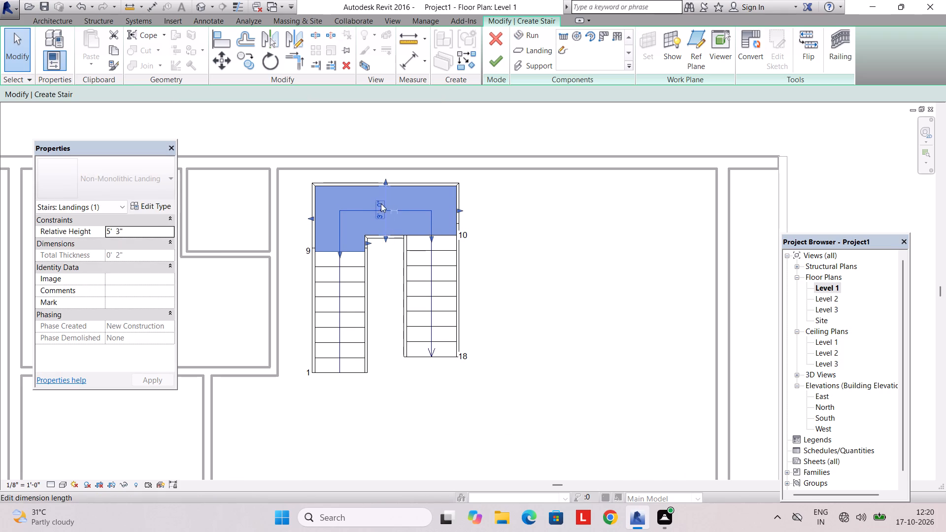
Nudge the first stair run up until its ends line up with those of the second run.
left_click(361, 292)
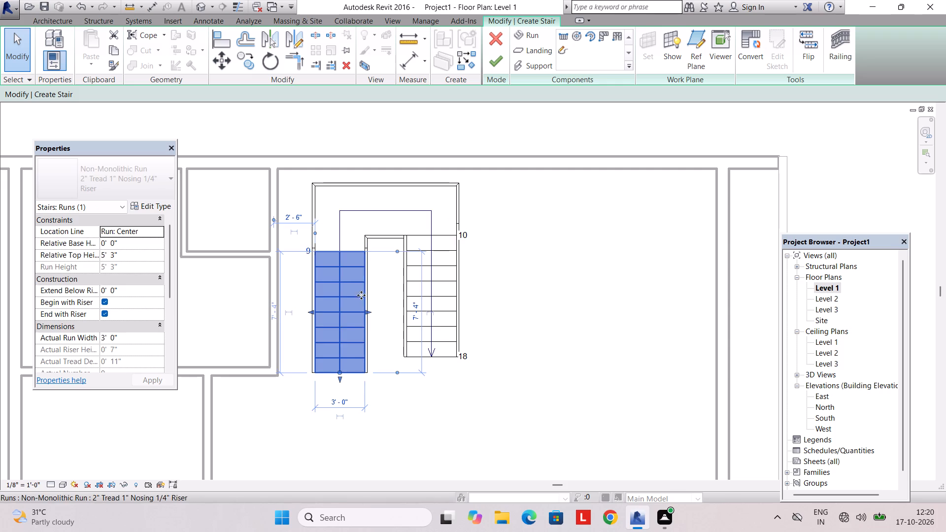
key("Up")
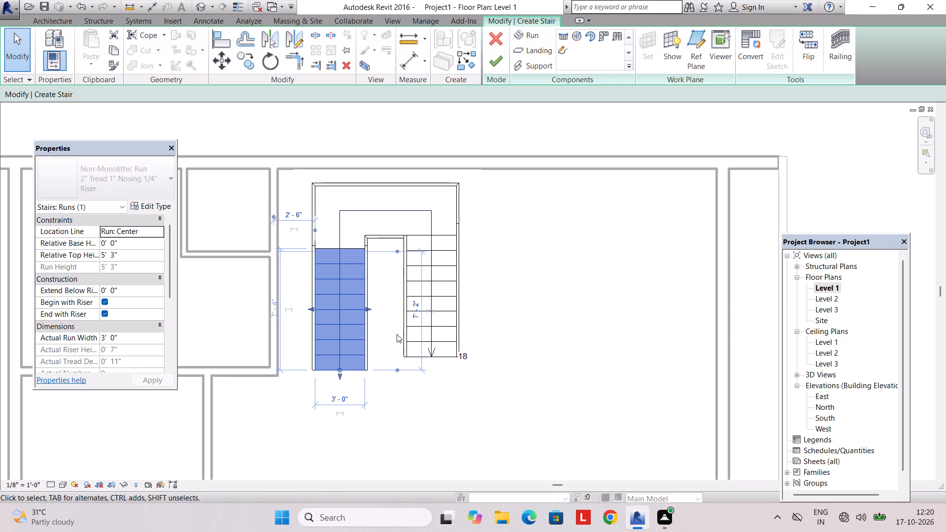
key("Up")
key("Up")
key("Up")
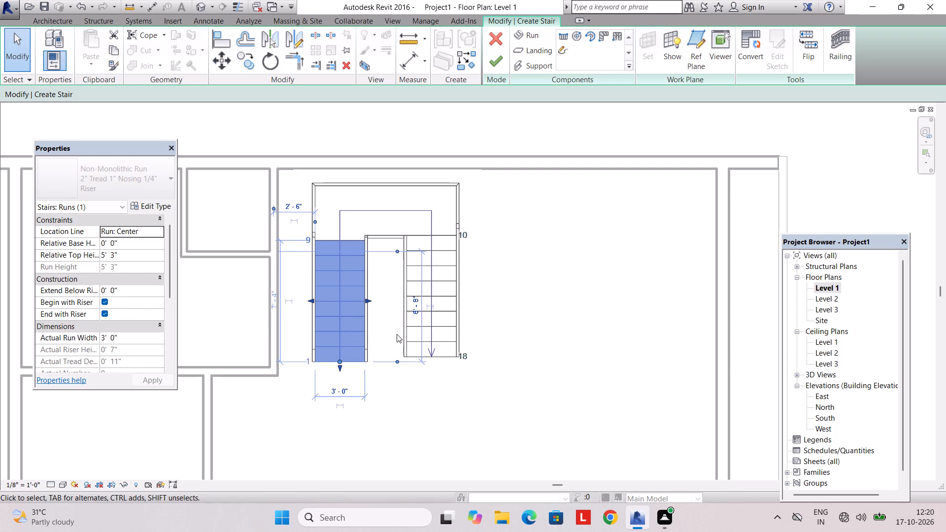
key("Up")
key("Up")
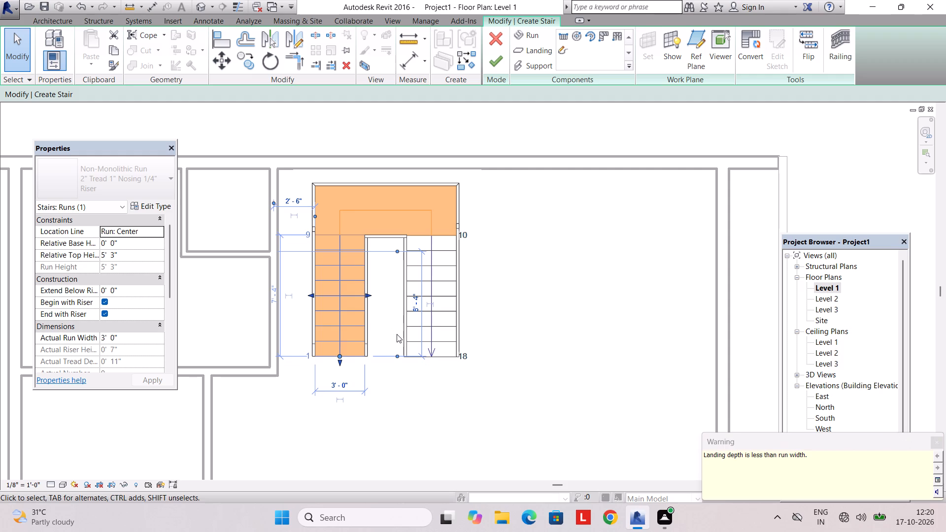
key("Down")
key("Up")
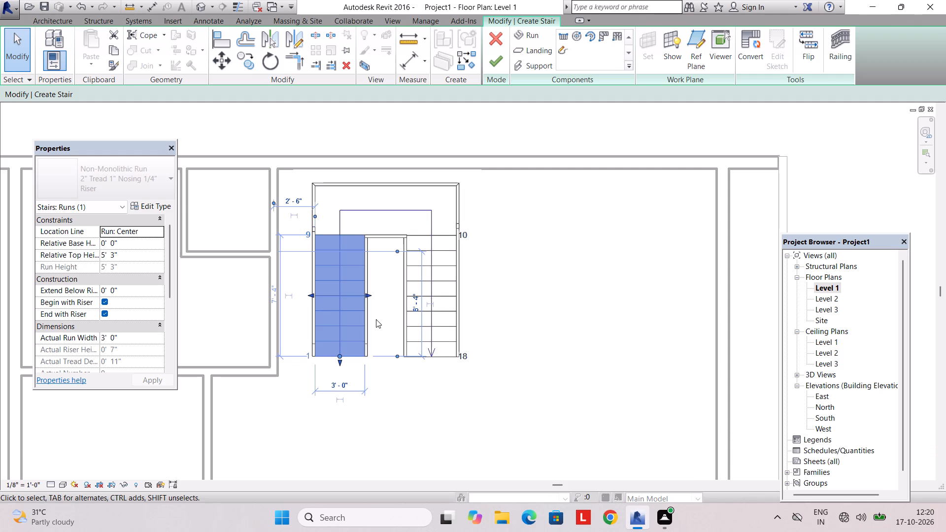
key("Escape")
Select all the stair components and nudge them left until the first run's outer stringer meets the partition.
scroll(372, 306, "up", 2)
middle_click_drag(386, 303, 356, 299)
scroll(357, 299, "down", 3)
middle_click_drag(359, 298, 355, 304)
left_click(345, 257)
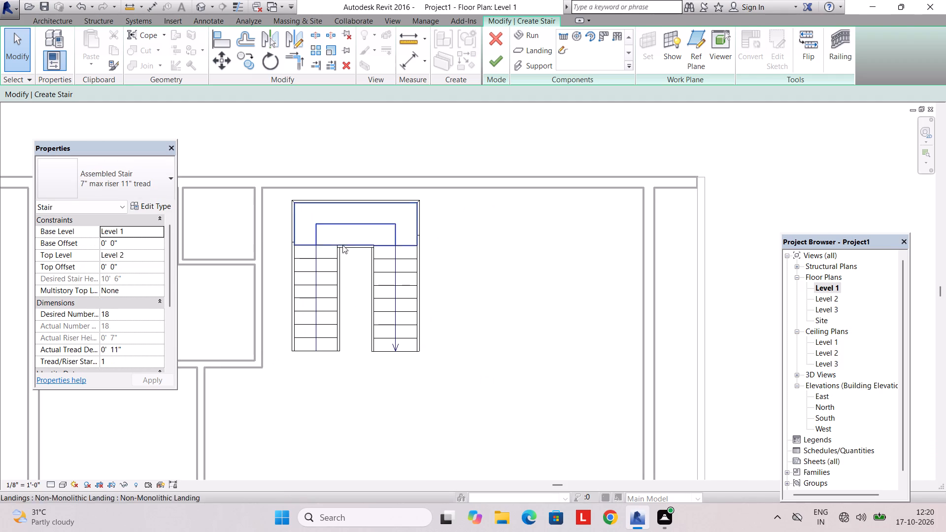
left_click(339, 207)
key("Escape")
left_click_drag(270, 194, 389, 377)
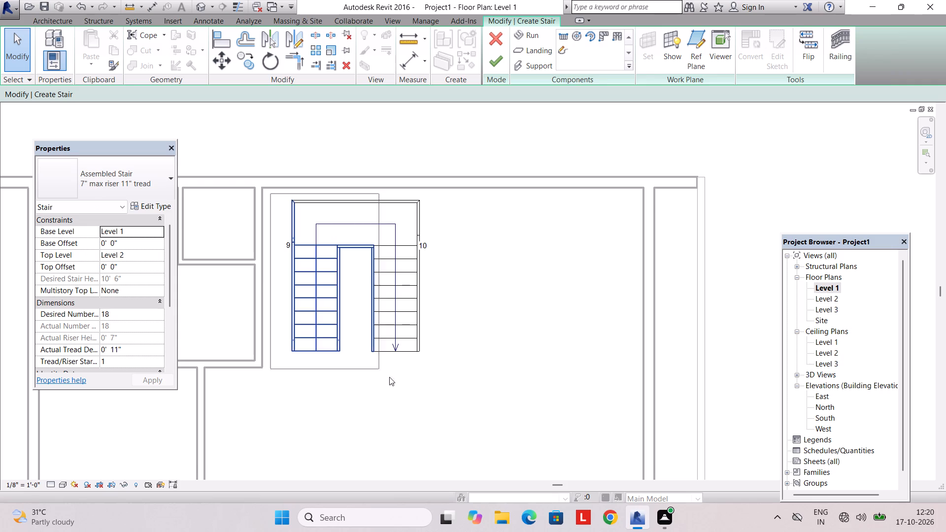
left_click_drag(389, 377, 435, 394)
key("Left")
key("Left")
key("Left")
key("Left")
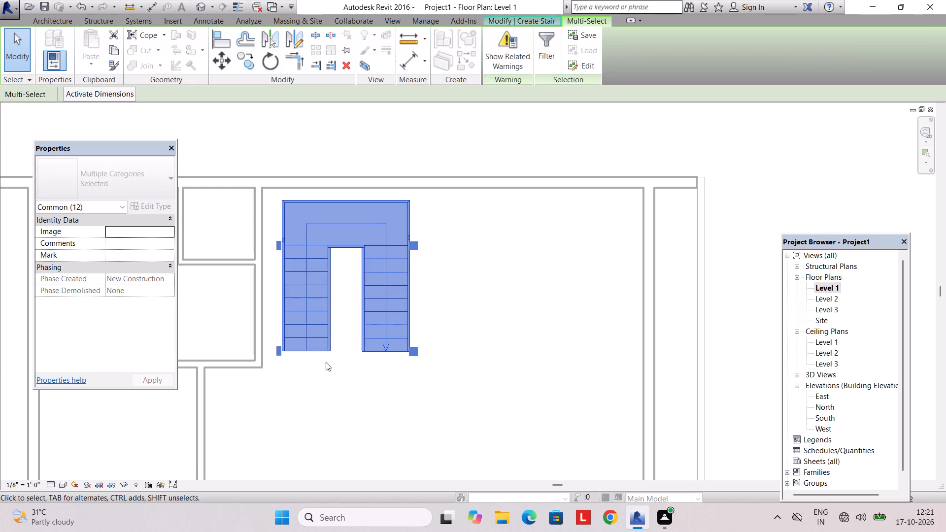
scroll(326, 362, "up", 2)
key("Left")
key("Left")
key("Left")
key("Left")
scroll(322, 351, "up", 3)
middle_click_drag(322, 354, 366, 440)
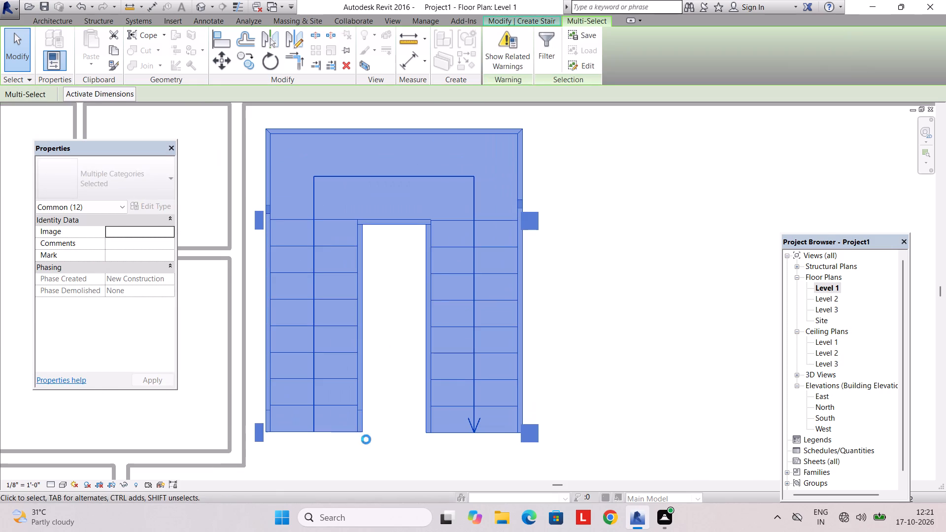
key("Left")
key("Left")
key("Left")
key("Left")
key("Left")
key("Left")
key("Left")
key("Left")
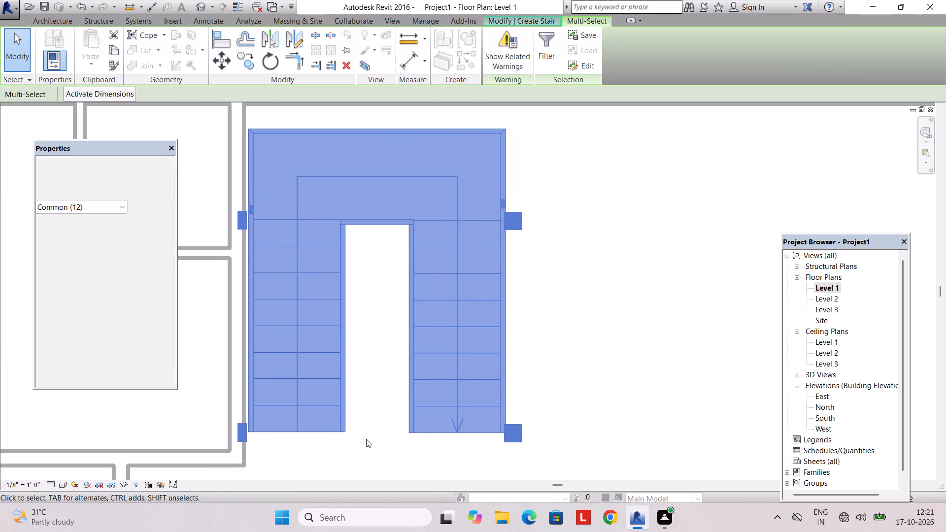
Nudge the selected stair components up until the landing meets the top wall.
key("Up")
key("Up")
key("Up")
key("Up")
middle_click(366, 439)
key("Up")
key("Up")
key("Up")
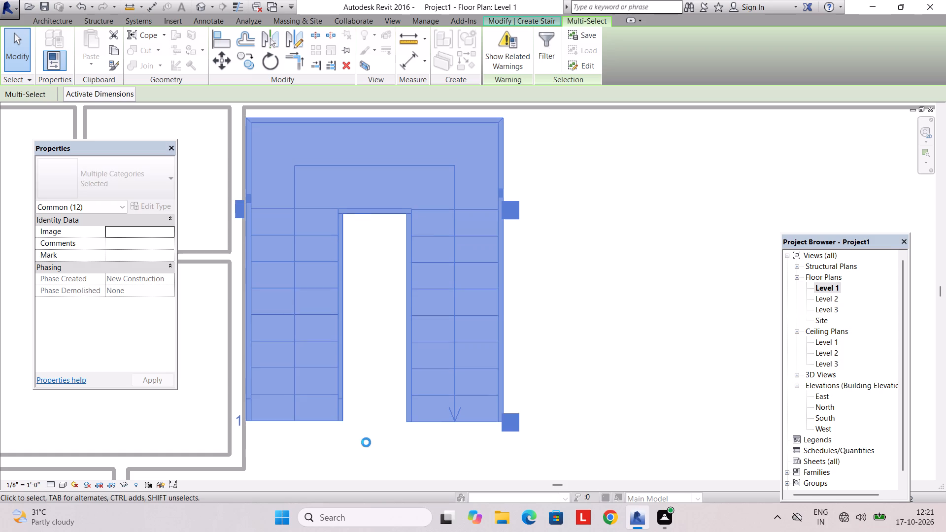
key("Up")
key("Up")
key("Up")
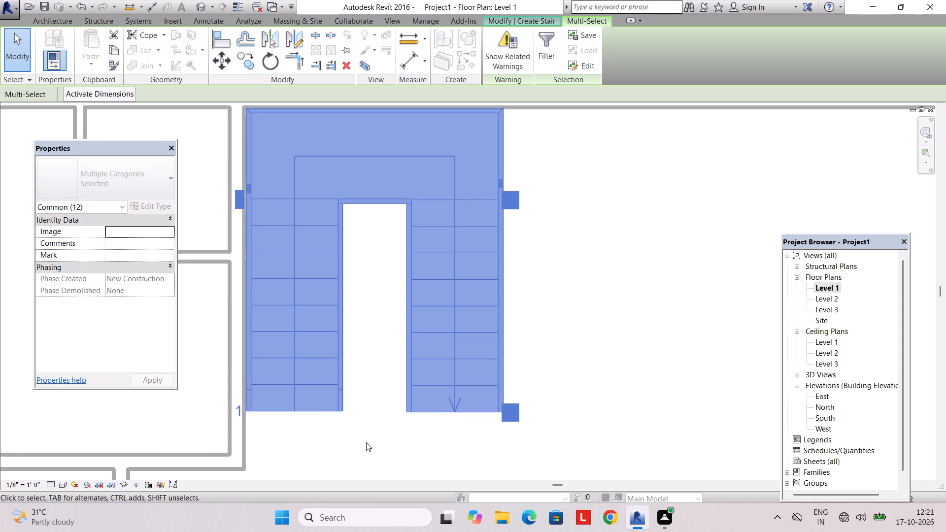
Fine-tune the whole stair's position in the corner between the partition and the top wall with small nudges.
scroll(366, 442, "up", 3)
middle_click_drag(358, 413, 361, 466)
scroll(392, 276, "down", 4)
middle_click_drag(392, 274, 386, 356)
scroll(397, 271, "up", 3)
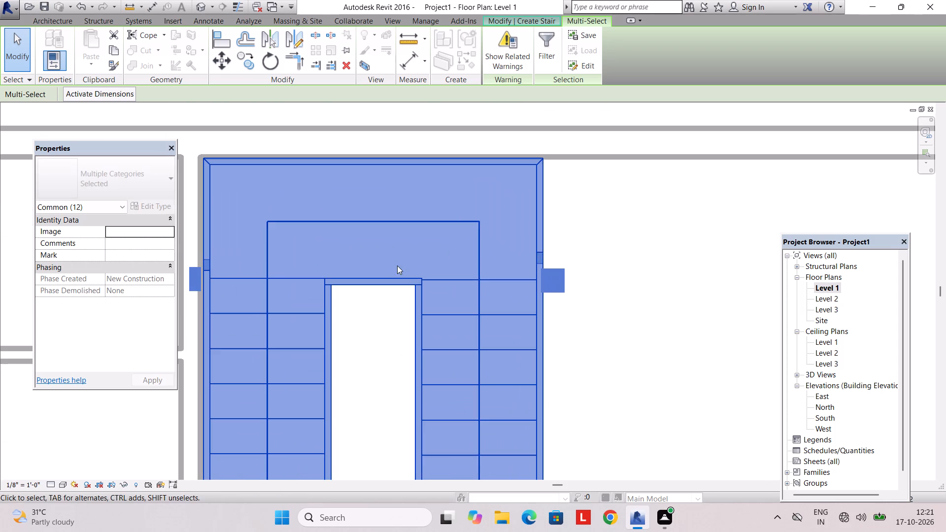
key("Down")
key("Up")
key("Right")
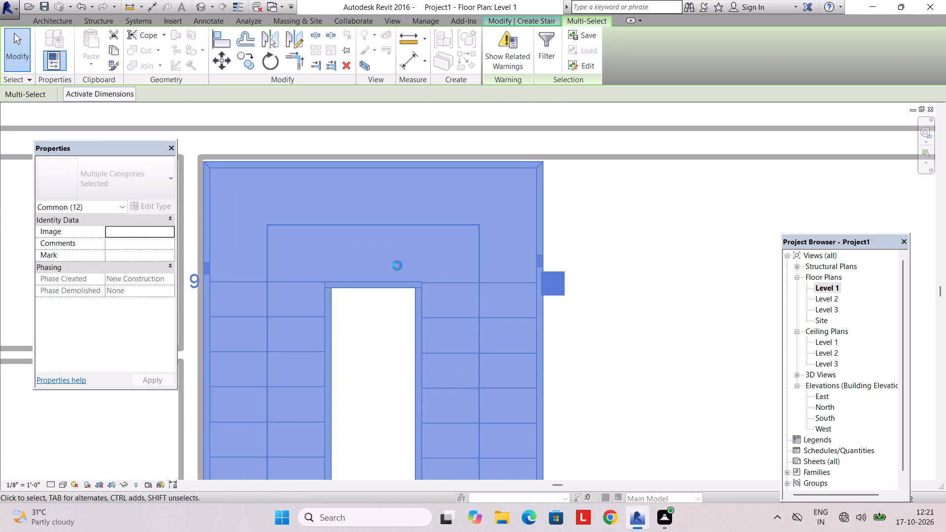
key("Down")
key("Left")
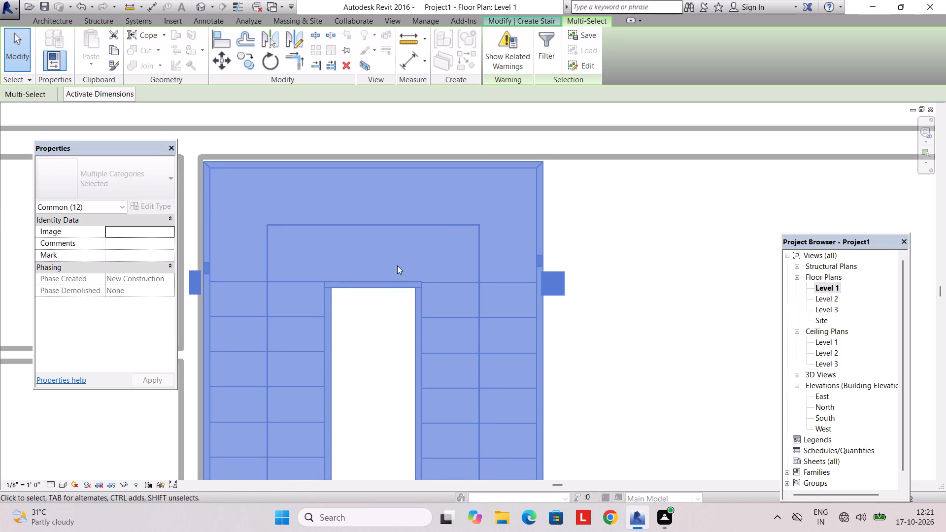
scroll(394, 266, "up", 1)
middle_click_drag(386, 294, 445, 254)
key("Right")
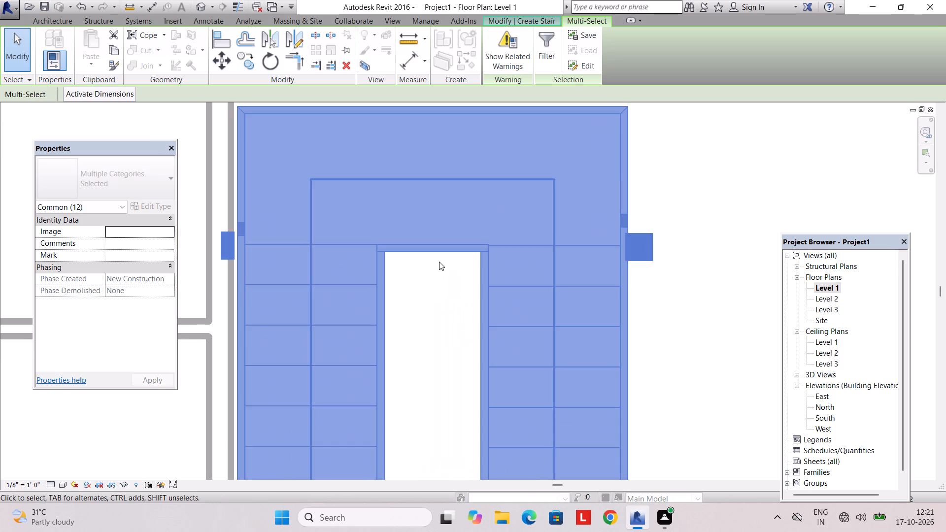
middle_click_drag(431, 272, 419, 326)
key("Escape")
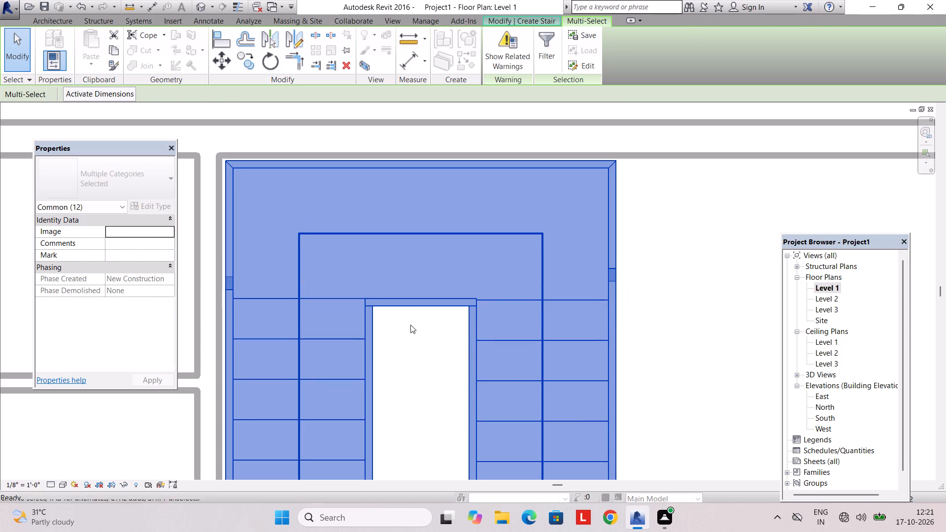
key("Escape")
Select the three inner stringers around the stair's central gap and inspect their type properties.
scroll(412, 198, "down", 3)
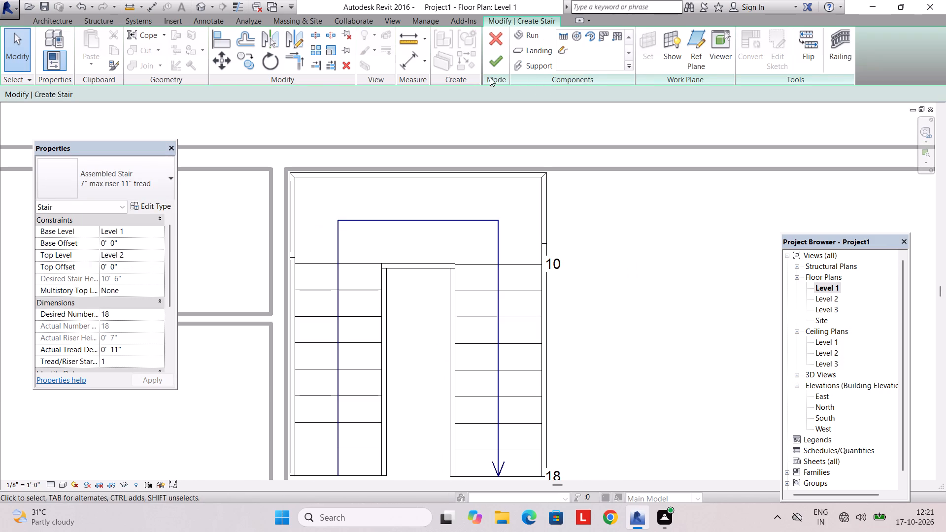
left_click(546, 215)
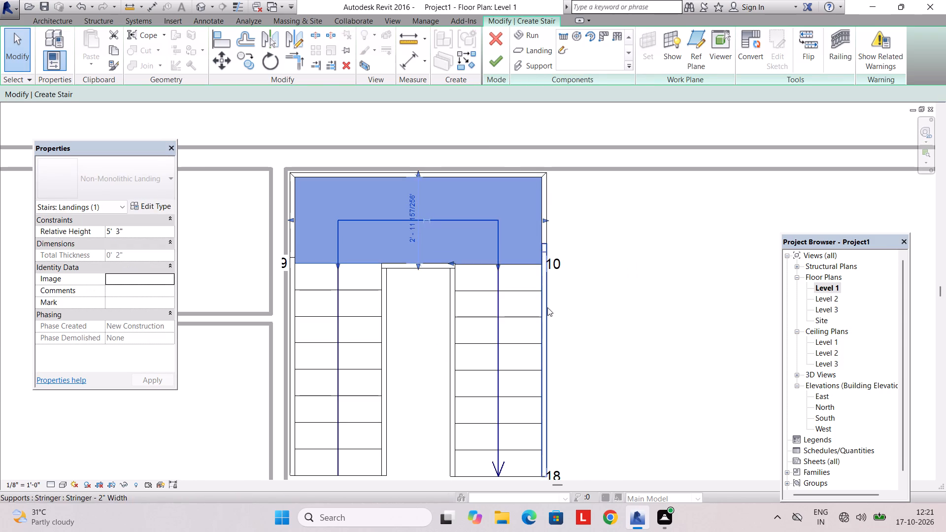
key("Escape")
left_click(547, 313)
key("Escape")
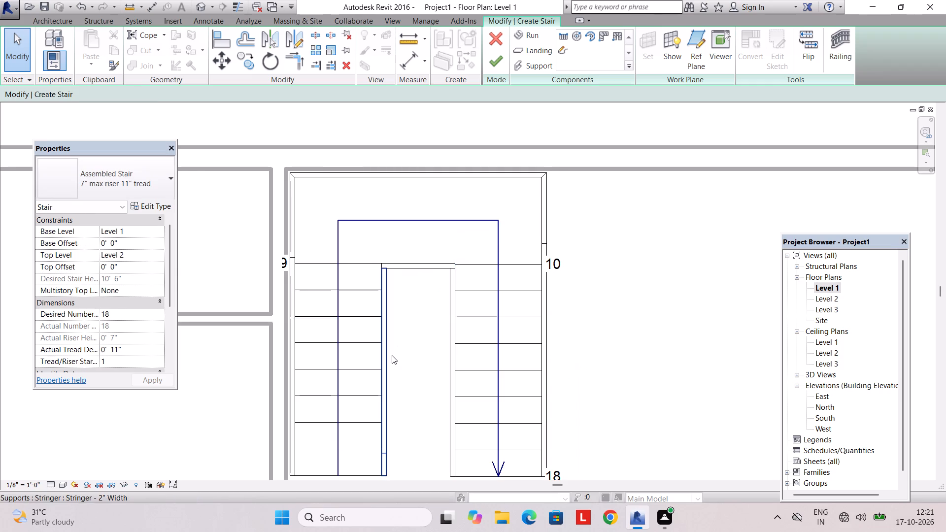
left_click(392, 355)
left_click(446, 324, "ctrl")
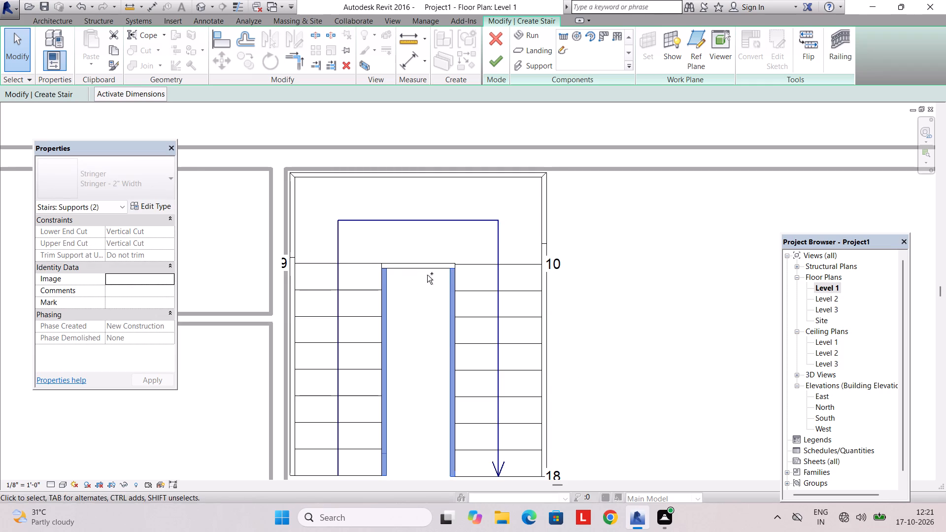
left_click(427, 271, "ctrl")
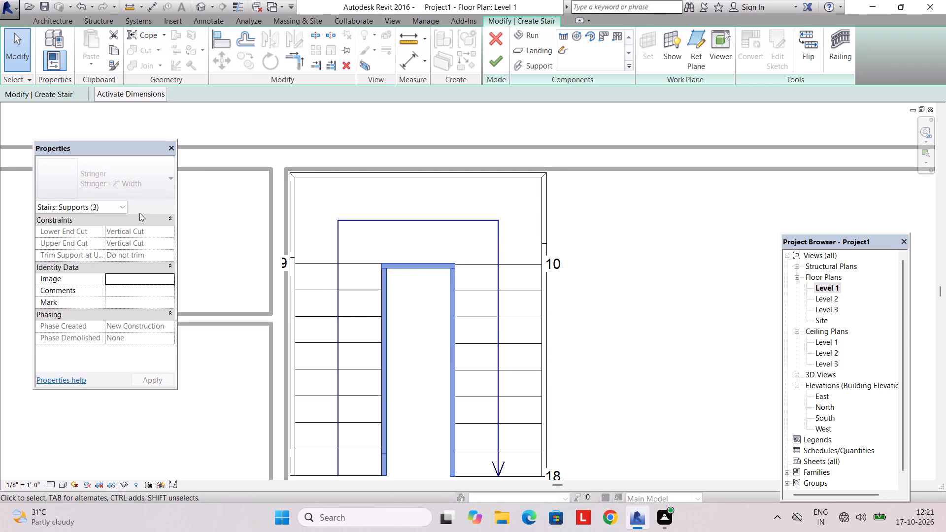
left_click(145, 202)
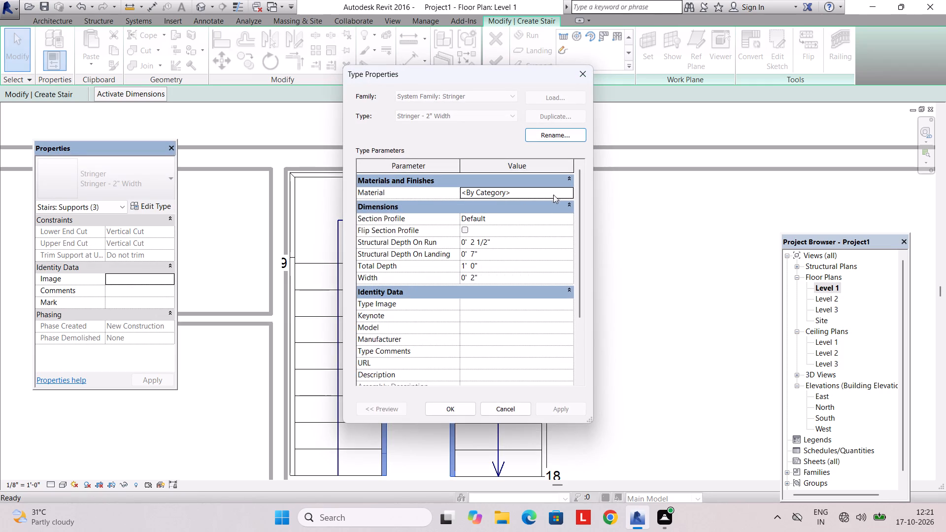
left_click(491, 119)
left_click(497, 93)
left_click(495, 130)
left_click(500, 110)
key("Escape")
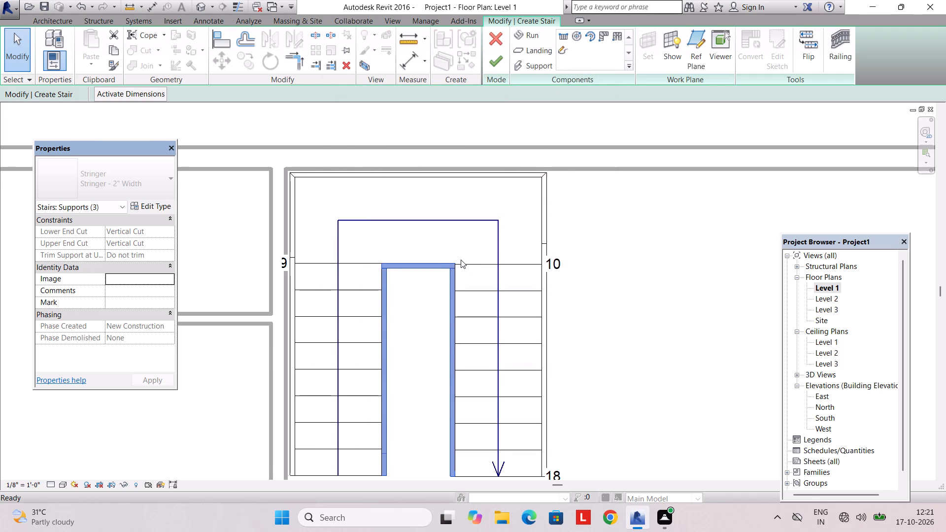
Select the three outer stringers around the stair landing and inspect their type properties.
scroll(461, 260, "down", 2)
middle_click_drag(405, 308, 433, 281)
scroll(347, 275, "up", 2)
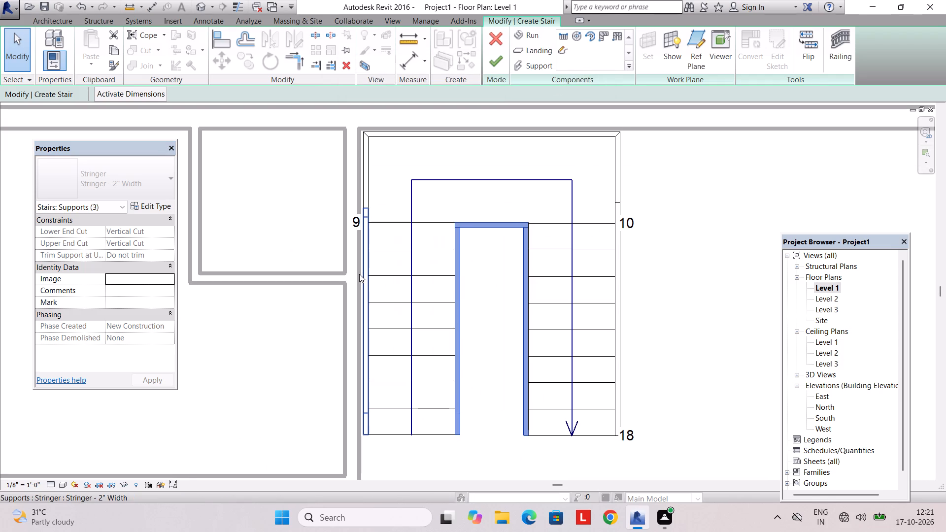
left_click(359, 274, "ctrl")
left_click(365, 185, "ctrl")
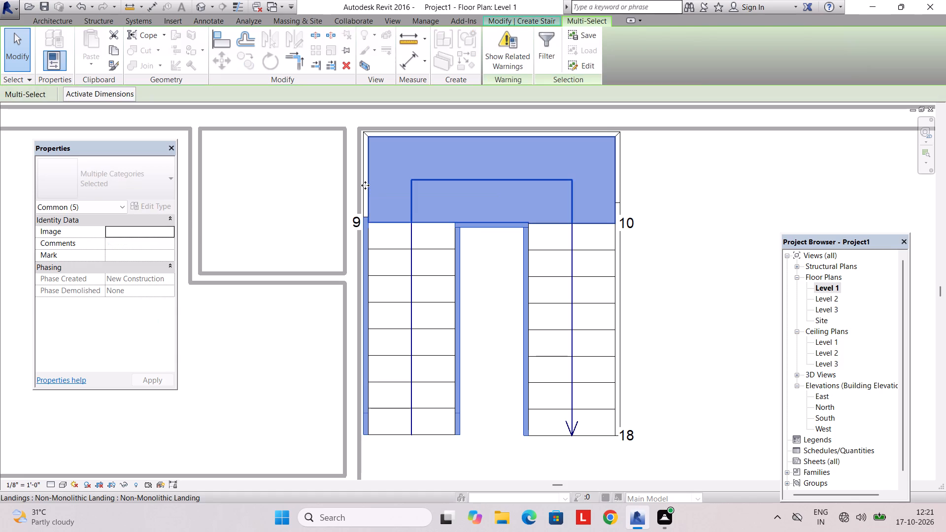
key("Escape")
left_click(360, 188, "ctrl")
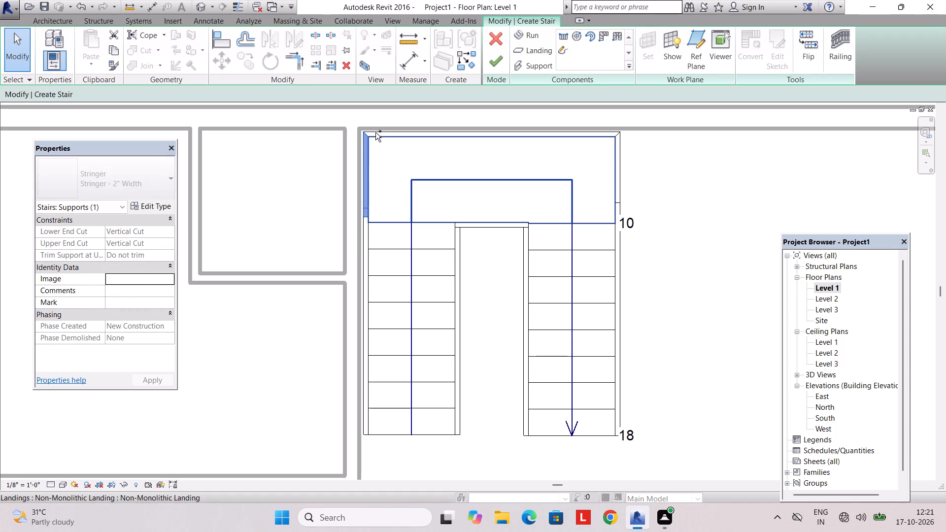
left_click(376, 130, "ctrl")
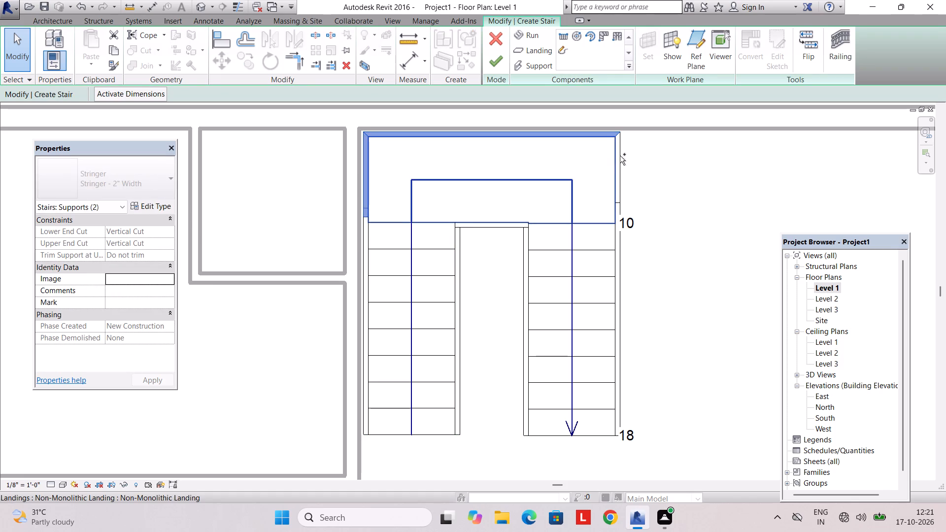
left_click(622, 136, "ctrl")
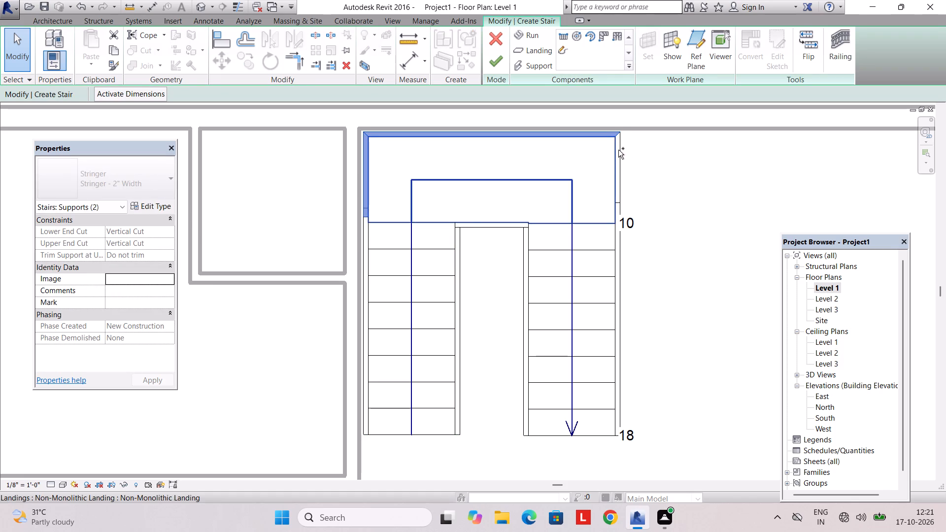
left_click(623, 154, "ctrl")
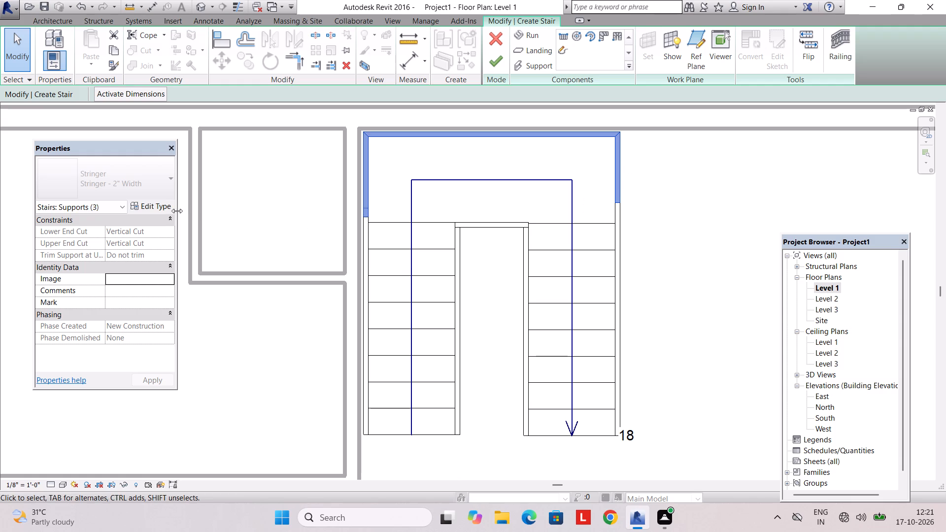
left_click(169, 208)
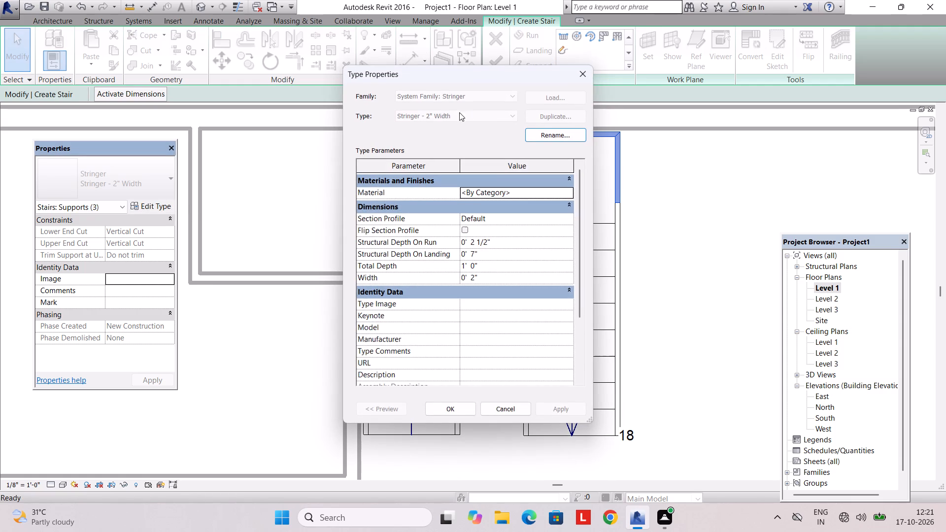
left_click(467, 110)
key("Escape")
Delete the first run's outer stringer alongside the partition.
scroll(519, 257, "down", 2)
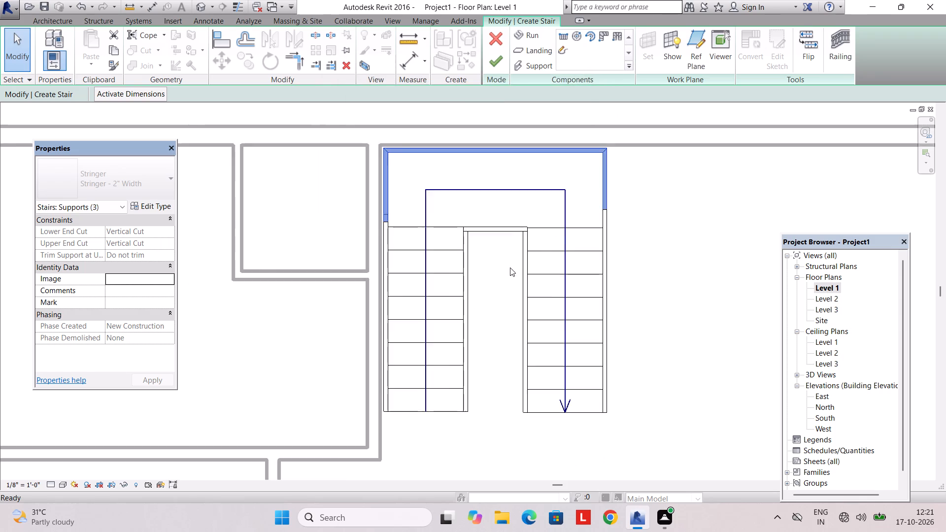
scroll(510, 267, "down", 1)
middle_click_drag(508, 268, 486, 240)
scroll(412, 267, "up", 4)
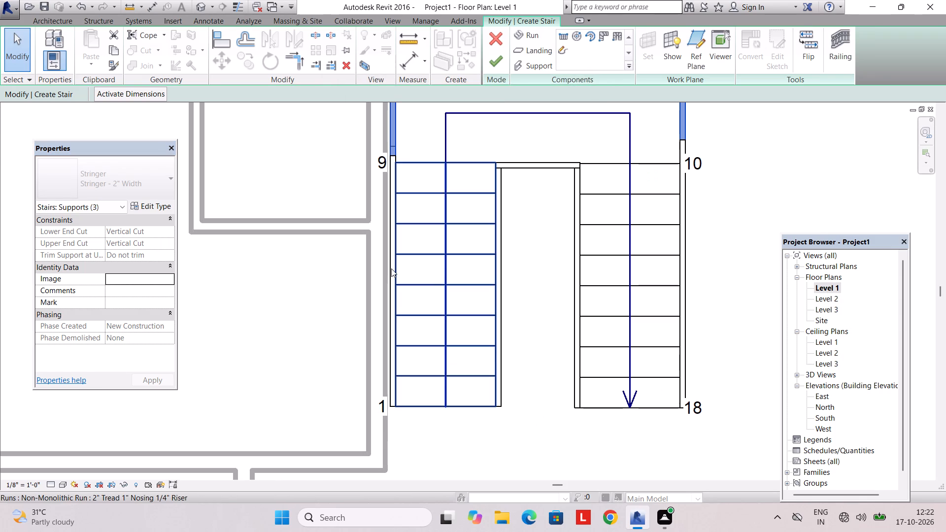
left_click(386, 268)
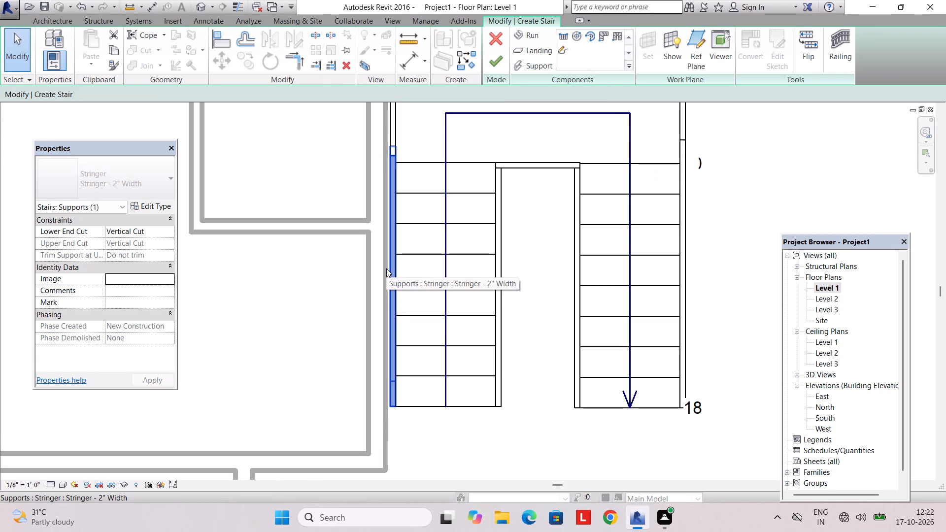
key("Delete")
Delete the three outer stringers around the landing and the second run's outer stringer.
middle_click_drag(396, 104, 412, 212)
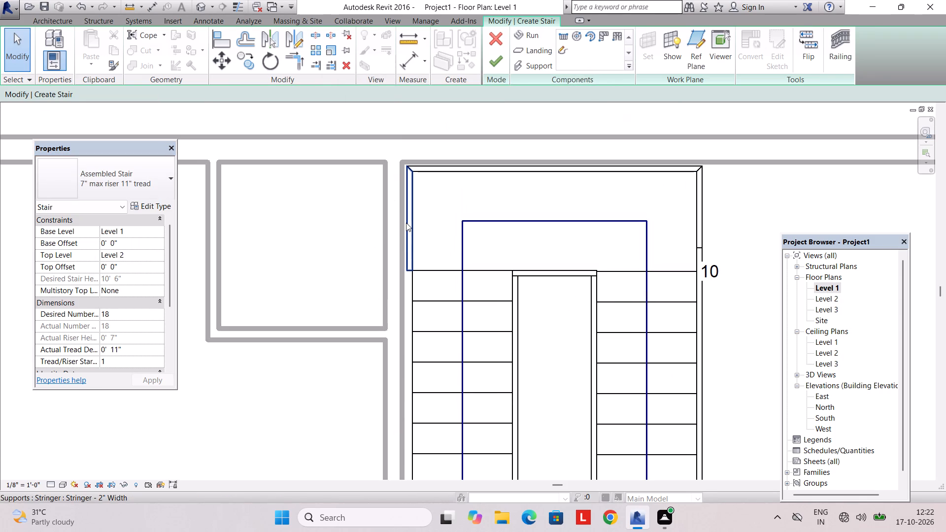
left_click(406, 223)
key("Delete")
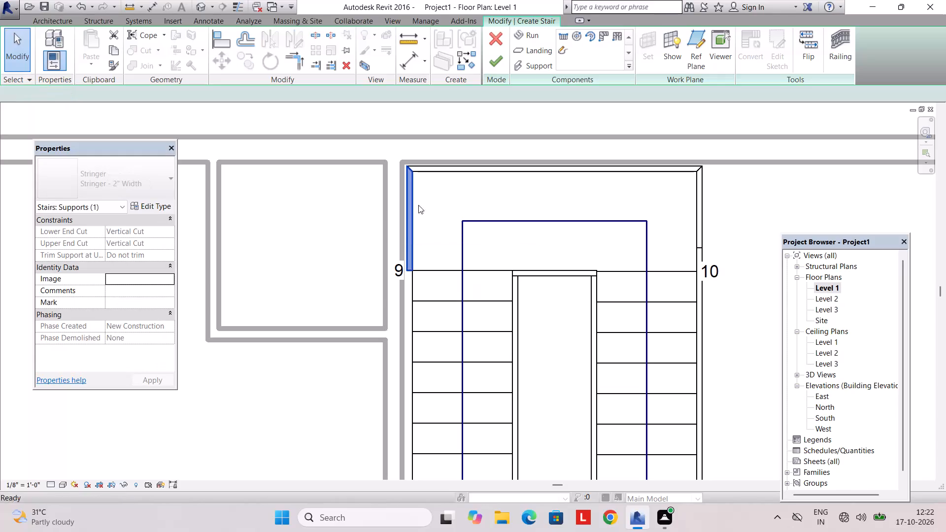
left_click(449, 166)
key("Delete")
middle_click_drag(621, 207, 573, 201)
left_click(657, 204)
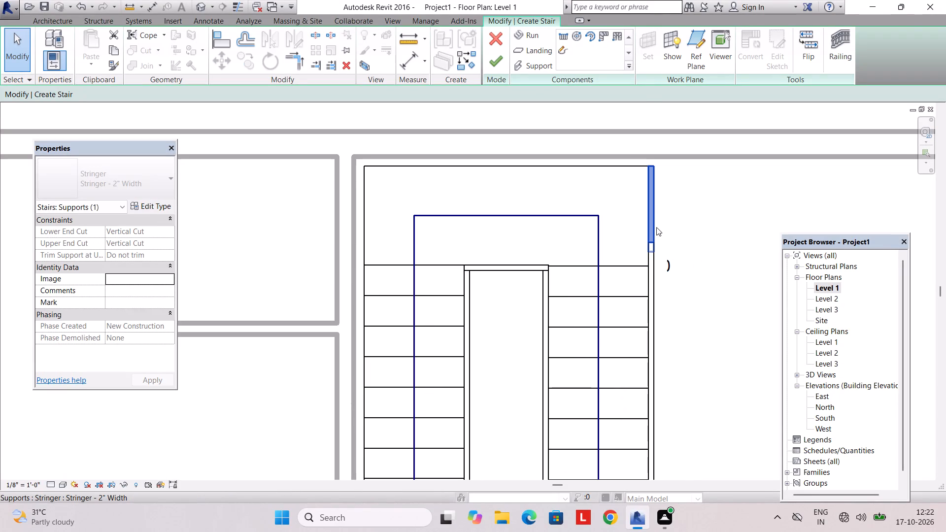
key("Delete")
middle_click_drag(663, 269, 650, 229)
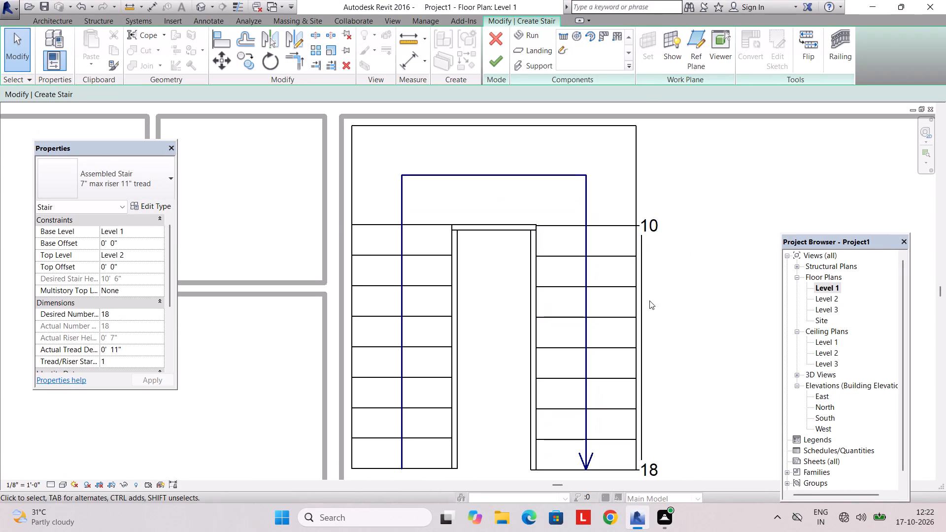
left_click(646, 311)
key("Delete")
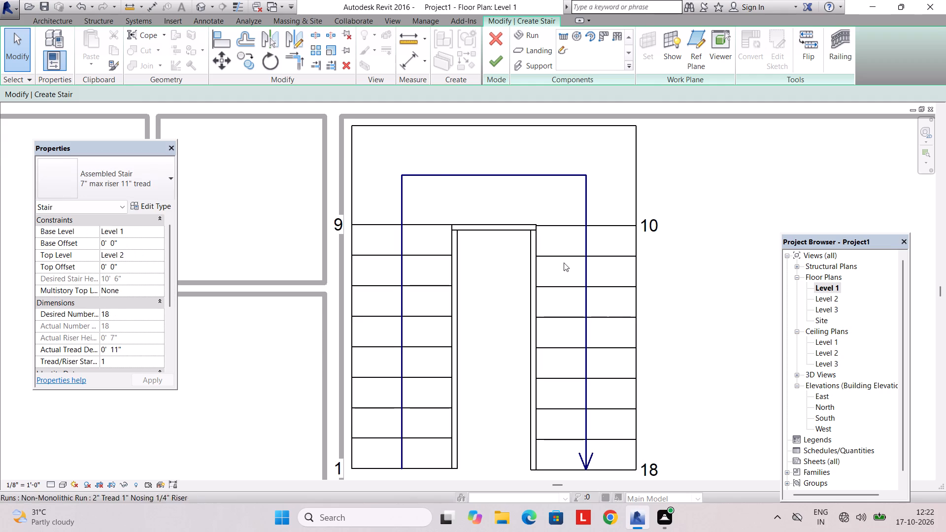
Nudge the landing with its connected runs left and up into the corner between the partition and the top wall.
left_click(360, 127)
key("Left")
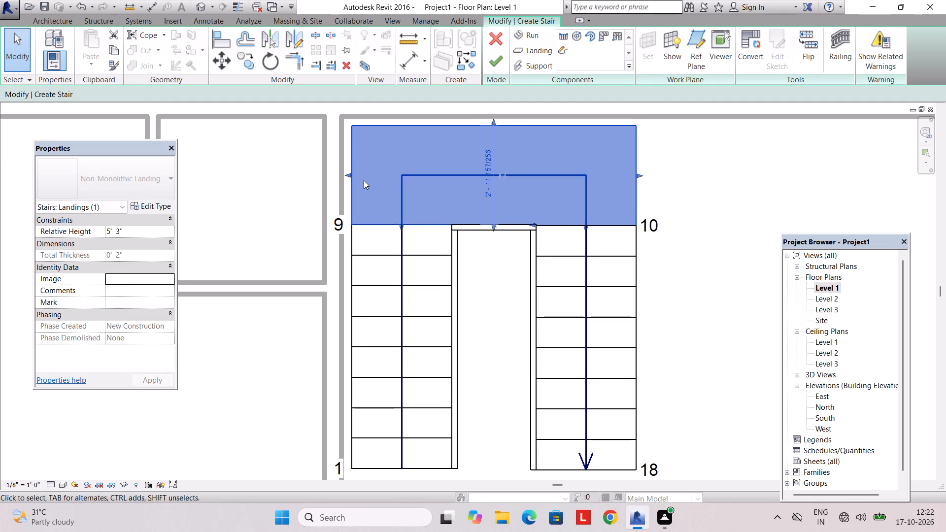
scroll(346, 176, "up", 2)
key("Left")
key("Up")
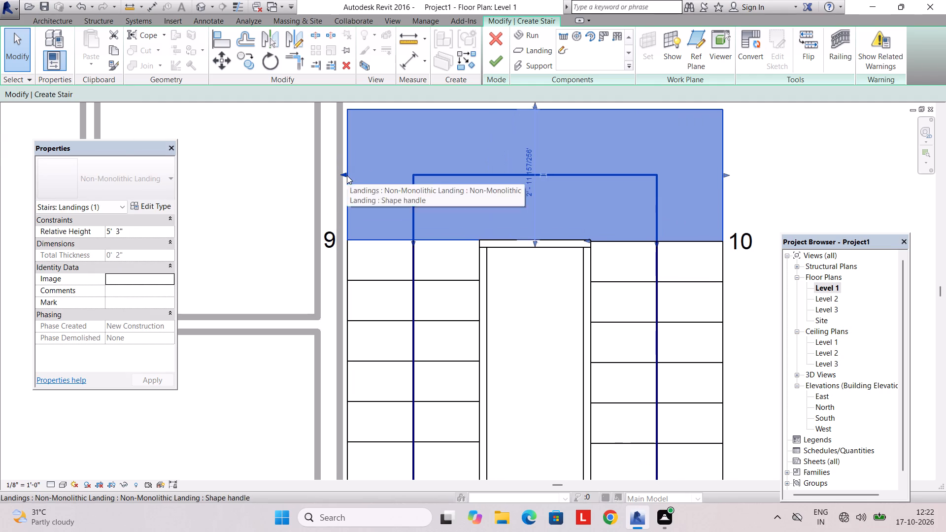
middle_click_drag(347, 178, 348, 220)
key("Up")
key("Left")
key("Up")
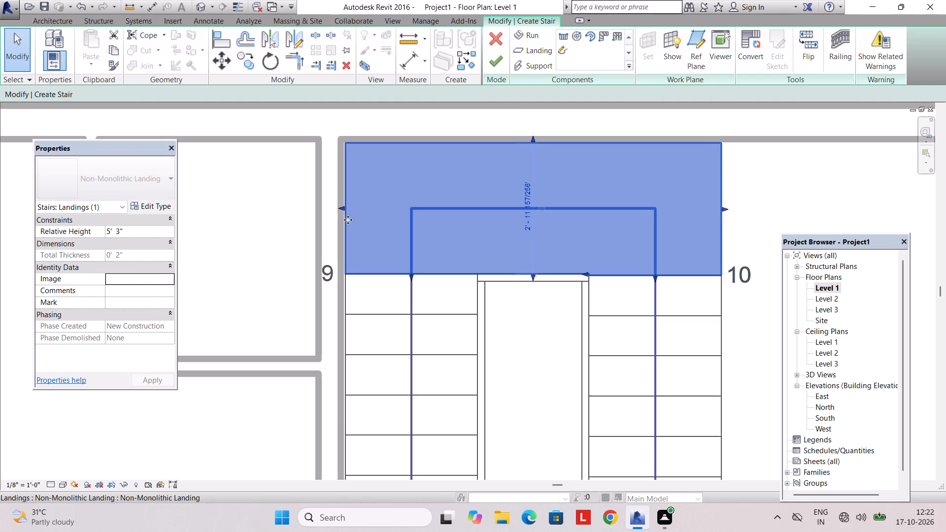
scroll(348, 220, "up", 2)
key("Down")
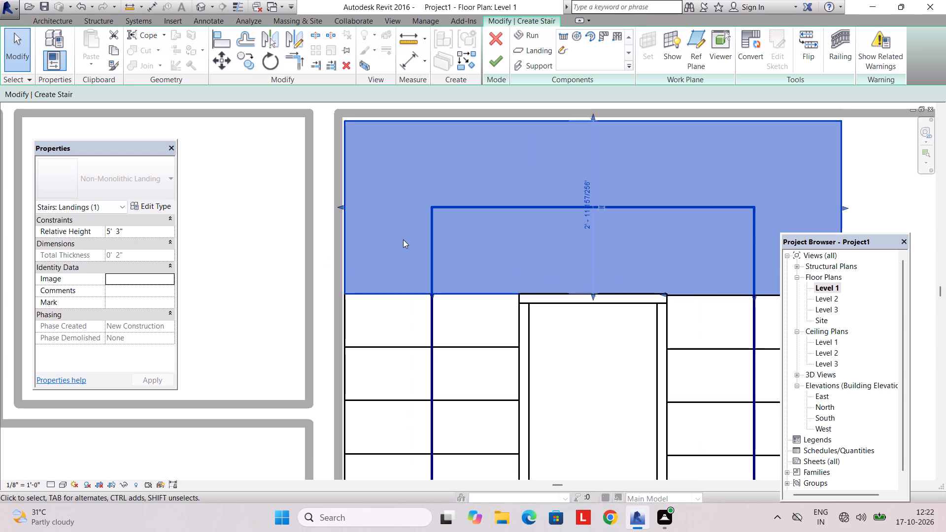
key("Escape")
Finish the stair edit, dismissing any text dialog opened by accident.
scroll(479, 89, "down", 7)
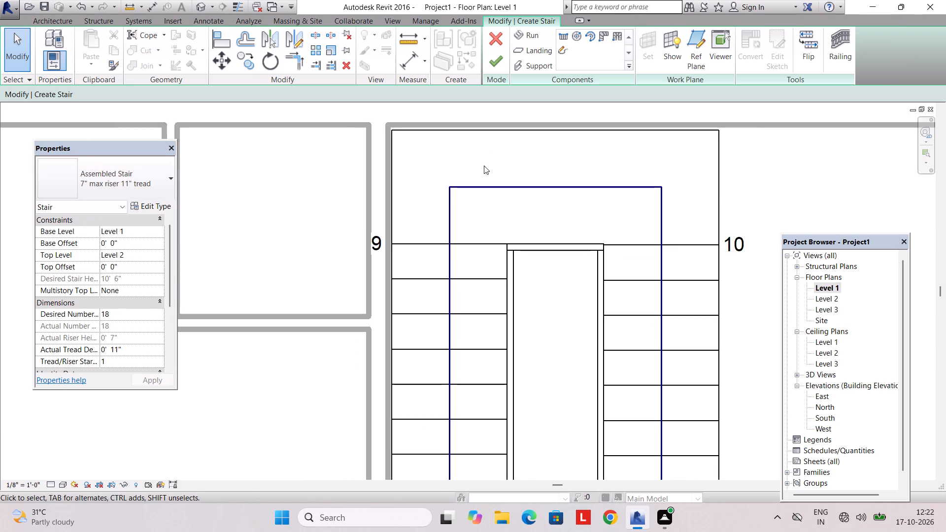
middle_click_drag(484, 166, 457, 131)
scroll(457, 132, "down", 3)
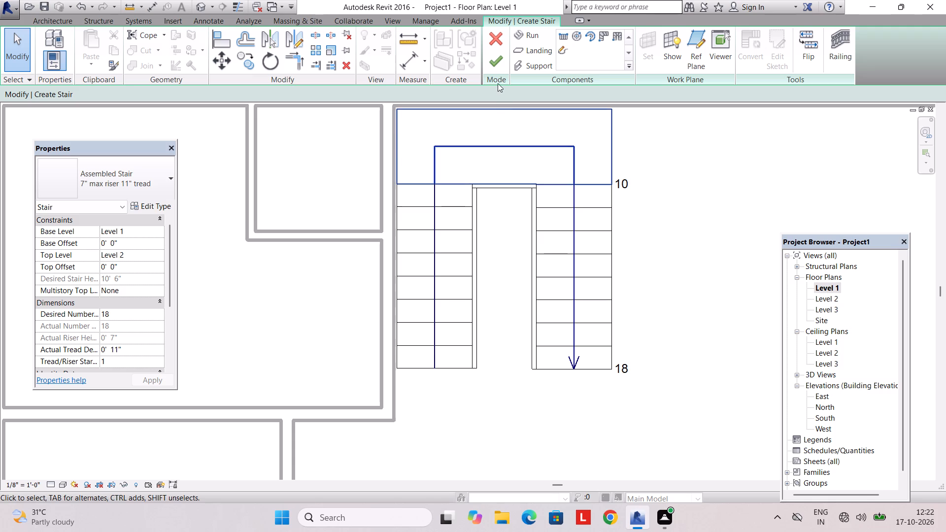
left_click(495, 50)
left_click(493, 64)
left_click(493, 58)
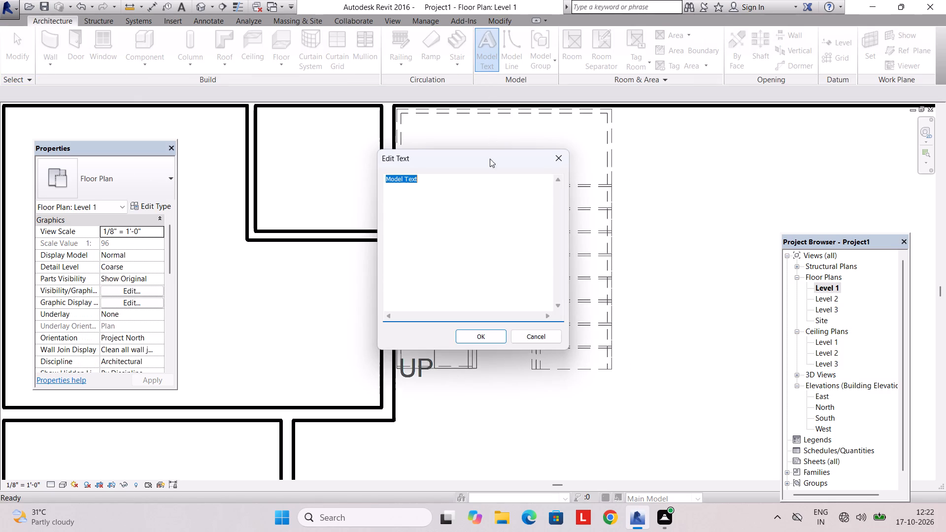
left_click(555, 157)
key("Escape")
Change the inner railing around the stair's central gap to the Glass Panel - Bottom Fill type.
left_click(474, 272)
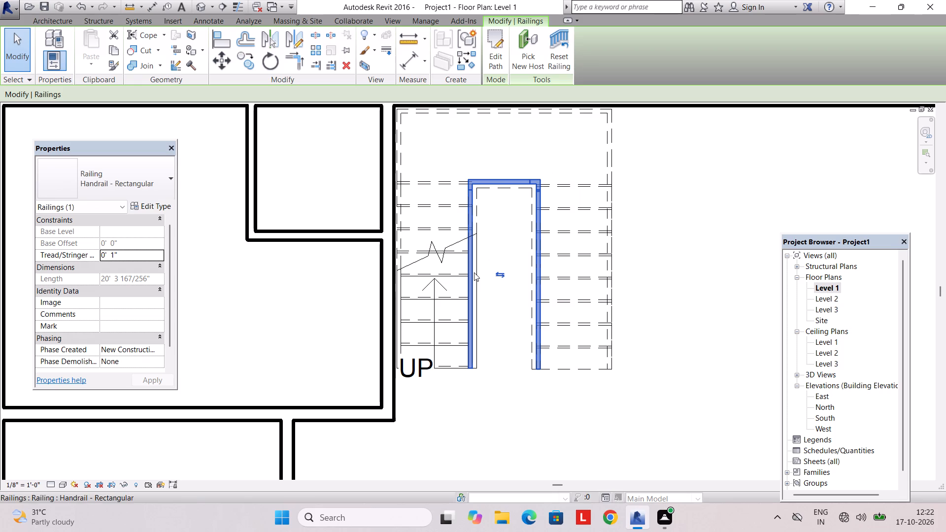
left_click(139, 180)
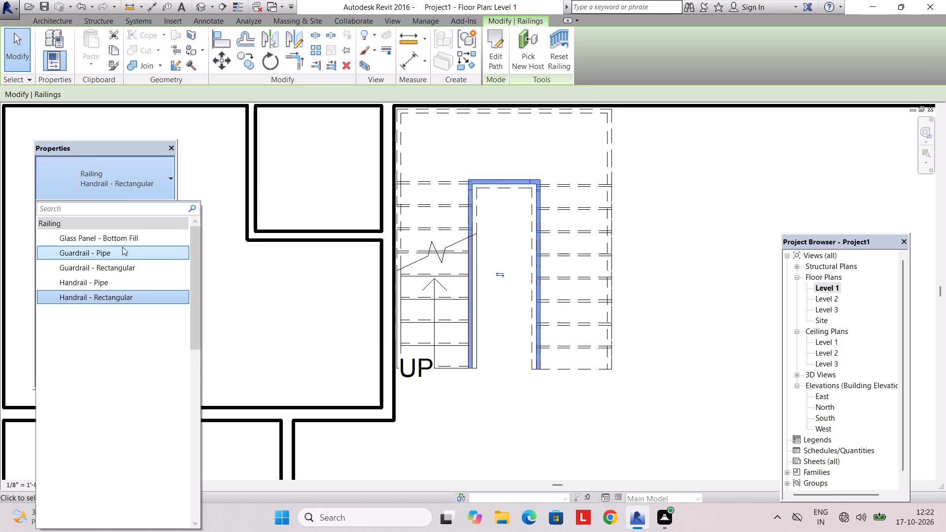
left_click(125, 235)
key("Escape")
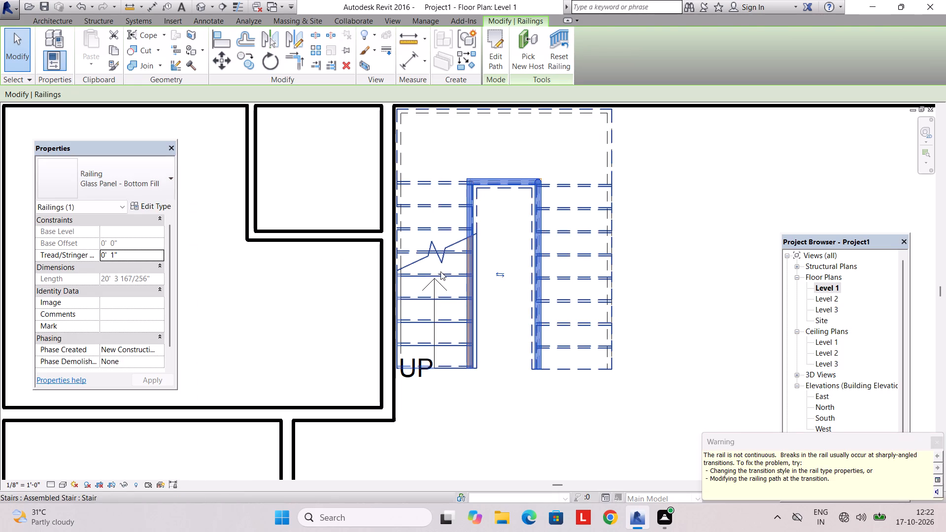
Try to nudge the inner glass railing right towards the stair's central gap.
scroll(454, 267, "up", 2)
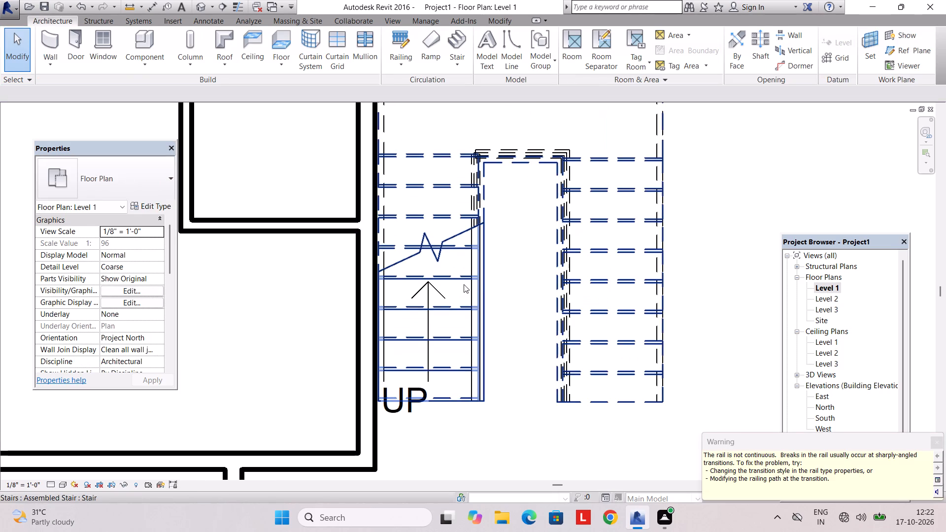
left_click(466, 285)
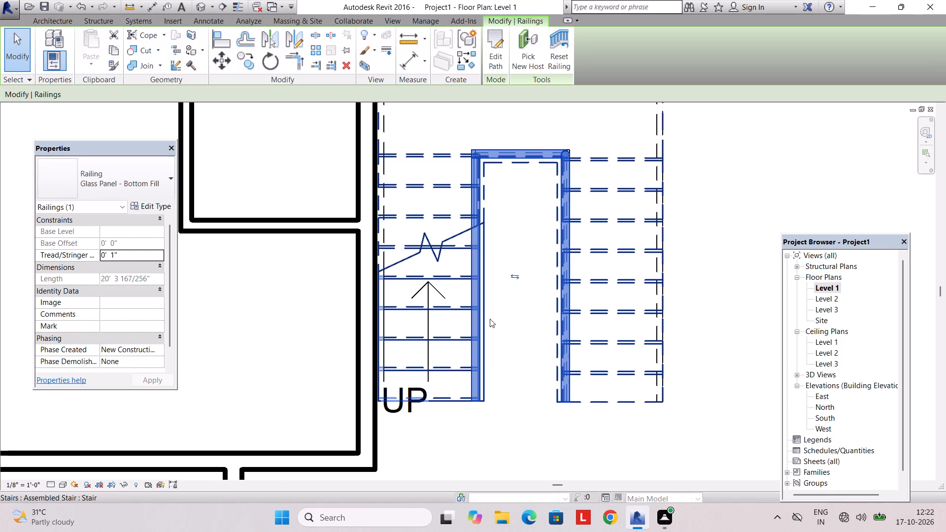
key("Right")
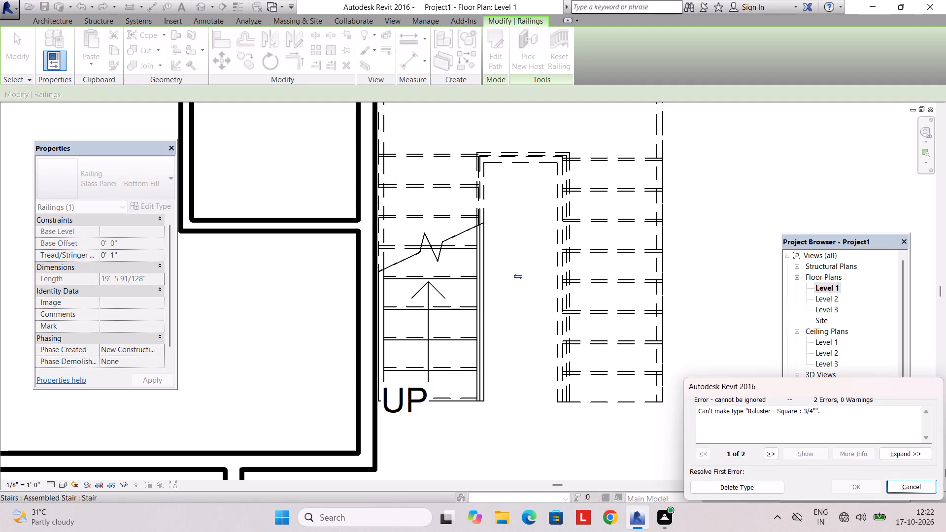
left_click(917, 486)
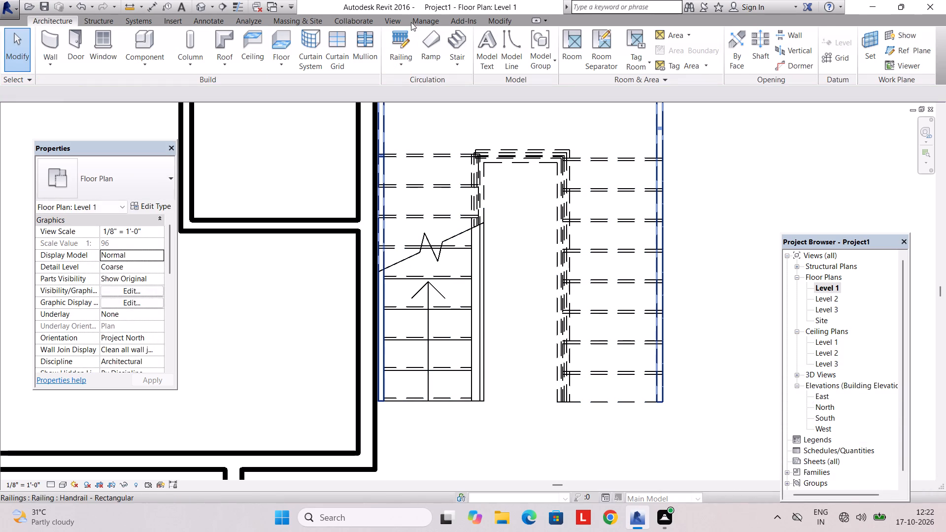
Open the default 3D view and delete the stair's outer rectangular handrail along the walls.
left_click(393, 19)
left_click(360, 41)
scroll(433, 222, "down", 3)
middle_click_drag(438, 233, 474, 284, "shift")
scroll(469, 239, "up", 5)
middle_click_drag(463, 263, 353, 209, "shift")
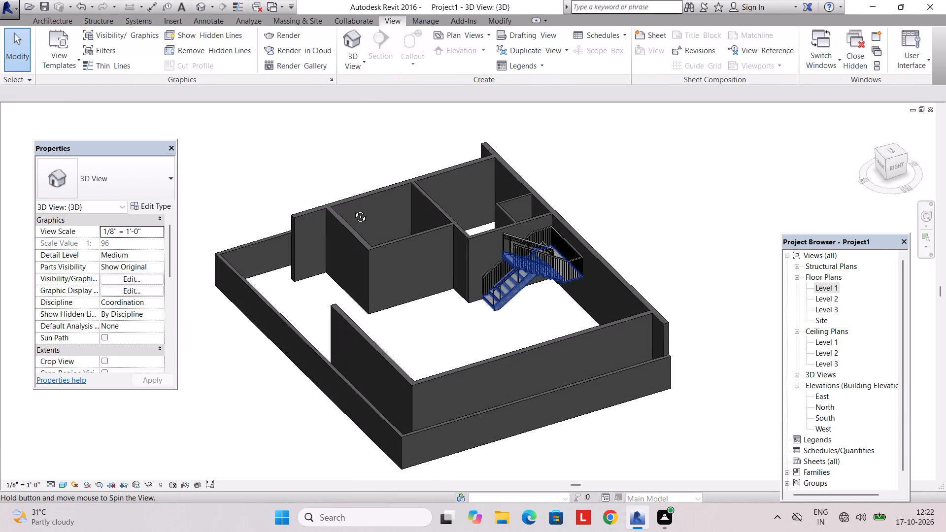
middle_click_drag(353, 209, 352, 207, "shift")
scroll(599, 282, "up", 5)
middle_click_drag(485, 283, 540, 296, "shift")
middle_click_drag(343, 281, 371, 297)
middle_click_drag(293, 267, 270, 268, "shift")
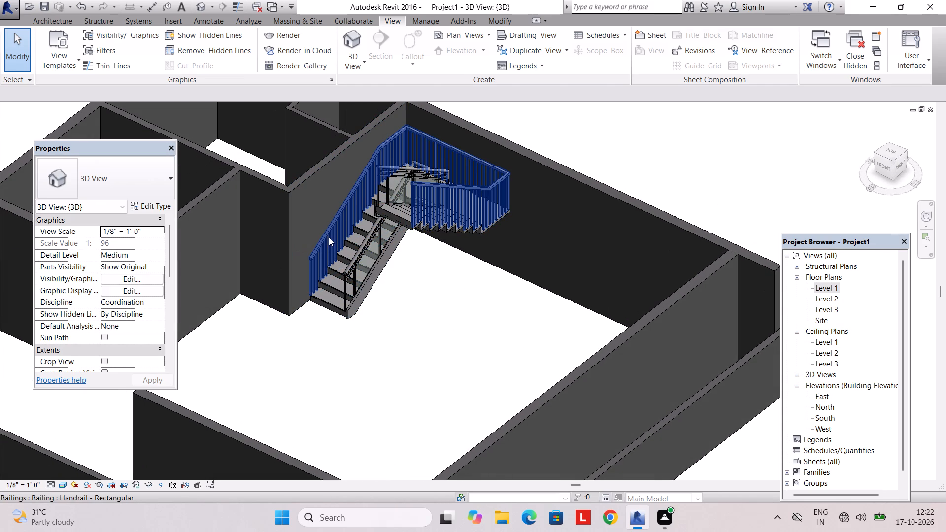
left_click(329, 237)
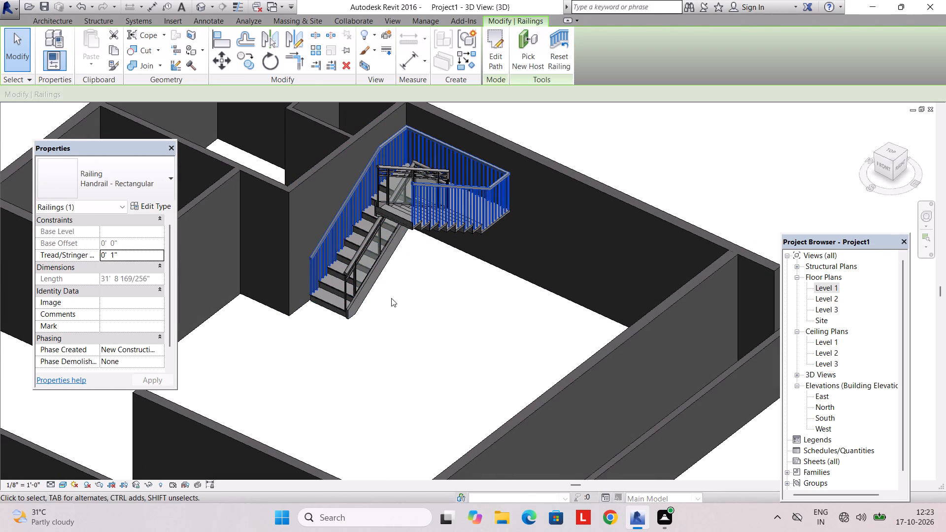
key("Delete")
Examine the staircase, its landing and the inner glass railing from several angles in the 3D view.
middle_click_drag(426, 319, 467, 275)
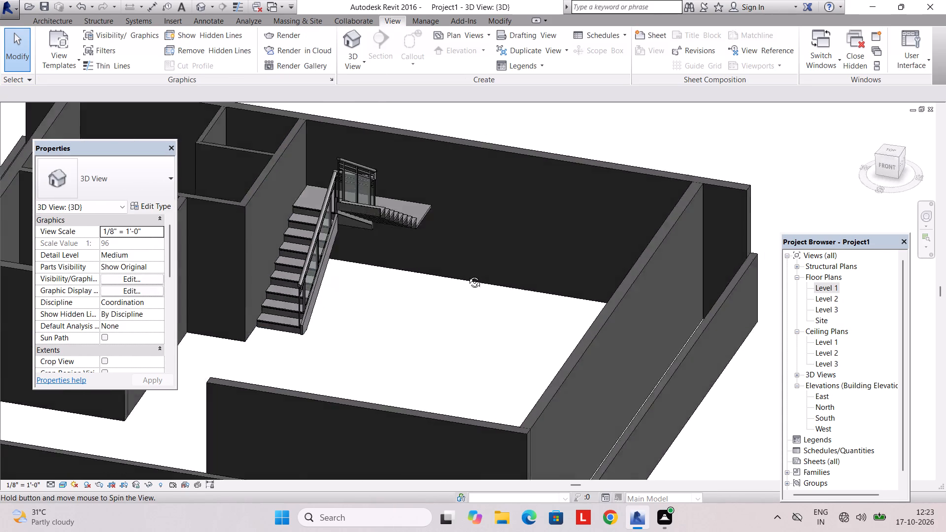
middle_click_drag(467, 275, 480, 257)
middle_click_drag(443, 262, 633, 262)
scroll(478, 264, "up", 5)
middle_click_drag(471, 266, 477, 268)
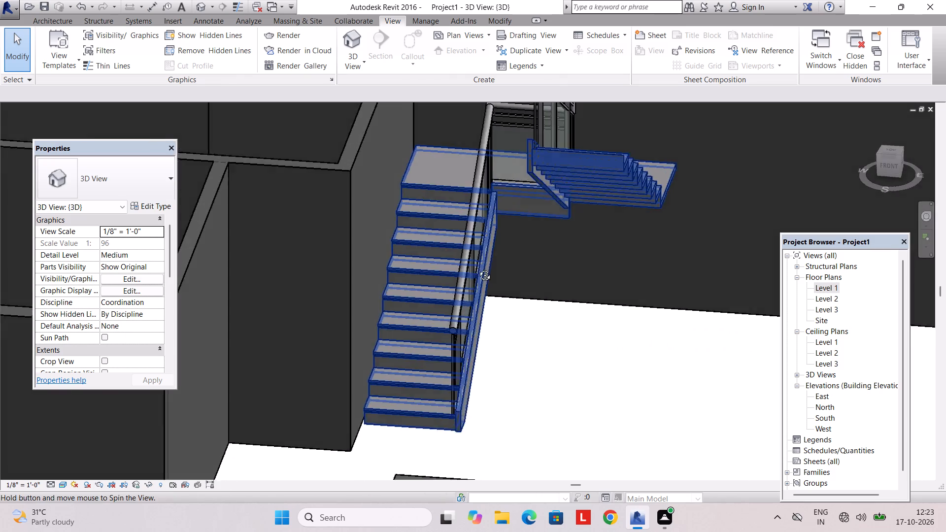
middle_click_drag(477, 268, 497, 323)
middle_click_drag(497, 323, 495, 331, "shift")
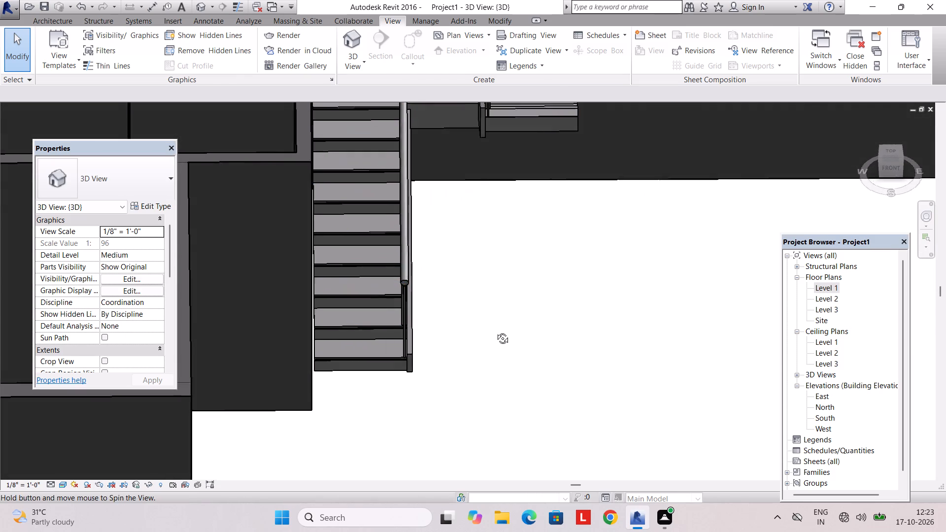
middle_click_drag(495, 331, 494, 337, "shift")
In the Level 1 floor plan, nudge the staircase into alignment with the side wall and up against the rear wall.
double_click(827, 286)
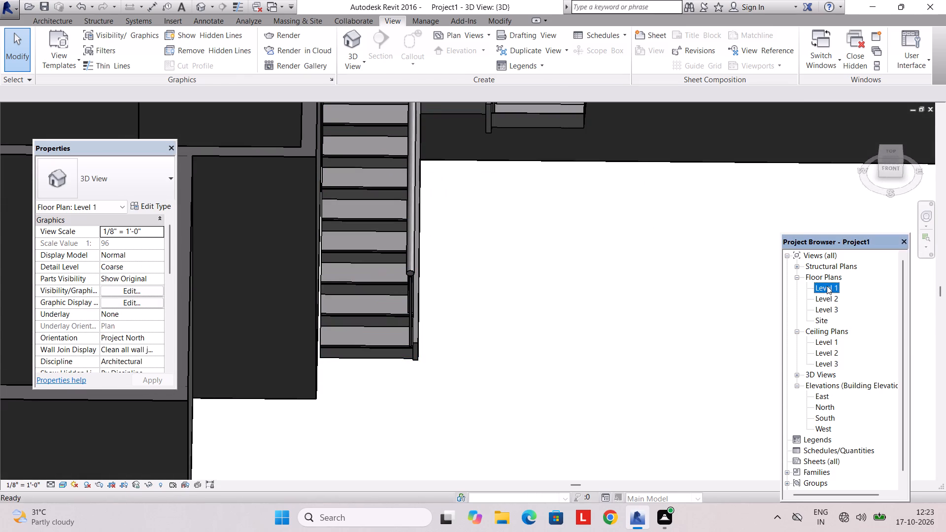
scroll(450, 248, "up", 5)
left_click(324, 254)
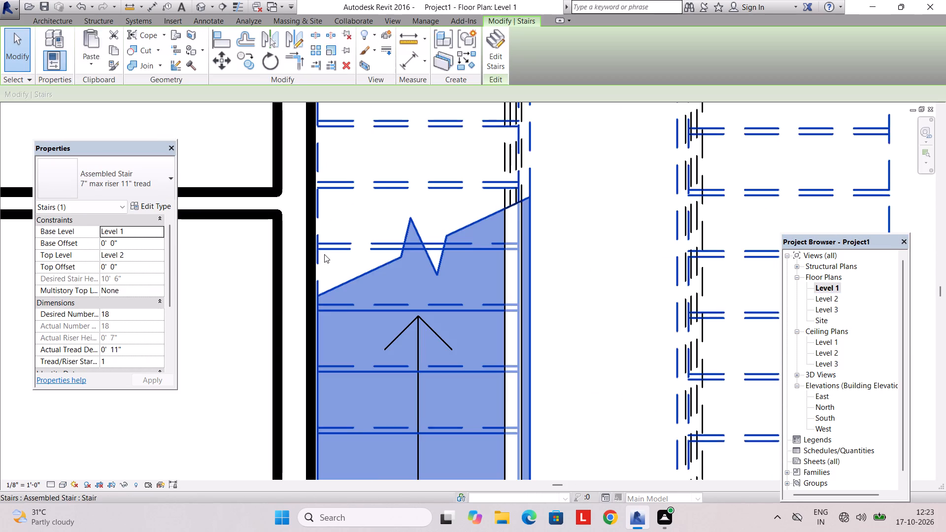
scroll(361, 243, "down", 3)
scroll(402, 258, "down", 3)
scroll(402, 257, "up", 5)
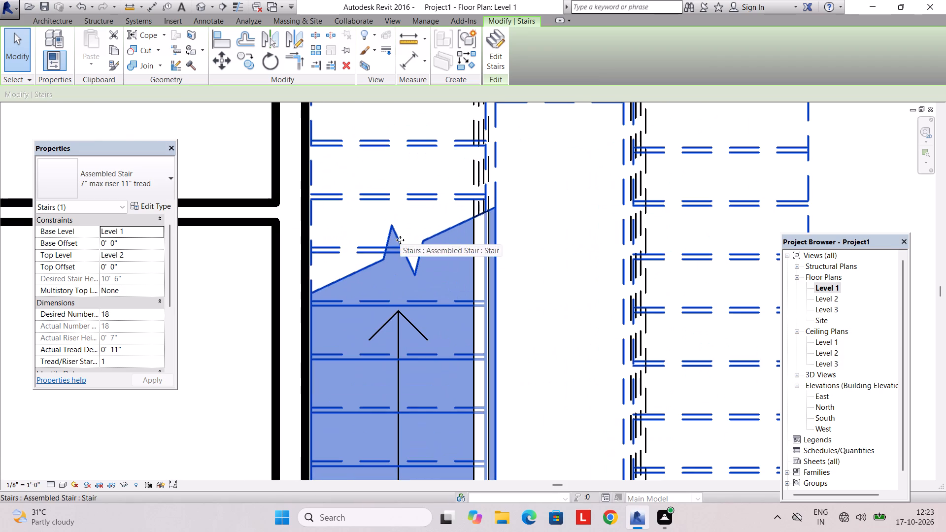
key("Left")
scroll(378, 177, "down", 2)
middle_click_drag(376, 149, 360, 263)
scroll(347, 149, "up", 2)
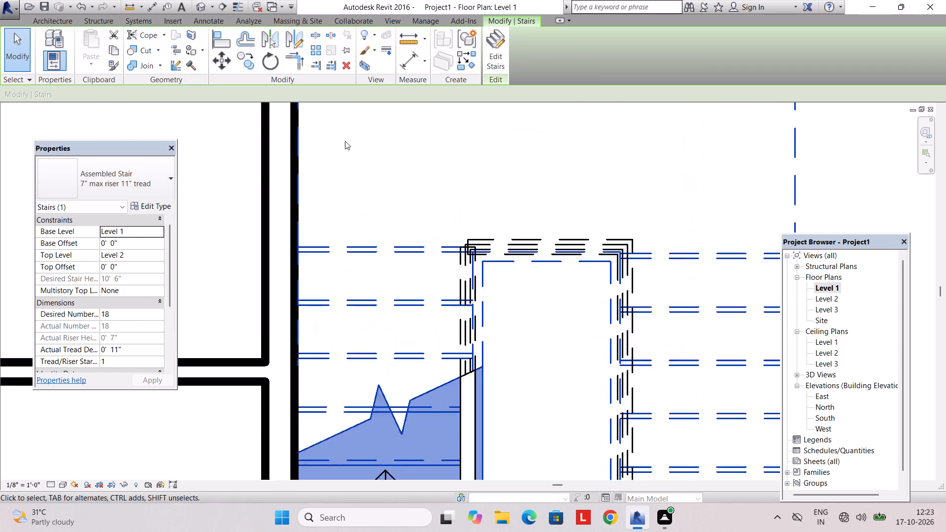
scroll(345, 141, "up", 1)
scroll(345, 143, "down", 2)
middle_click_drag(344, 197, 344, 246)
middle_click_drag(353, 198, 352, 204)
scroll(352, 188, "up", 4)
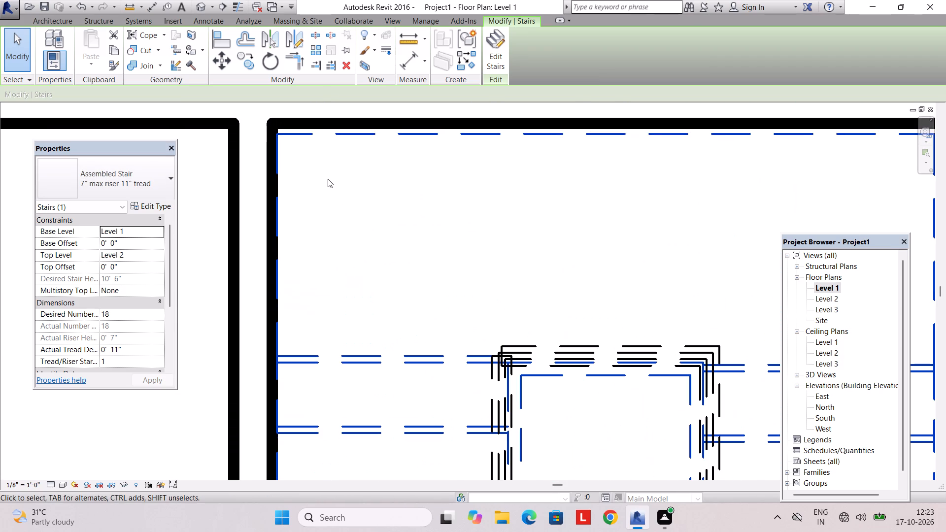
key("Right")
key("Up")
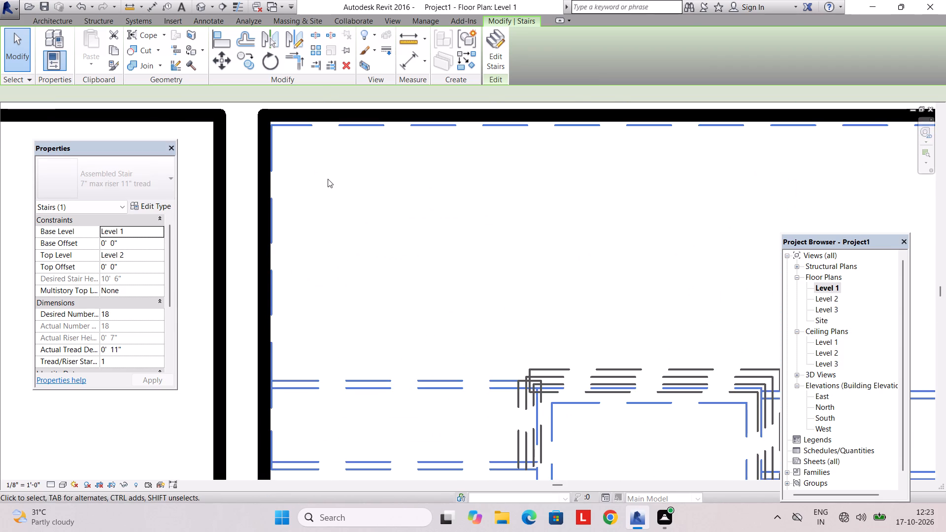
key("Up")
key("Up")
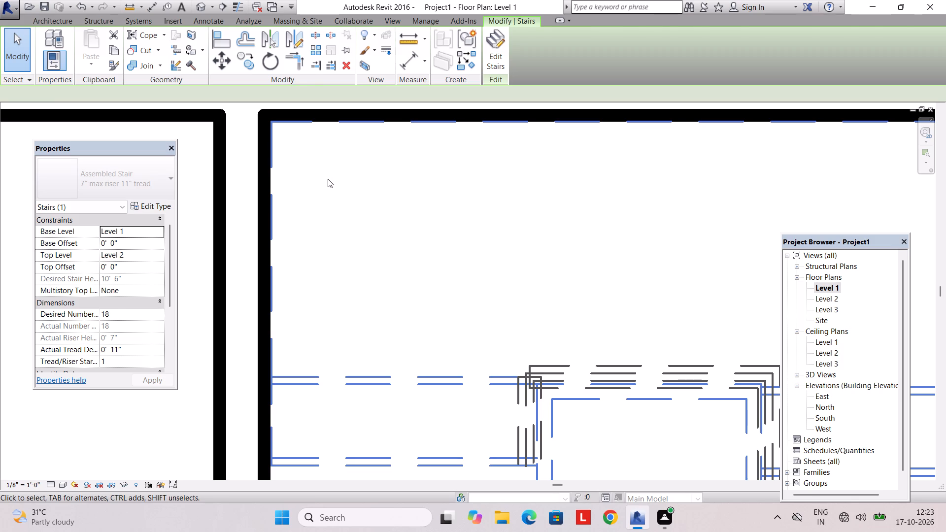
key("Escape")
Return to the 3D view and examine how the staircase sits against the surrounding walls.
left_click(357, 60)
left_click(372, 79)
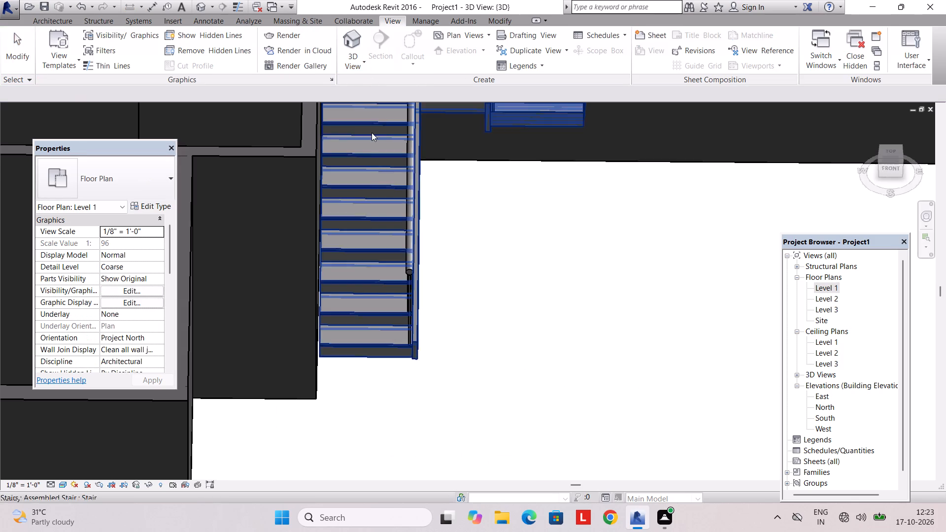
scroll(381, 181, "down", 2)
middle_click_drag(383, 193, 381, 298, "shift")
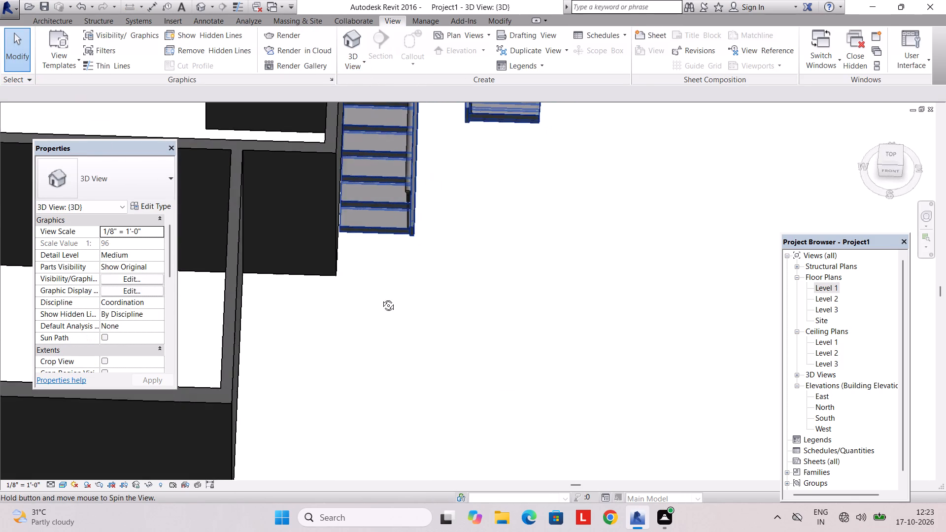
middle_click_drag(381, 298, 371, 292, "shift")
scroll(380, 184, "down", 7)
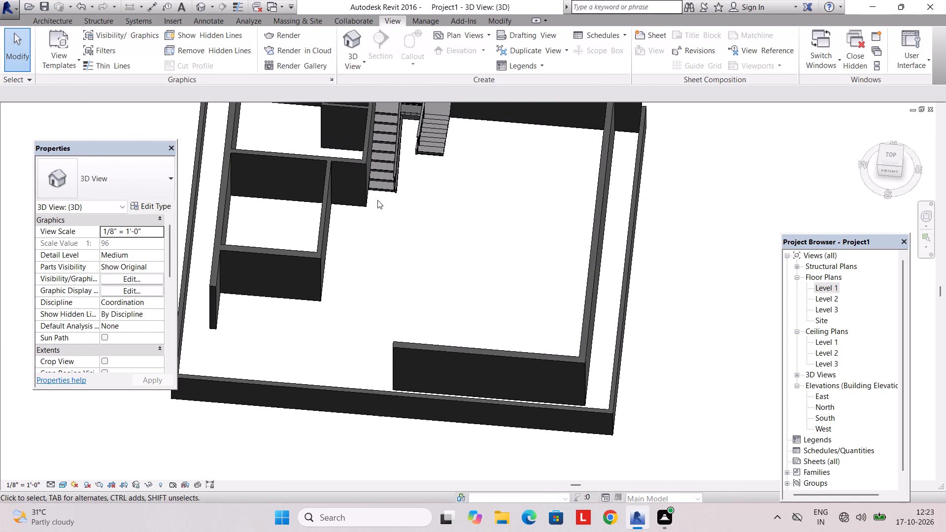
middle_click_drag(376, 207, 335, 87, "shift")
middle_click_drag(435, 194, 399, 128)
scroll(453, 192, "up", 5)
middle_click_drag(475, 204, 518, 216, "shift")
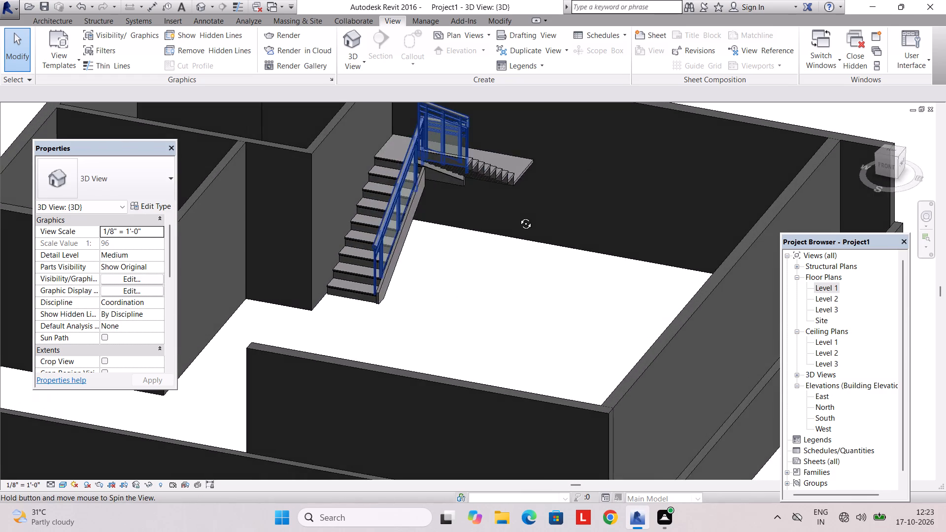
middle_click_drag(518, 216, 535, 198, "shift")
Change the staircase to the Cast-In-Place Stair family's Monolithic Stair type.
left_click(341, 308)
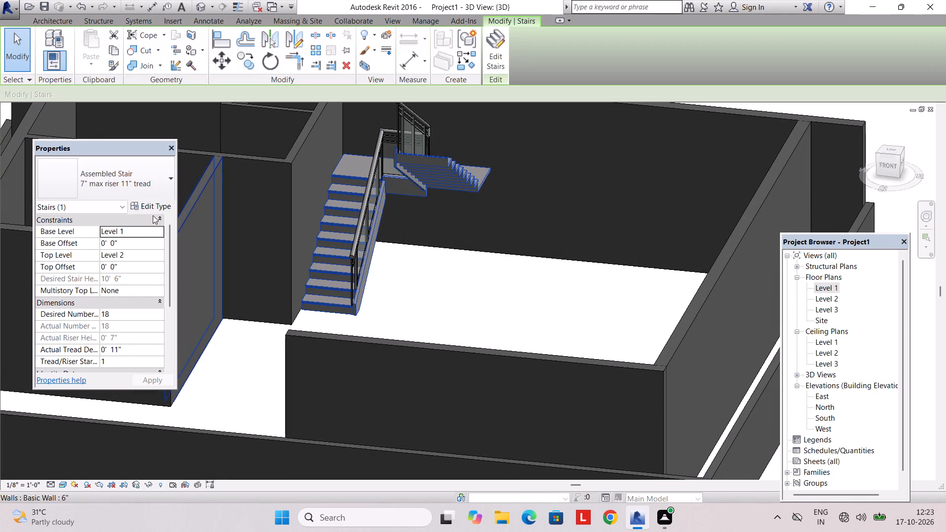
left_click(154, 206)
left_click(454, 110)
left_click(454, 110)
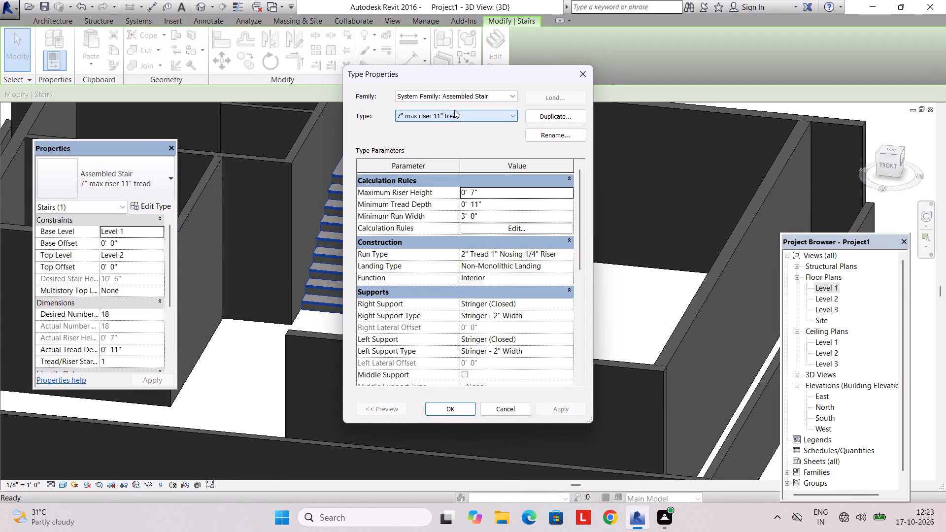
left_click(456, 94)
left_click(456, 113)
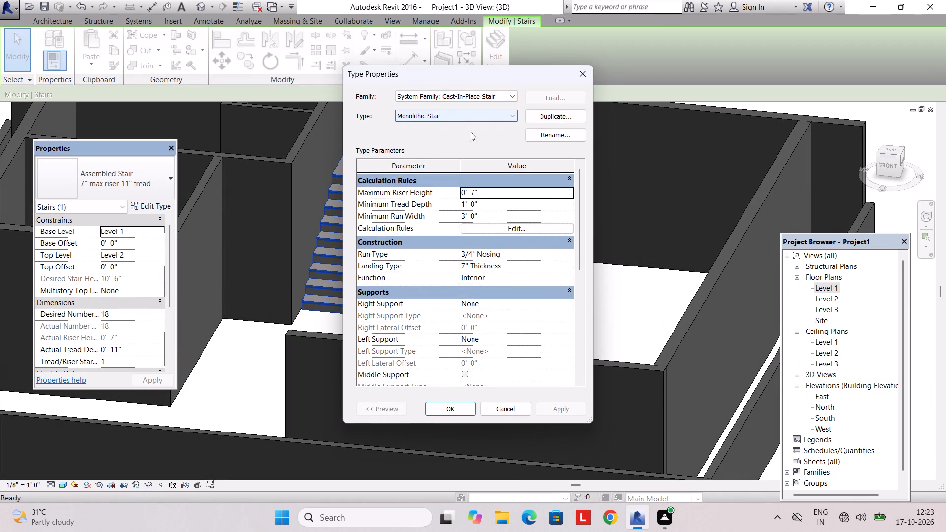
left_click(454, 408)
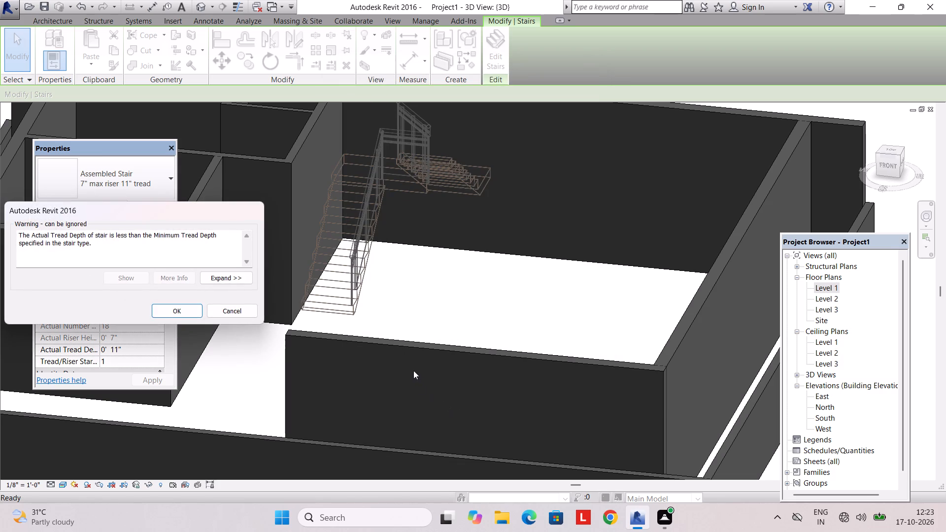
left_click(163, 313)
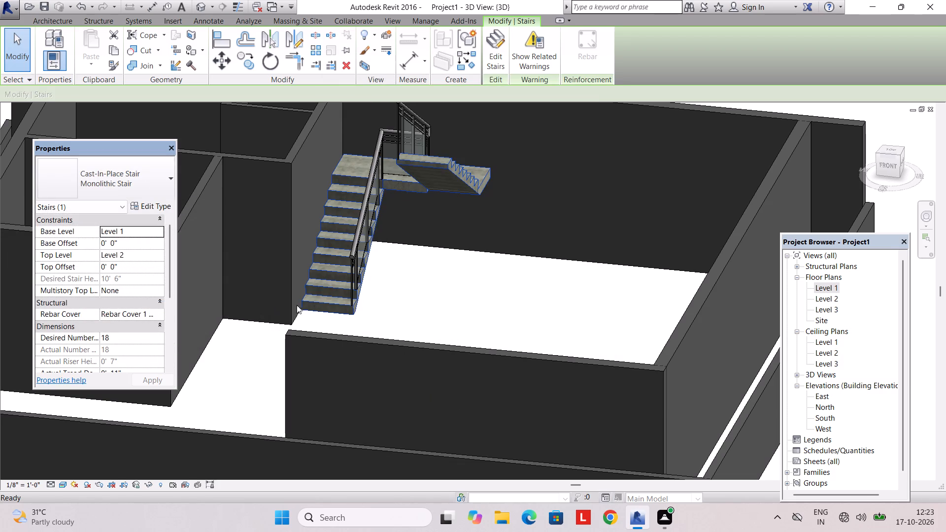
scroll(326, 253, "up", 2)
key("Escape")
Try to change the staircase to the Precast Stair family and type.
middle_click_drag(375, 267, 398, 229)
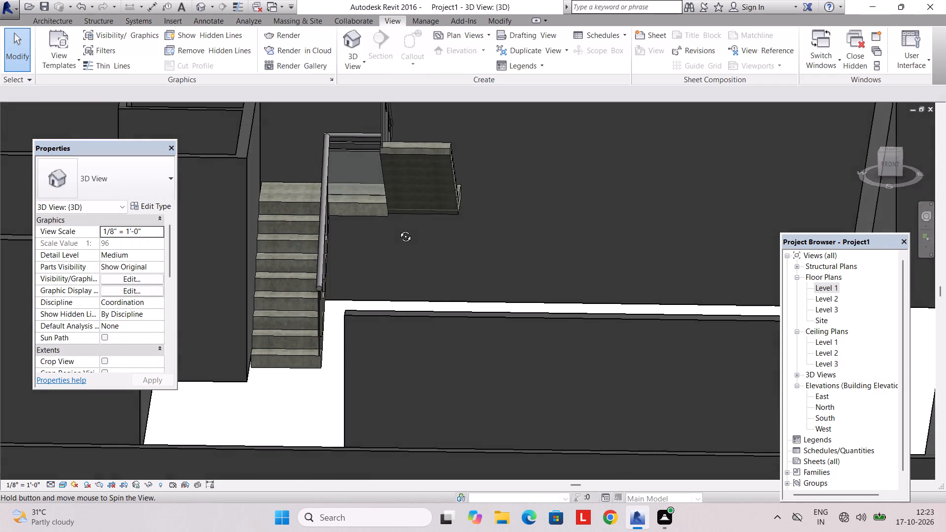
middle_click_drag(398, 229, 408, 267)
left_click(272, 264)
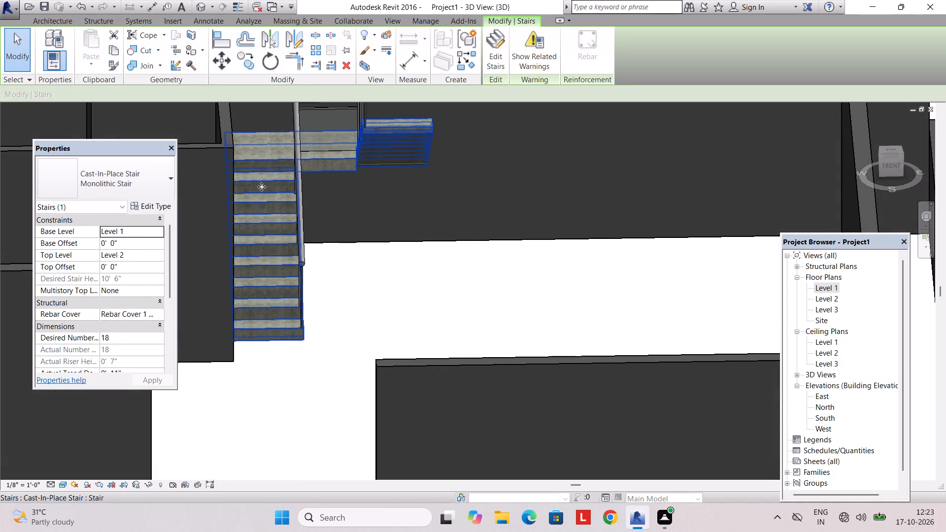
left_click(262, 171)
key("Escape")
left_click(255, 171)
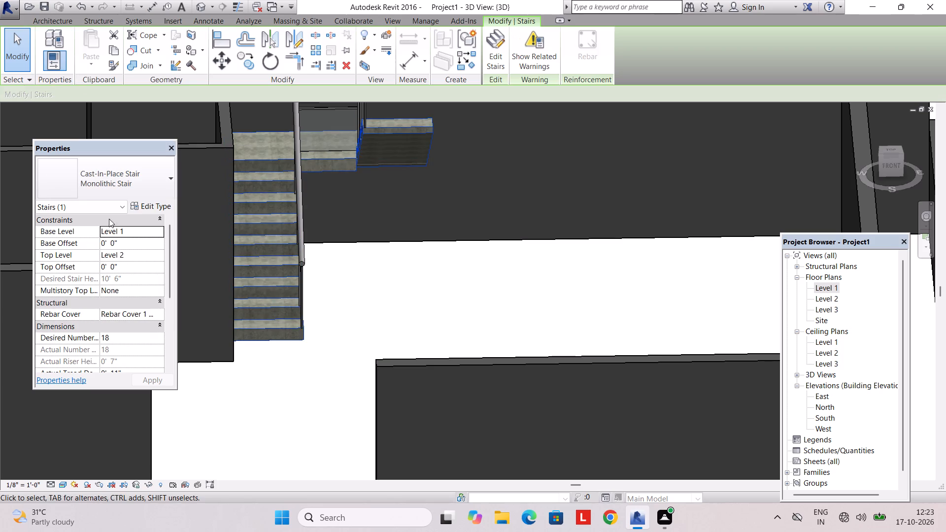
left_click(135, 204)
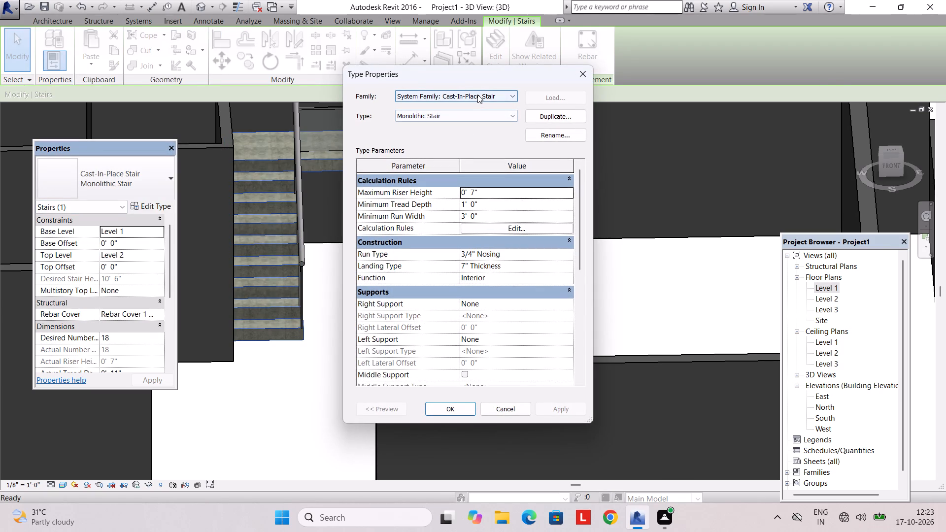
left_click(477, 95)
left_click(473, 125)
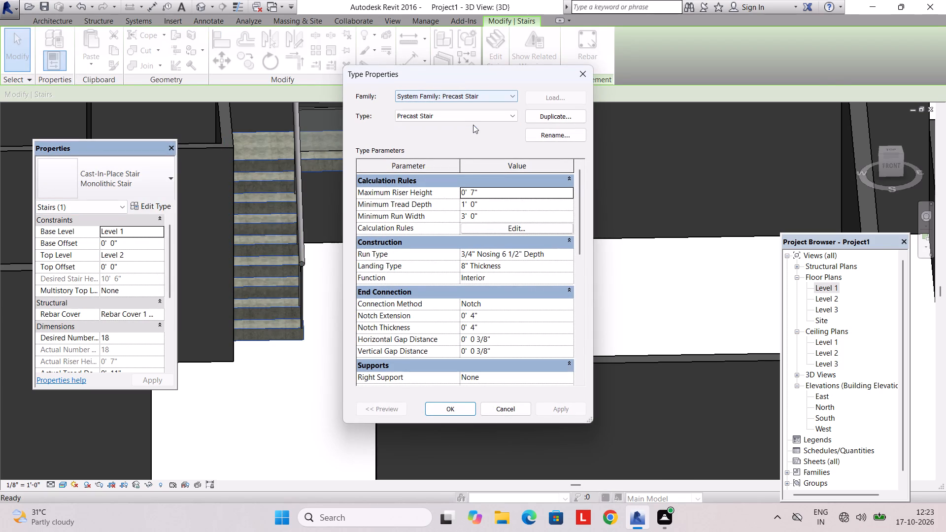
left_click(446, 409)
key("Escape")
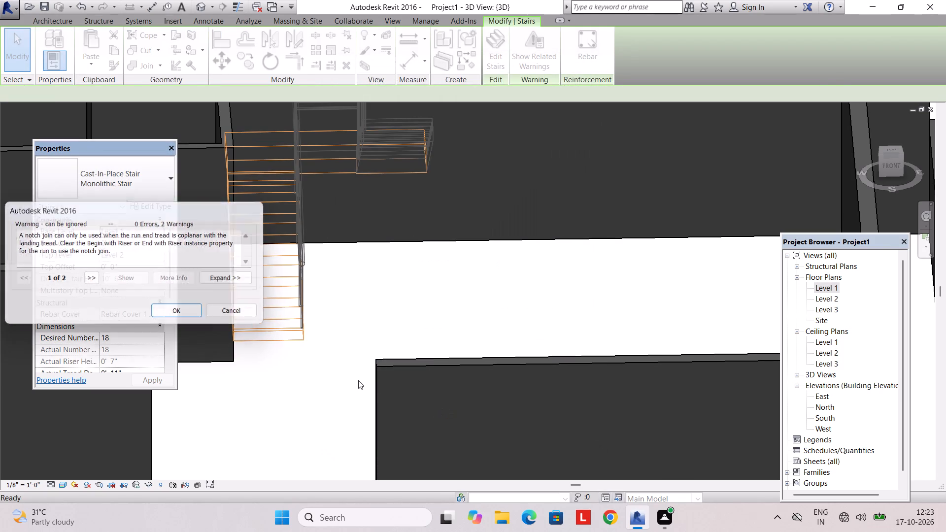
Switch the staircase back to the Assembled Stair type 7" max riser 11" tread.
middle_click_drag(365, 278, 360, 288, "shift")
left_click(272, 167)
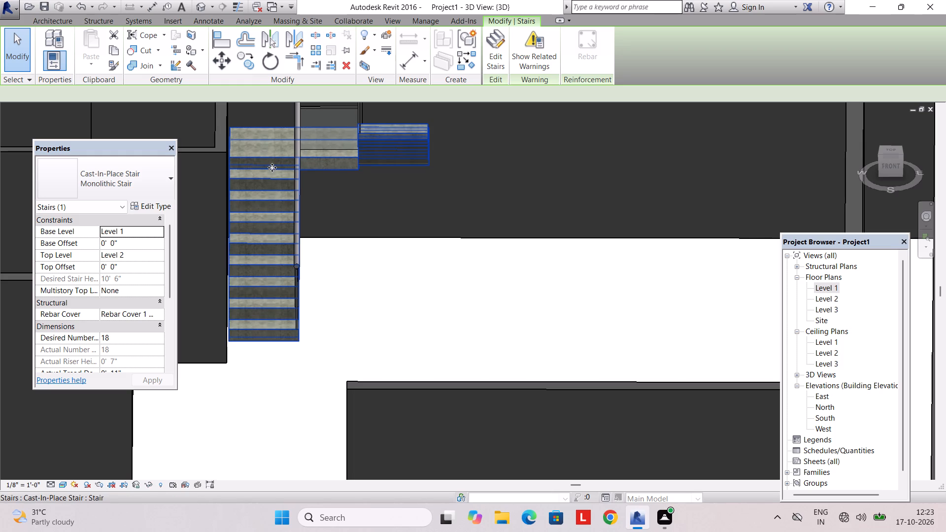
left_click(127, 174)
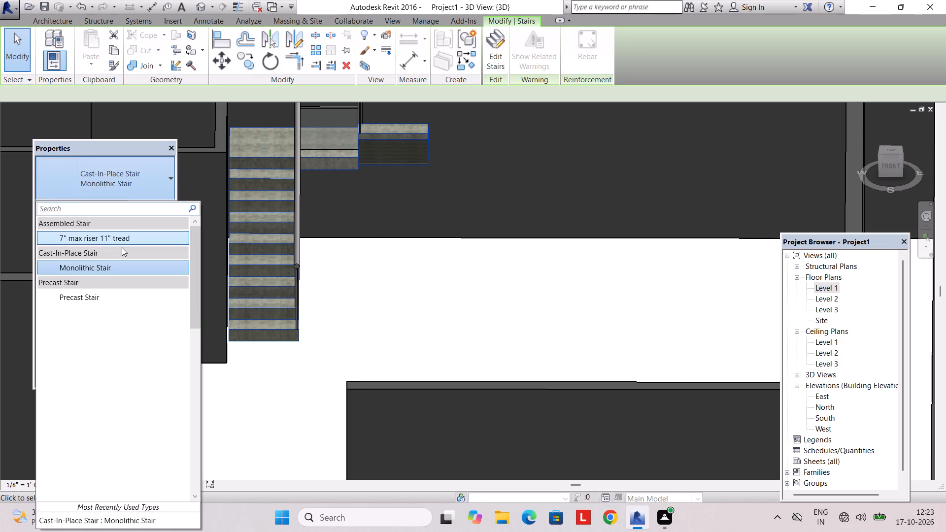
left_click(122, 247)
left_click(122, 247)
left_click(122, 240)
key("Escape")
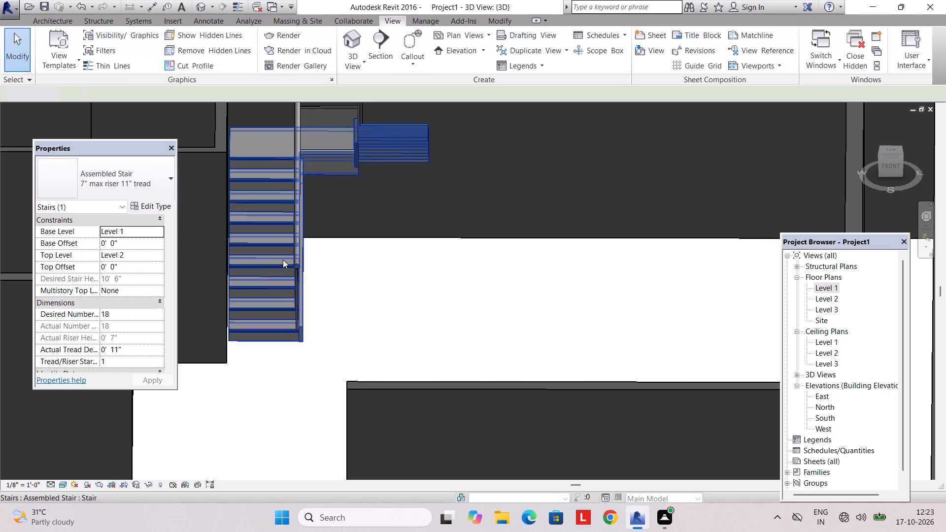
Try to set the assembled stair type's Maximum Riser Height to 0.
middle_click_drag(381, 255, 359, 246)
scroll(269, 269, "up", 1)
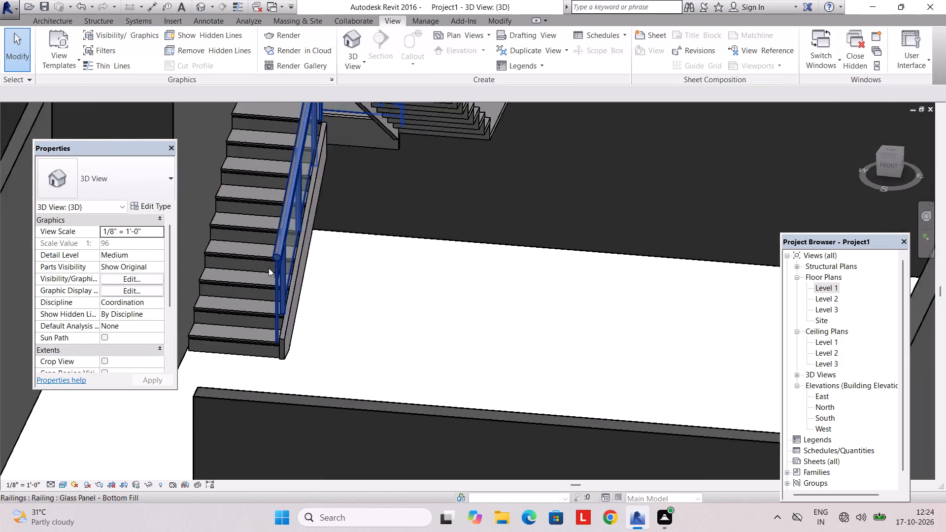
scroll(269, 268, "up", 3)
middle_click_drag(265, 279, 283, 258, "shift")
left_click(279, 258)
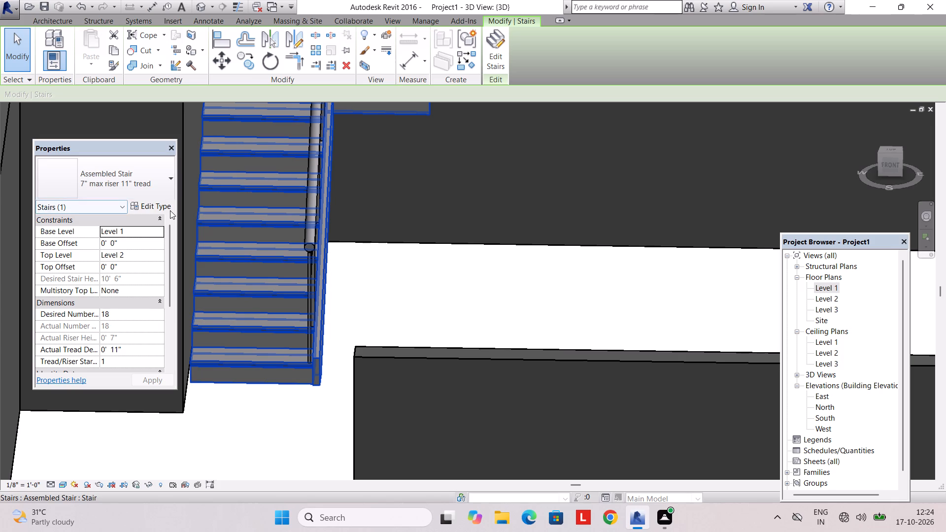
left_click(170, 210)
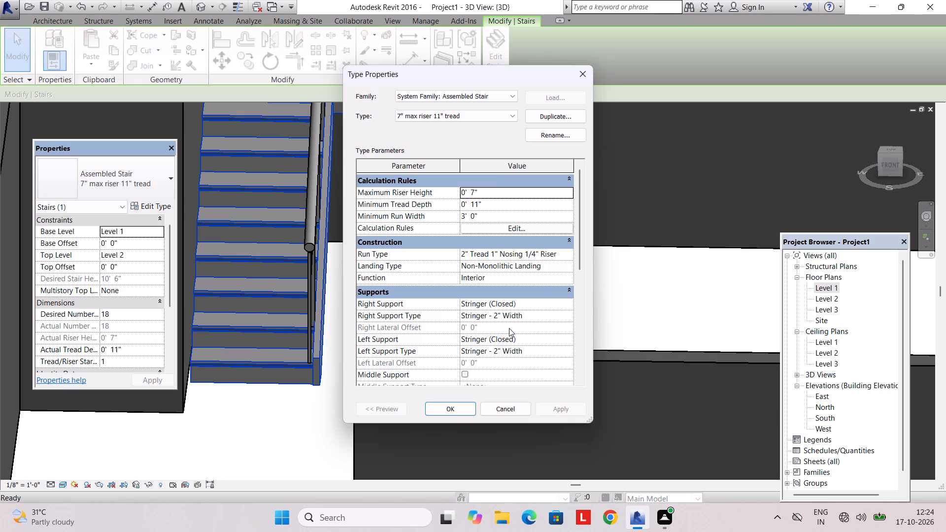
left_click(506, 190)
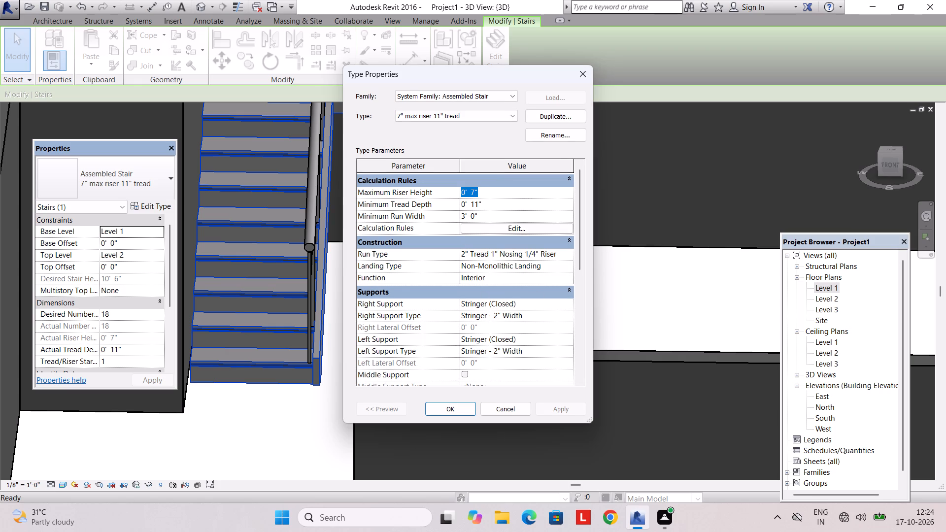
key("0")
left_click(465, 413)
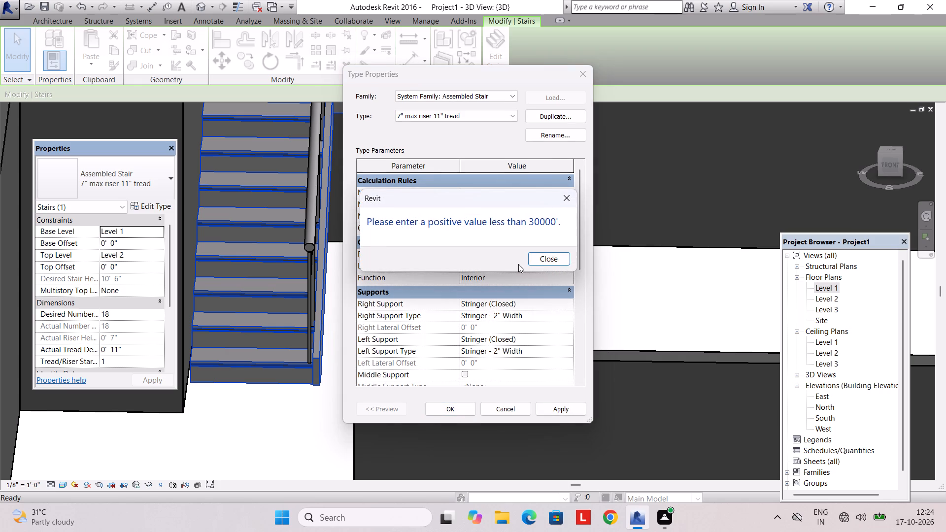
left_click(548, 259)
Set the assembled stair type's Maximum Riser Height to 0' 1" and apply it to the staircase.
double_click(484, 195)
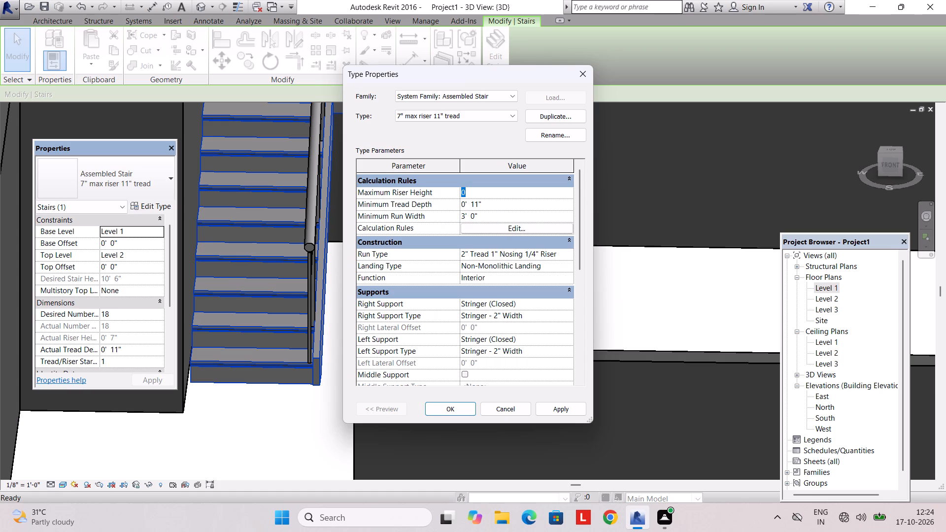
key("1")
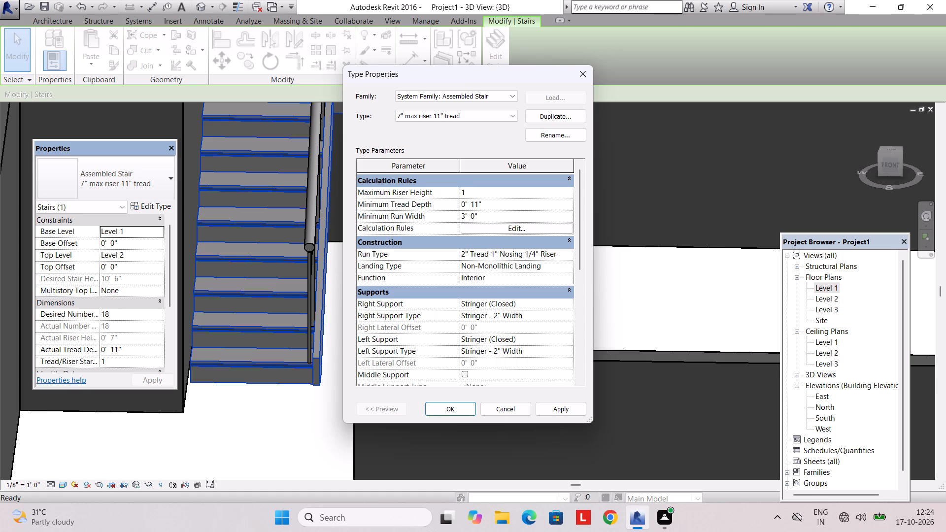
key("Return")
left_click(484, 195)
type("1\"")
key("Return")
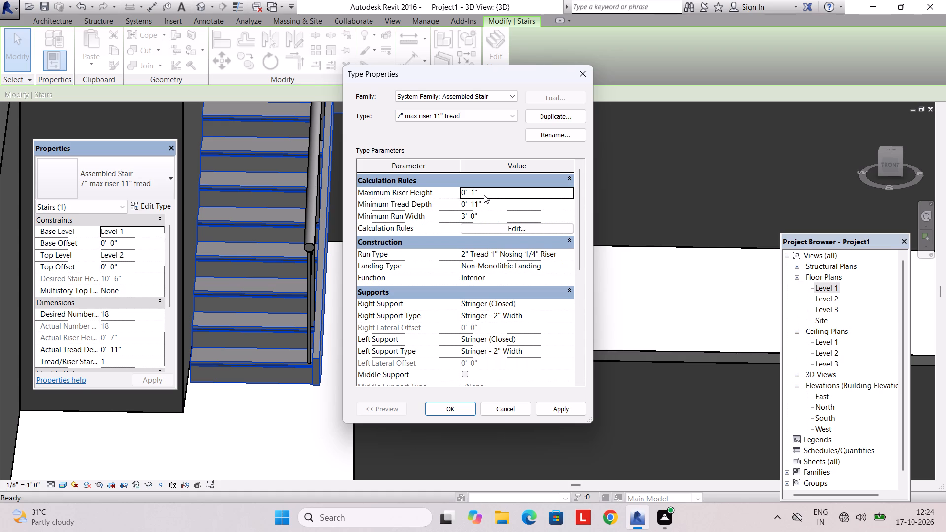
left_click(463, 407)
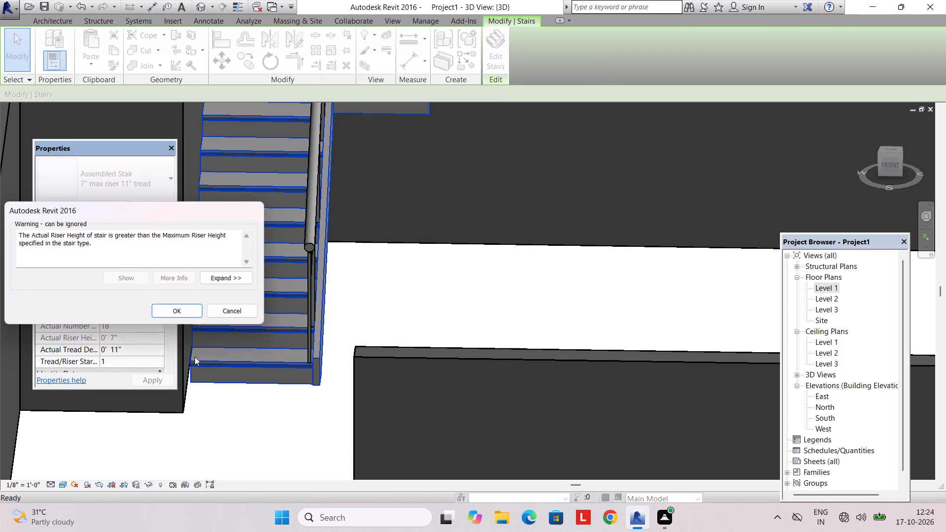
left_click(171, 315)
key("Escape")
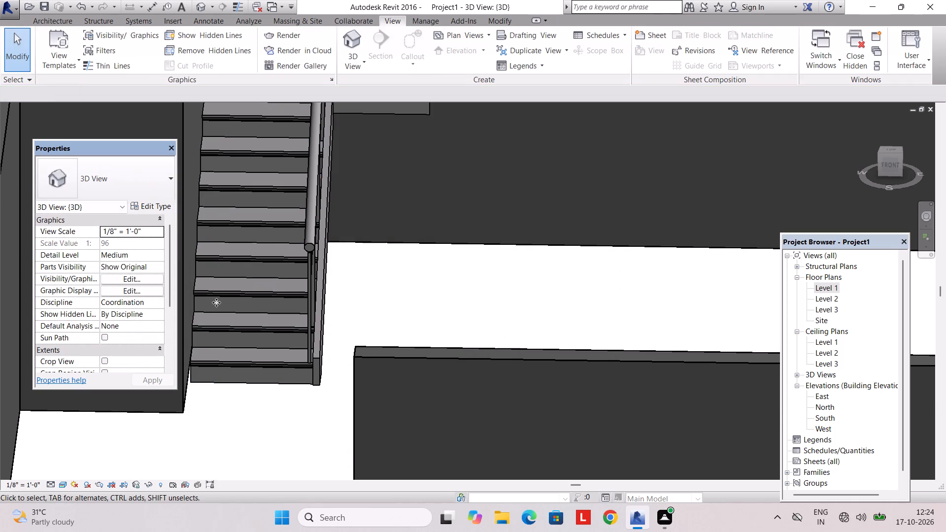
Examine the staircase's lower steps, landing and railing in 3D from close up and from different angles.
scroll(270, 288, "up", 3)
middle_click_drag(266, 336, 276, 312, "shift")
scroll(276, 354, "up", 3)
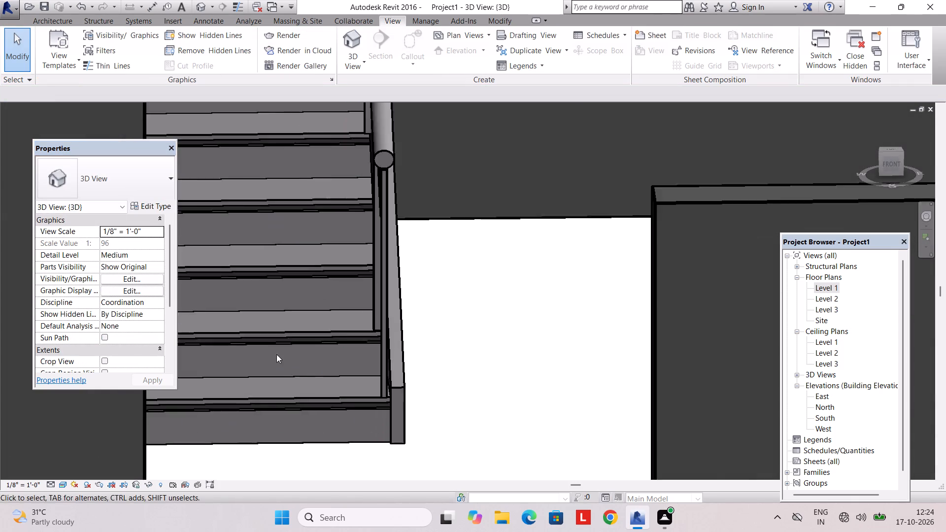
middle_click_drag(321, 394, 325, 340)
middle_click_drag(327, 357, 338, 301, "shift")
scroll(338, 301, "down", 8)
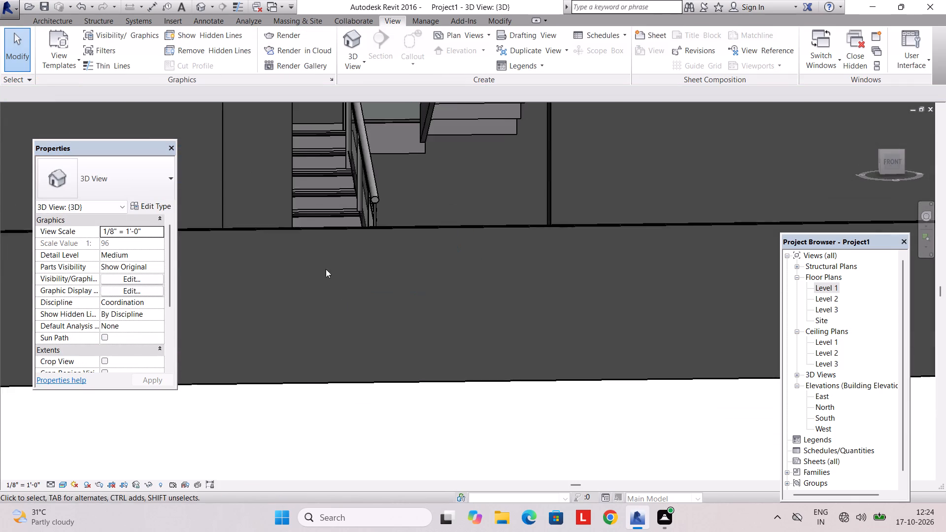
middle_click_drag(326, 268, 307, 354, "shift")
scroll(307, 341, "down", 4)
middle_click_drag(409, 238, 408, 291, "shift")
middle_click_drag(407, 251, 386, 277)
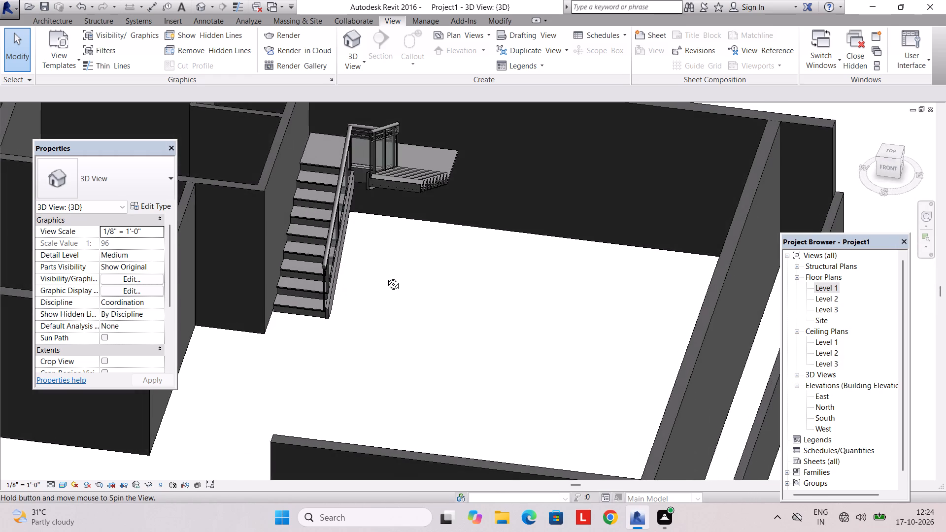
middle_click_drag(386, 277, 454, 215)
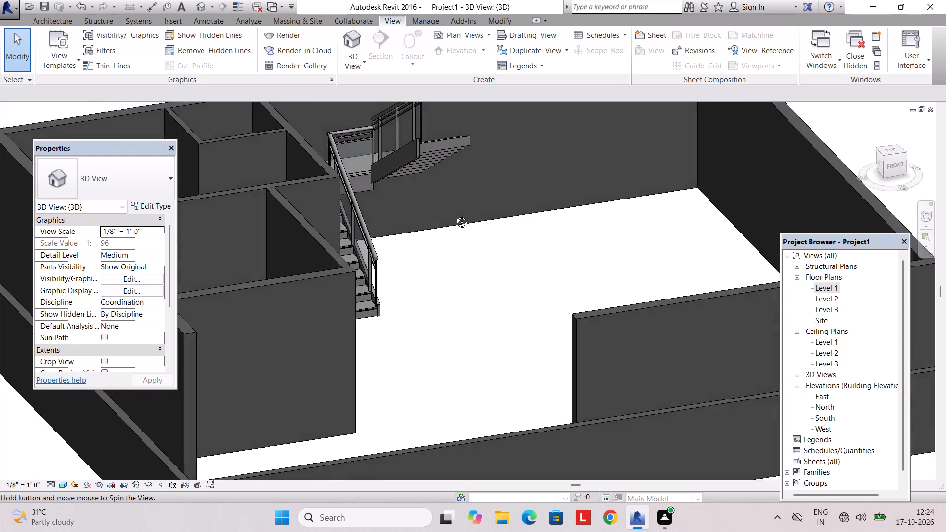
middle_click_drag(454, 215, 401, 249)
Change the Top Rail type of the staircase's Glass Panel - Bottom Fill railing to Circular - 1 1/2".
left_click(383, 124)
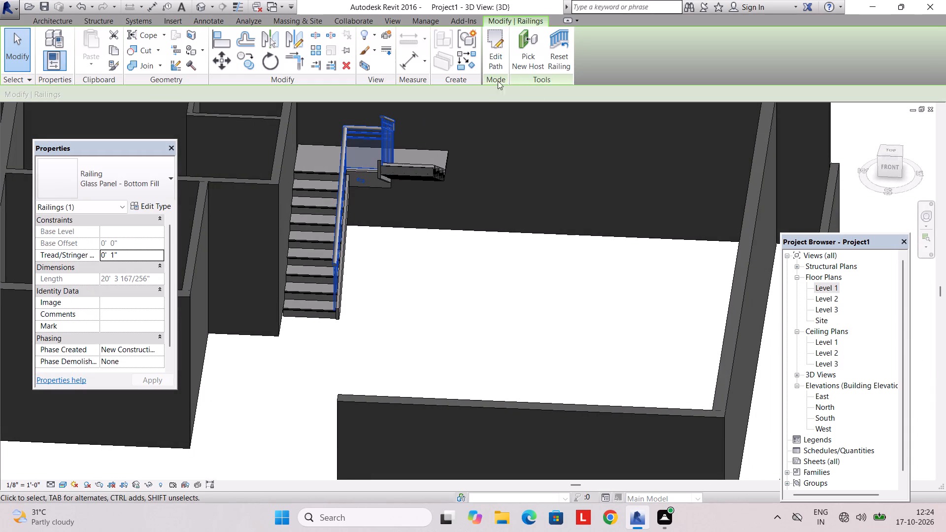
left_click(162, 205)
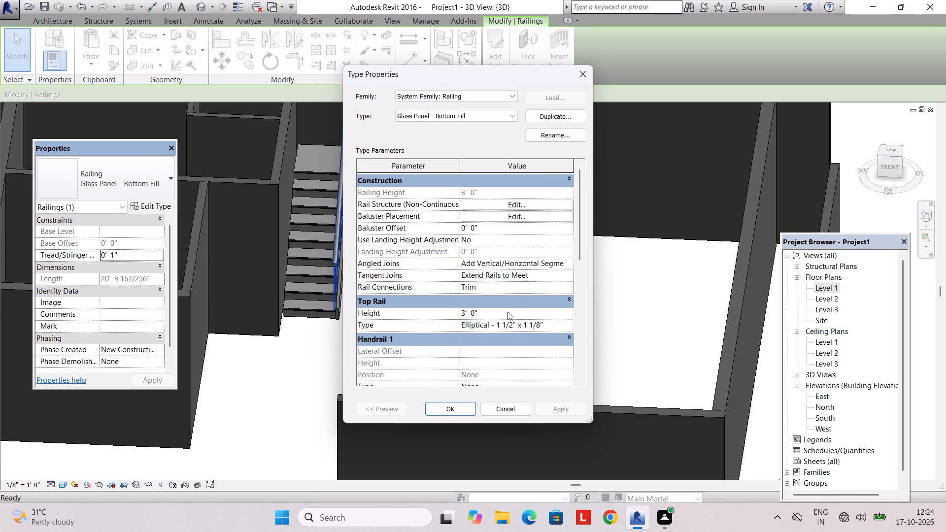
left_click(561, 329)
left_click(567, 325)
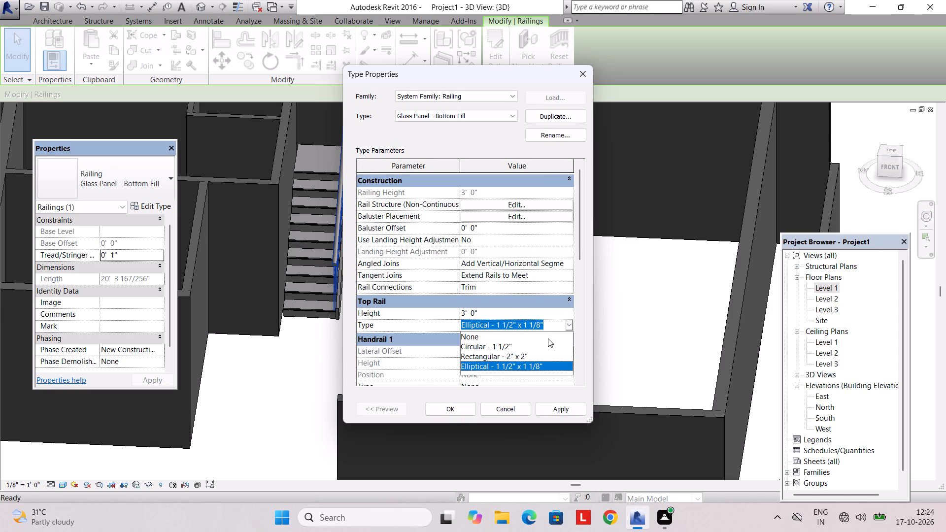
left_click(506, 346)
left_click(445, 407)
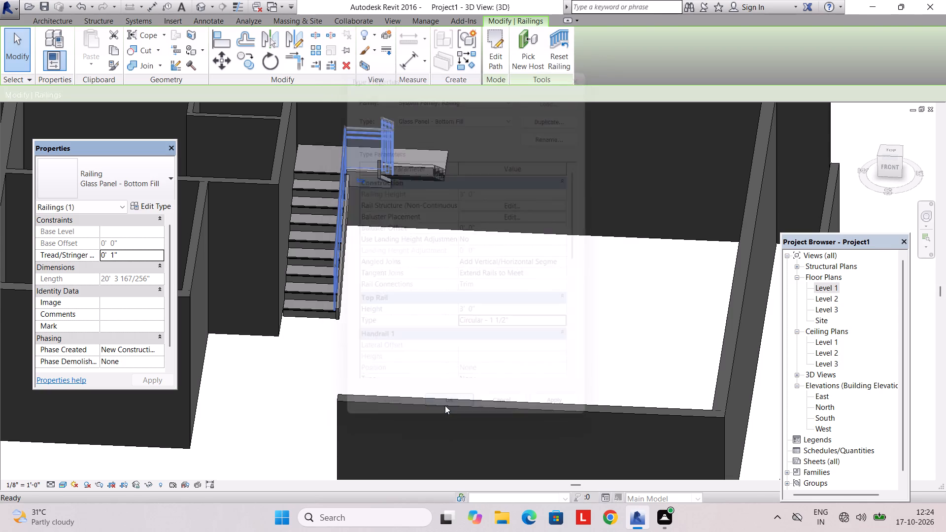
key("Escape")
Inspect the staircase railing's top rail along both flights and the landing in 3D.
middle_click_drag(361, 277, 393, 255)
scroll(388, 254, "up", 3)
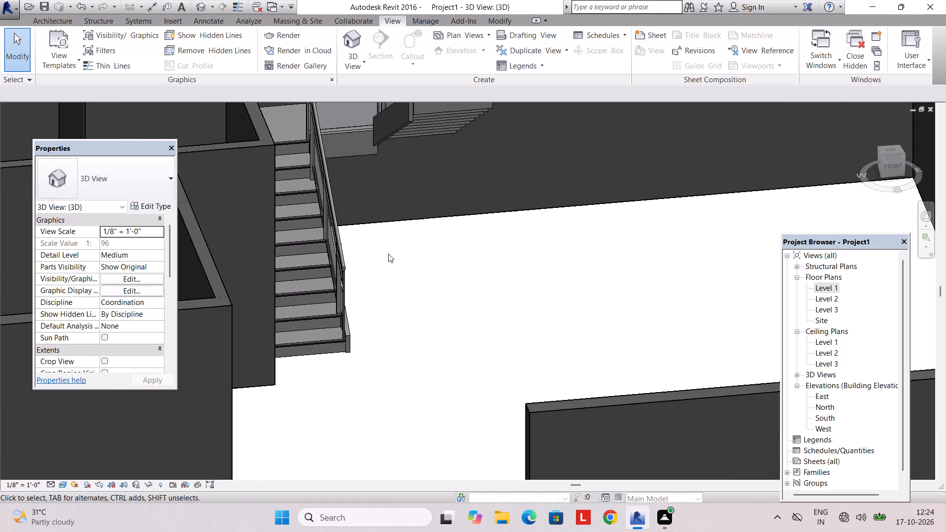
middle_click_drag(390, 254, 316, 231, "shift")
scroll(316, 231, "down", 3)
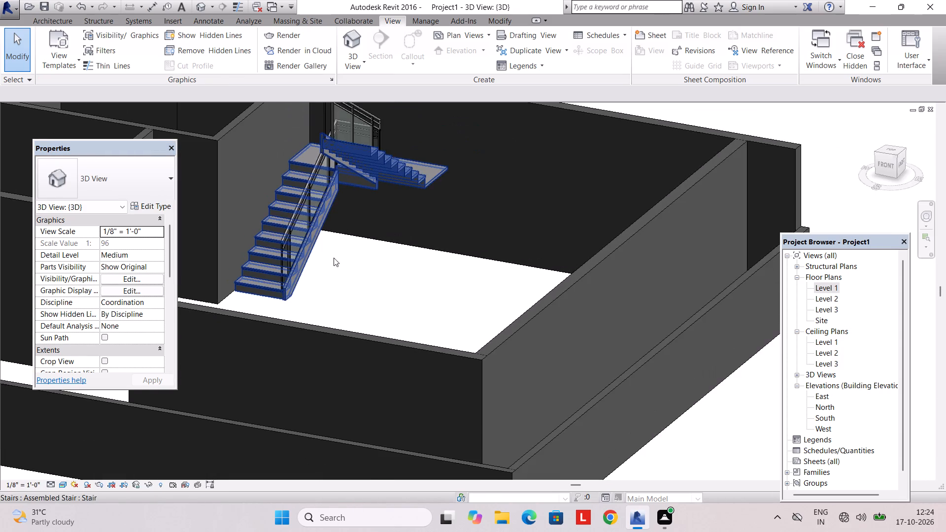
middle_click_drag(334, 258, 415, 321)
middle_click_drag(389, 202, 385, 276)
scroll(385, 274, "down", 1)
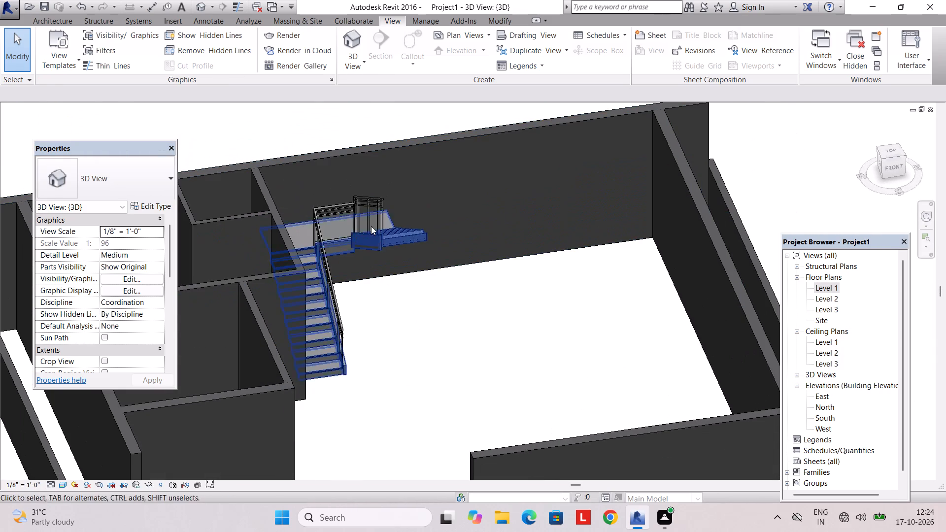
Set Angled Joins to No Connector in the Glass Panel - Bottom Fill railing type.
scroll(373, 202, "up", 3)
left_click(373, 202)
left_click(117, 188)
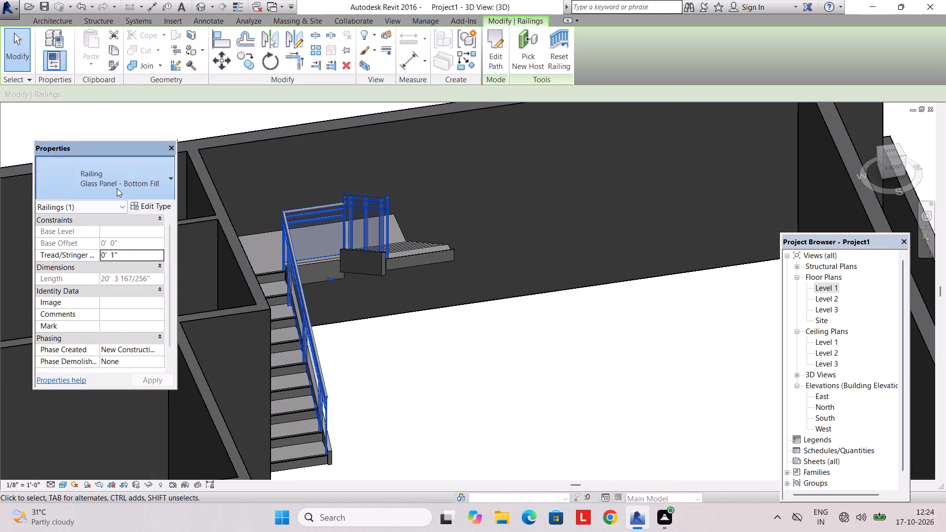
left_click(117, 189)
left_click(157, 203)
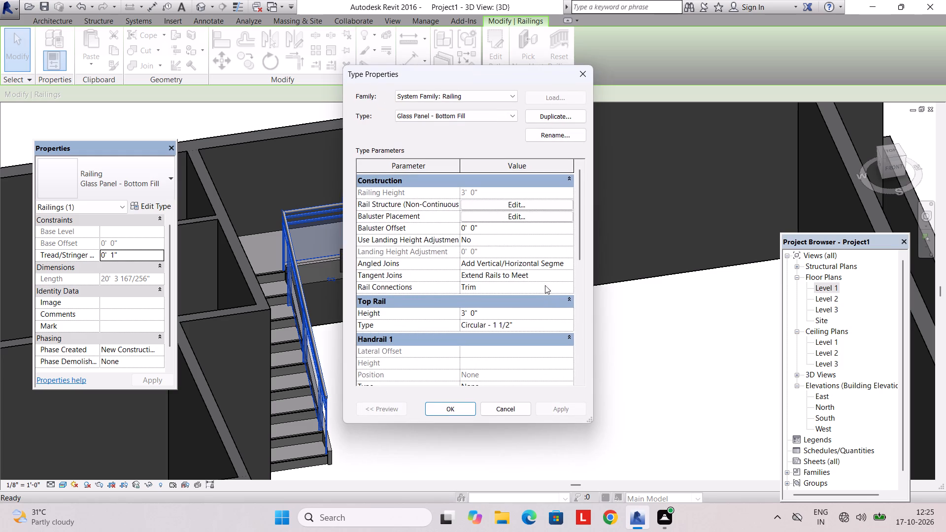
left_click(566, 260)
left_click(529, 287)
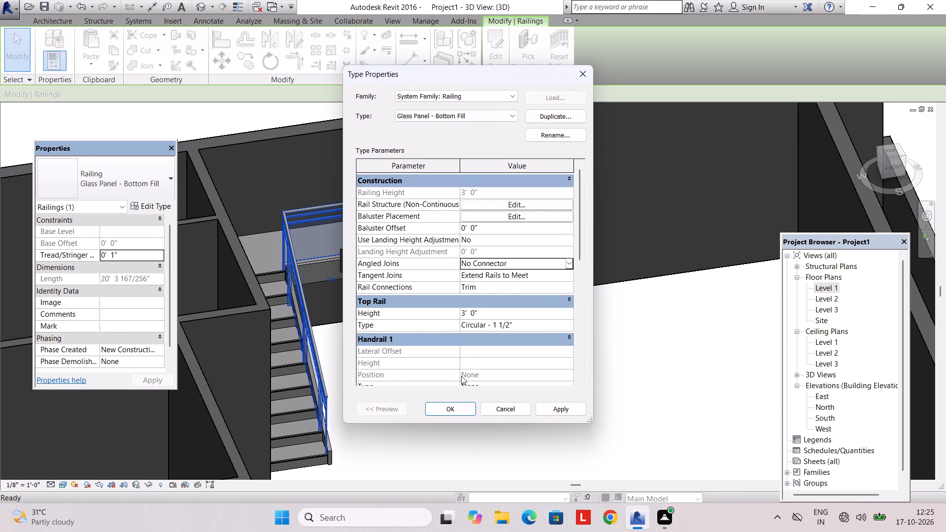
left_click(439, 416)
left_click(439, 414)
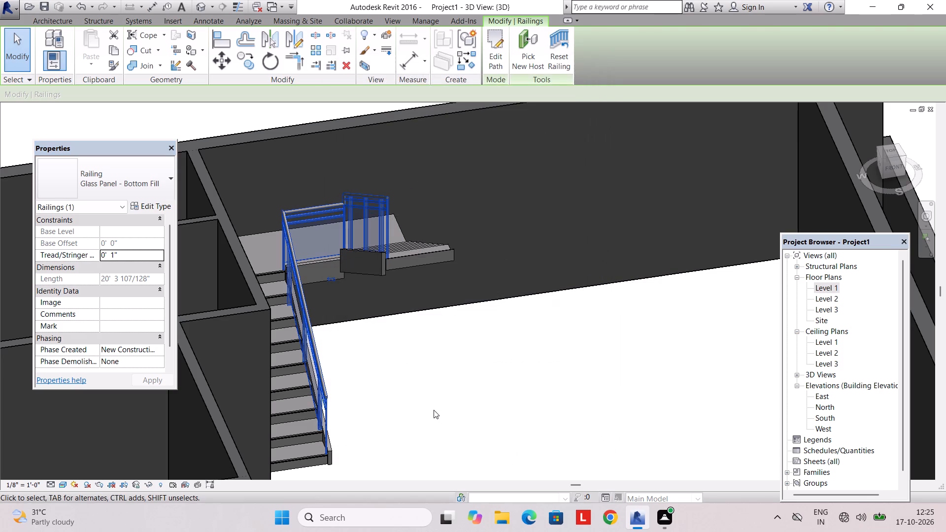
key("Escape")
Set Tangent Joins to No Connector in the staircase's Glass Panel - Bottom Fill railing type.
middle_click_drag(352, 302, 276, 248, "shift")
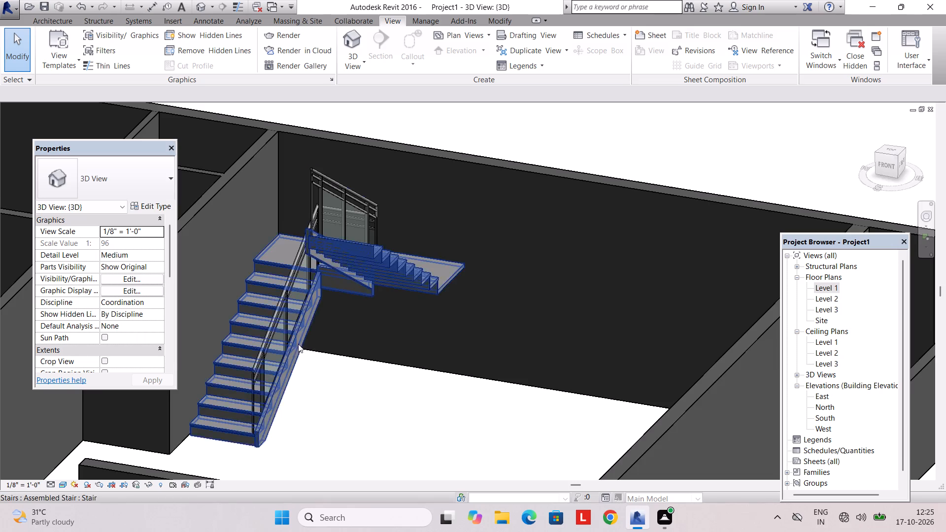
scroll(298, 345, "up", 3)
middle_click_drag(301, 339, 254, 323, "shift")
scroll(254, 323, "down", 4)
middle_click_drag(315, 359, 389, 346)
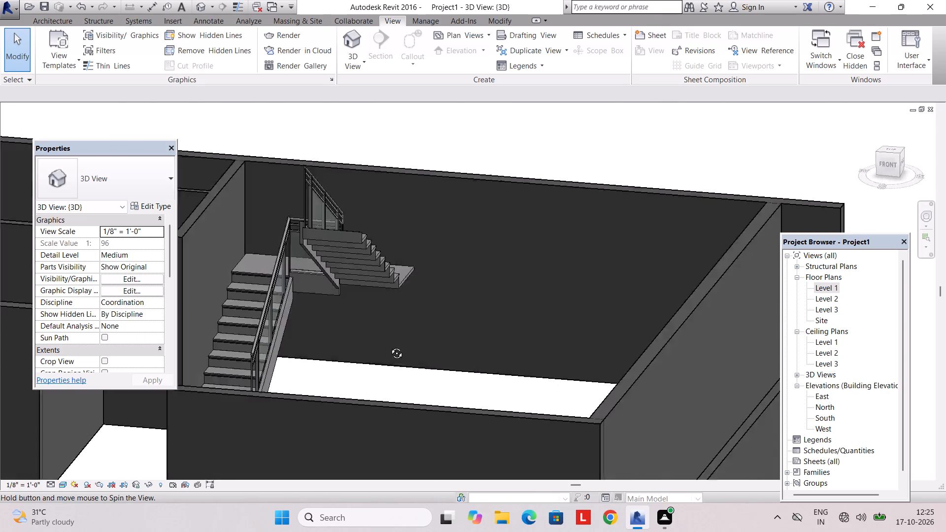
middle_click_drag(389, 346, 492, 386)
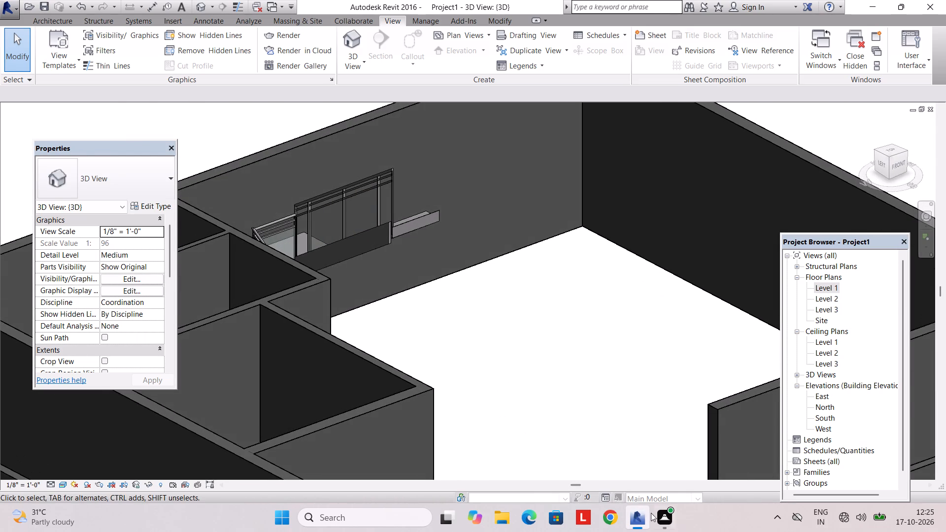
middle_click_drag(359, 290, 313, 349, "shift")
left_click(281, 218)
left_click(151, 204)
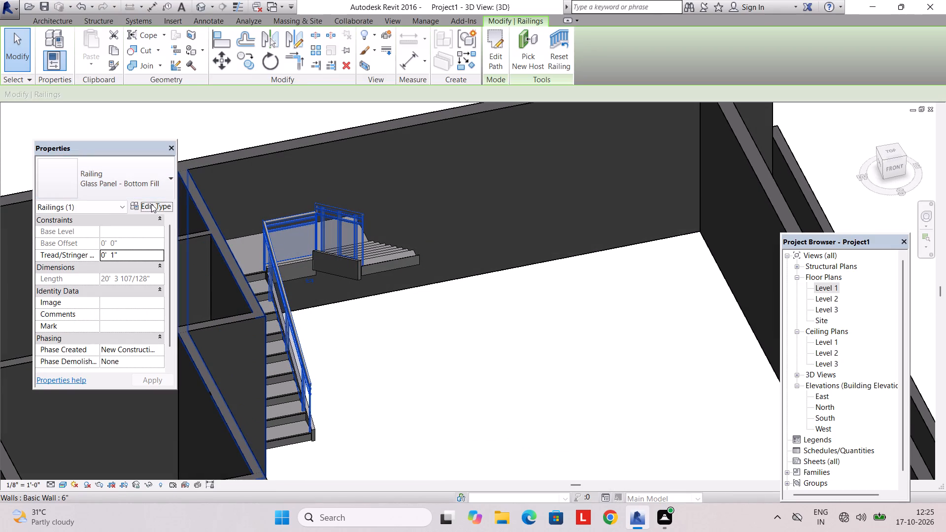
left_click(560, 273)
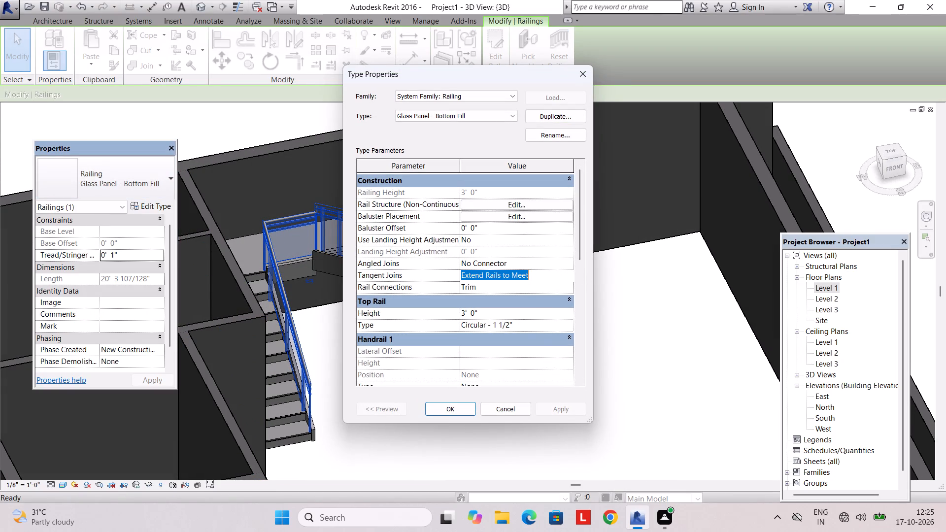
left_click(566, 273)
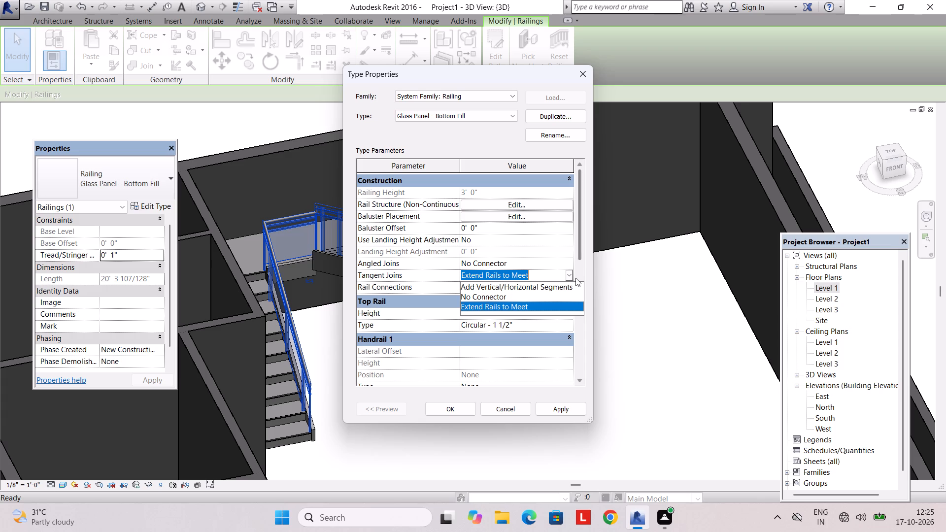
left_click(492, 296)
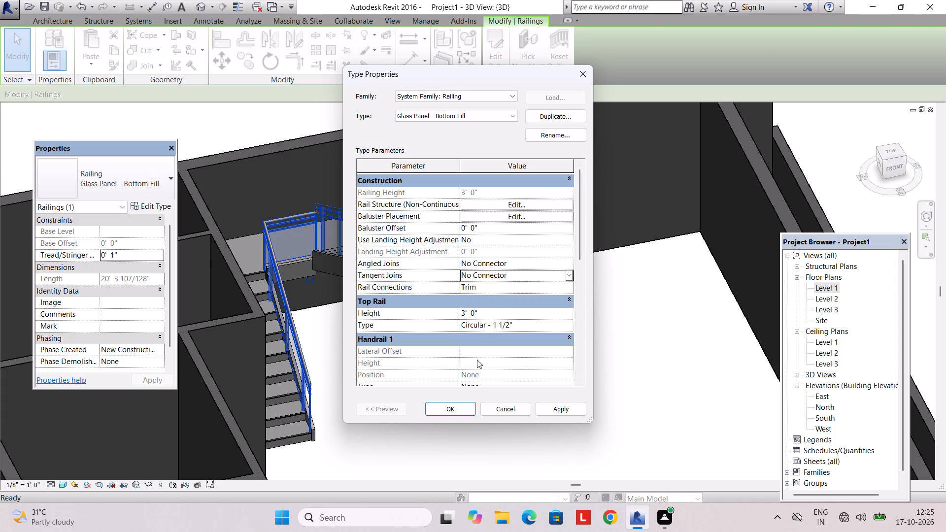
left_click(452, 410)
key("Escape")
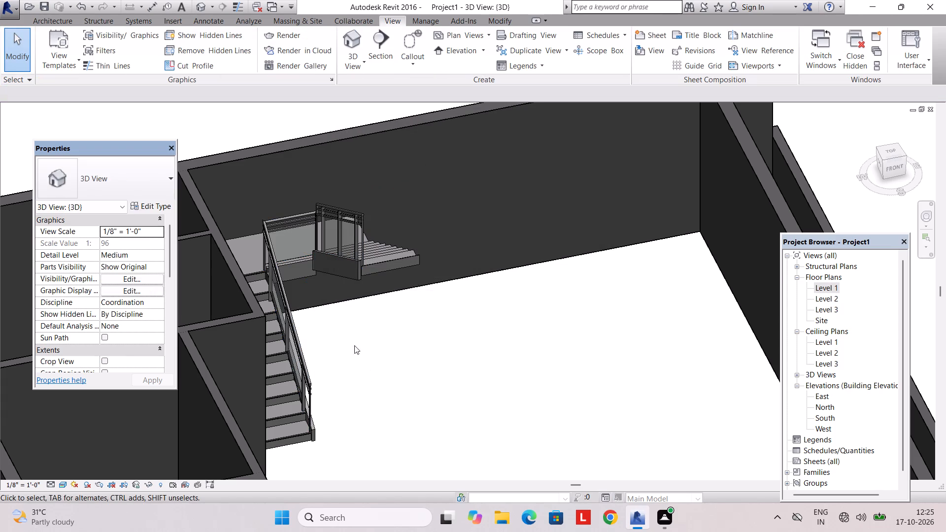
Set the glass railing type's Top Rail type to Elliptical - 1 1/2" x 1 1/8".
middle_click_drag(353, 338, 300, 289, "shift")
scroll(353, 338, "down", 1, "shift")
left_click(273, 255)
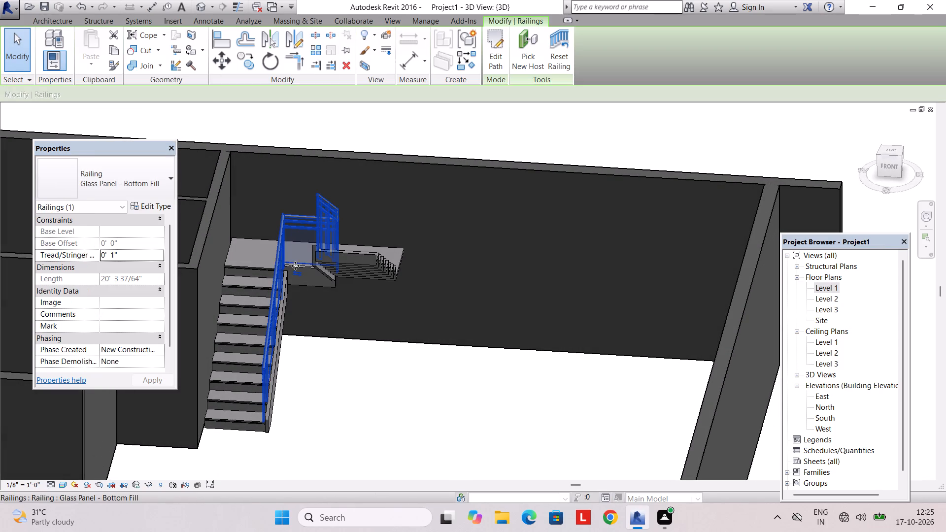
left_click(138, 202)
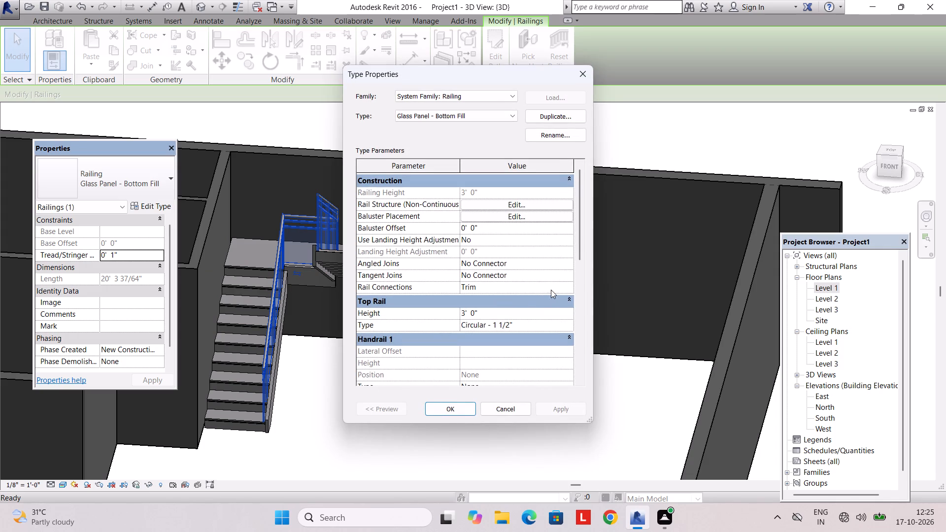
left_click(570, 322)
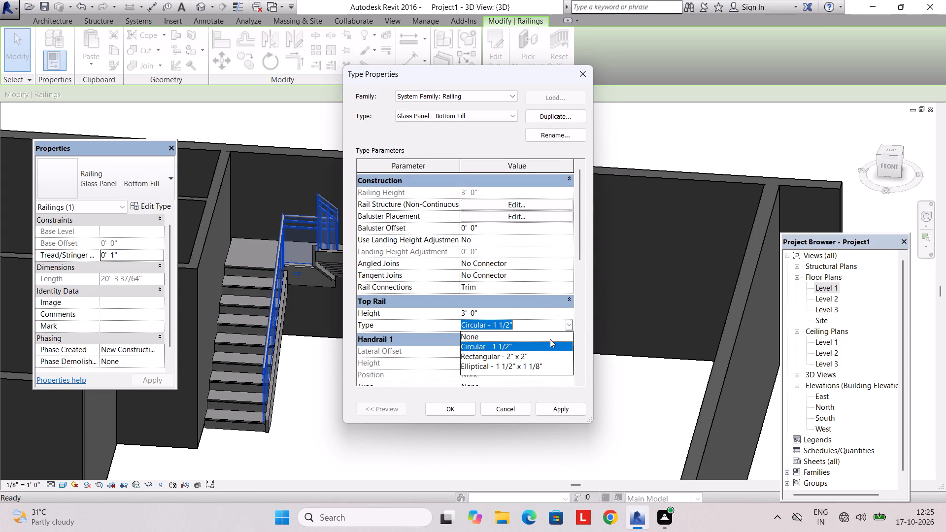
left_click(499, 365)
left_click(463, 415)
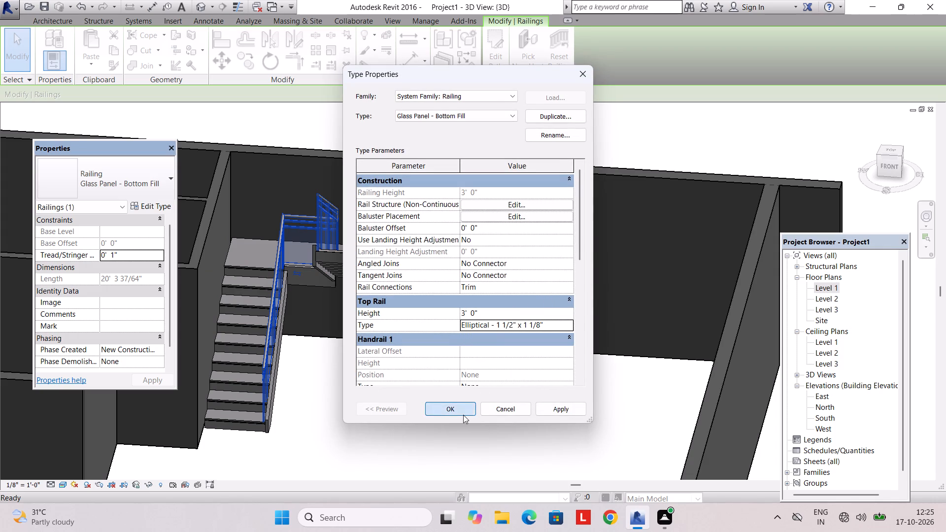
key("Escape")
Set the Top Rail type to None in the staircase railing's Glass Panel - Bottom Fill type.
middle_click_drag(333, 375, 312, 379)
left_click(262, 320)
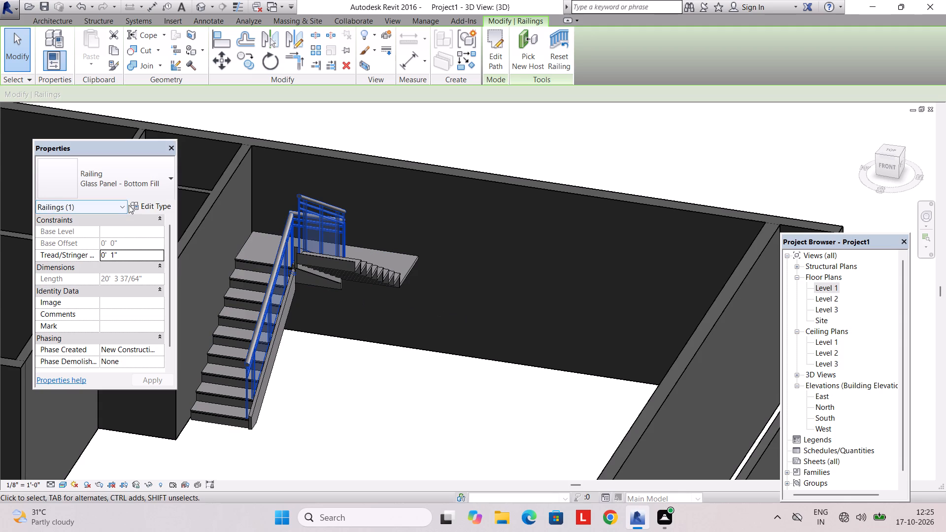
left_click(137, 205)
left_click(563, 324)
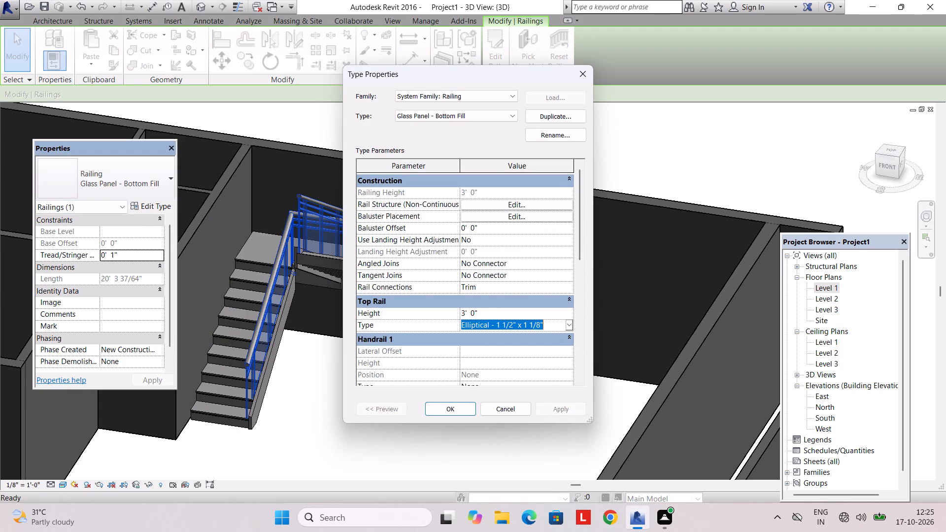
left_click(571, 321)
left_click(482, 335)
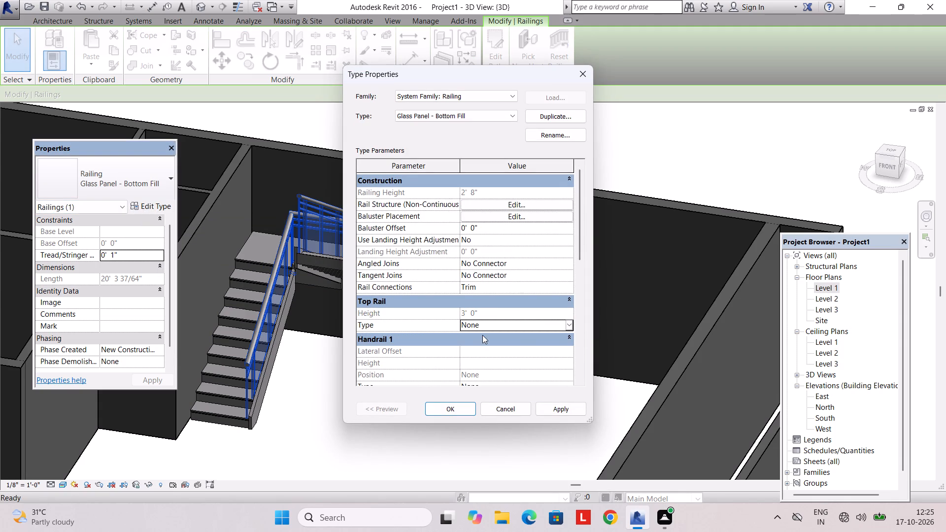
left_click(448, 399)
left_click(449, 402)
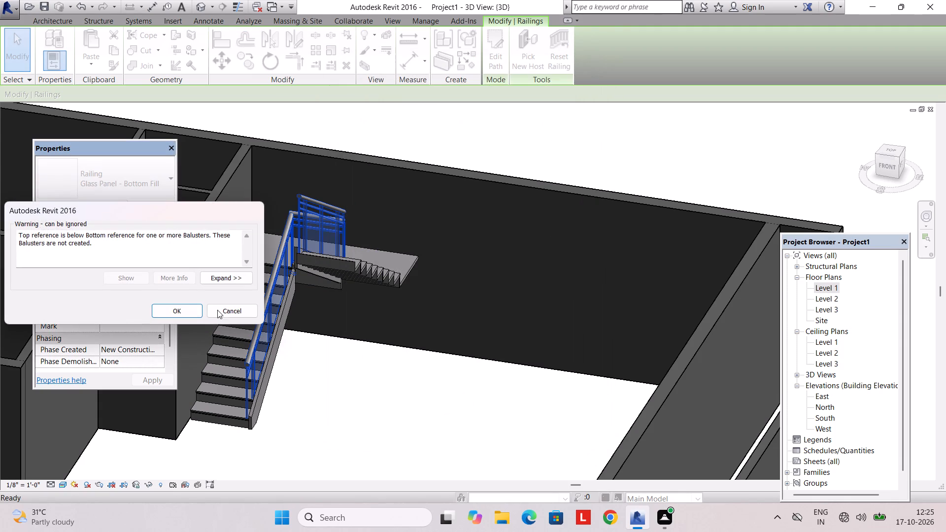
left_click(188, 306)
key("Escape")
Set the Top Rail type to Circular - 1 1/2" in the Glass Panel - Bottom Fill railing type.
middle_click_drag(291, 323, 377, 288, "shift")
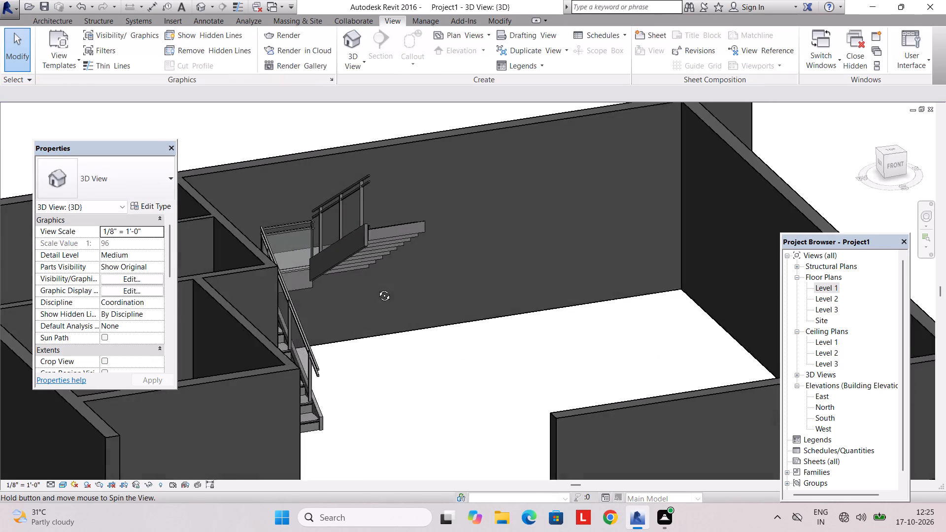
middle_click_drag(377, 288, 267, 258, "shift")
scroll(283, 311, "up", 2)
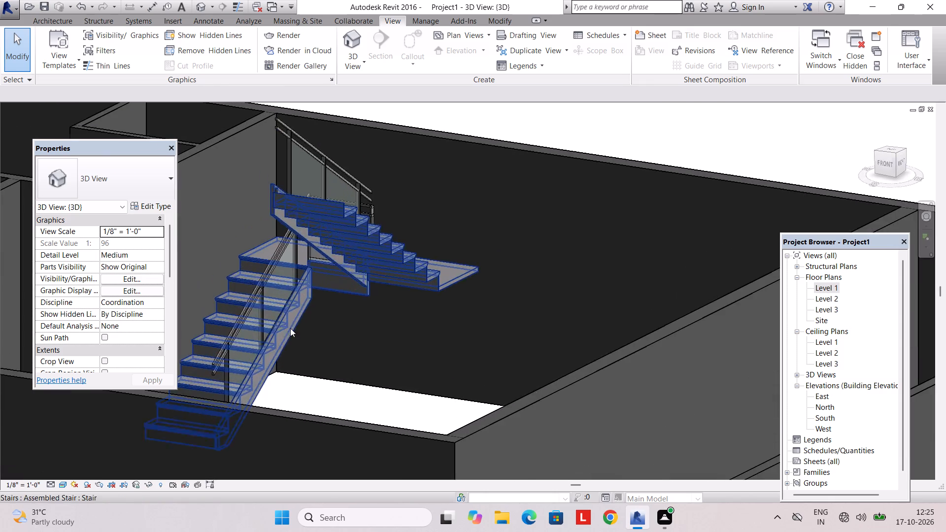
middle_click_drag(299, 341, 329, 361, "shift")
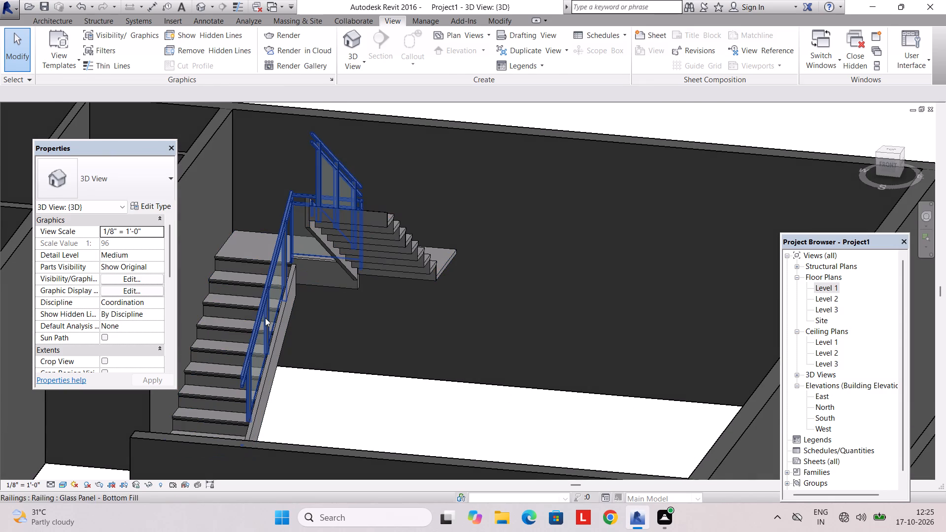
left_click(264, 316)
left_click(136, 200)
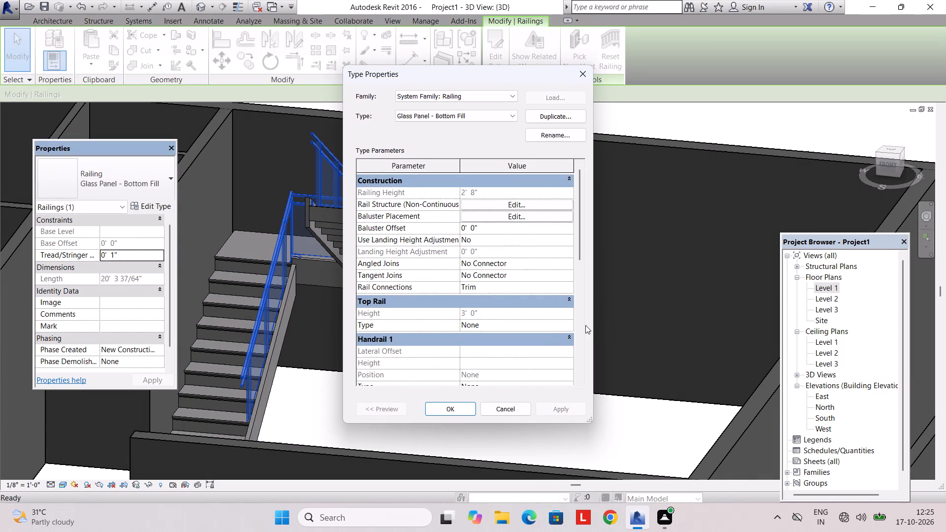
left_click(570, 324)
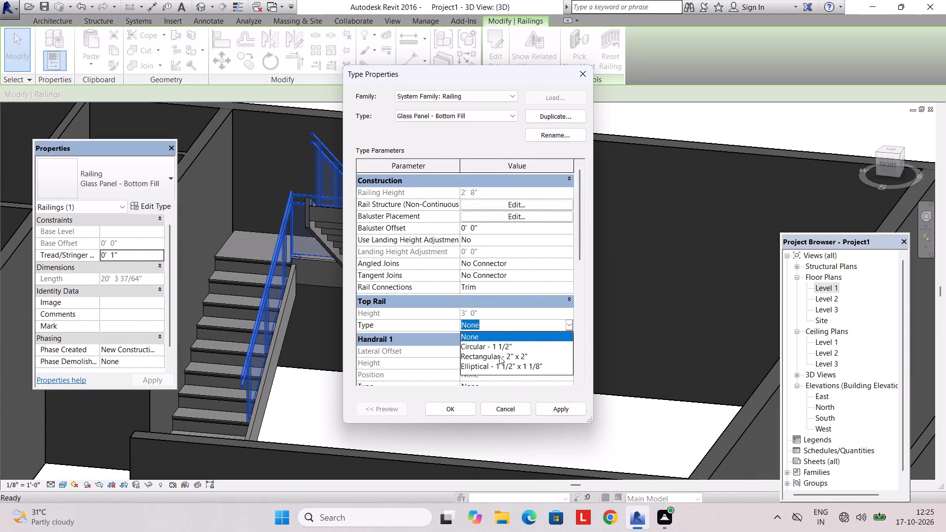
left_click(495, 347)
left_click(464, 406)
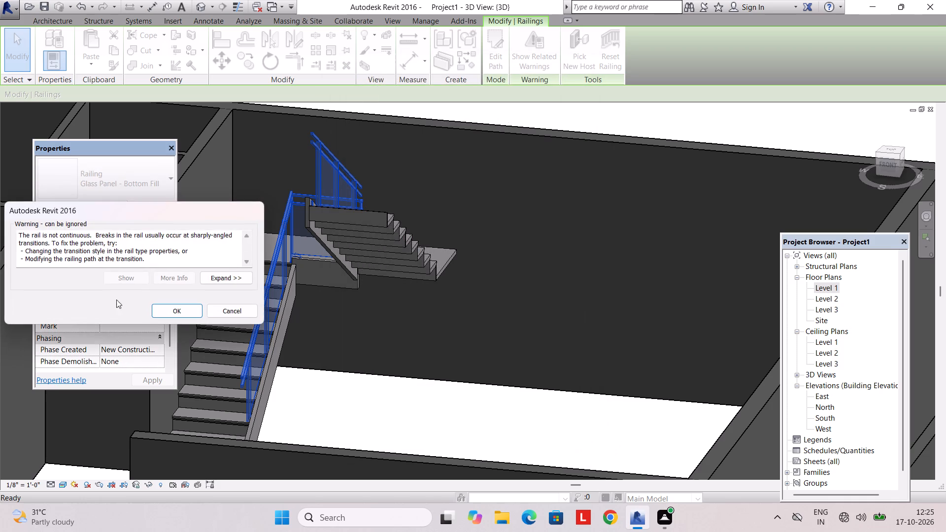
left_click(164, 306)
key("Escape")
Review the Left Support stringer's type properties within the assembled staircase's type settings.
middle_click_drag(373, 322, 316, 303, "shift")
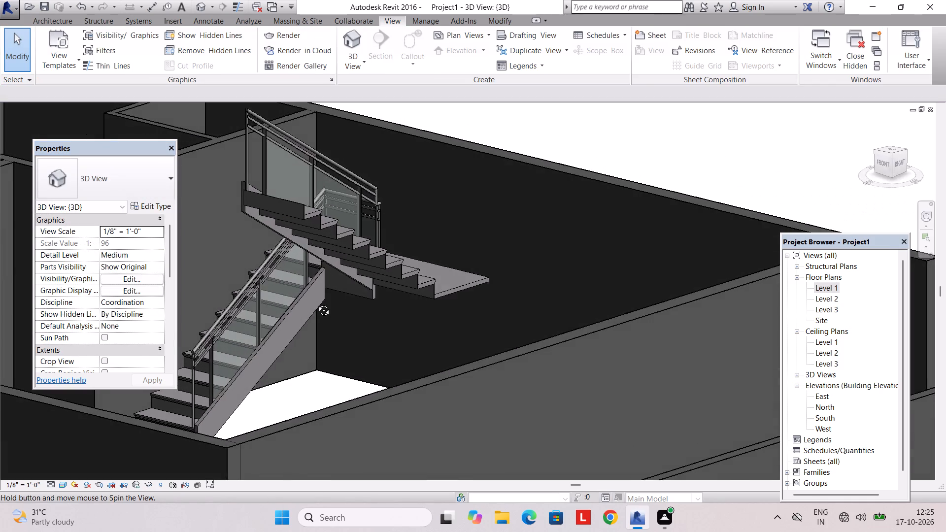
middle_click_drag(316, 303, 482, 350, "shift")
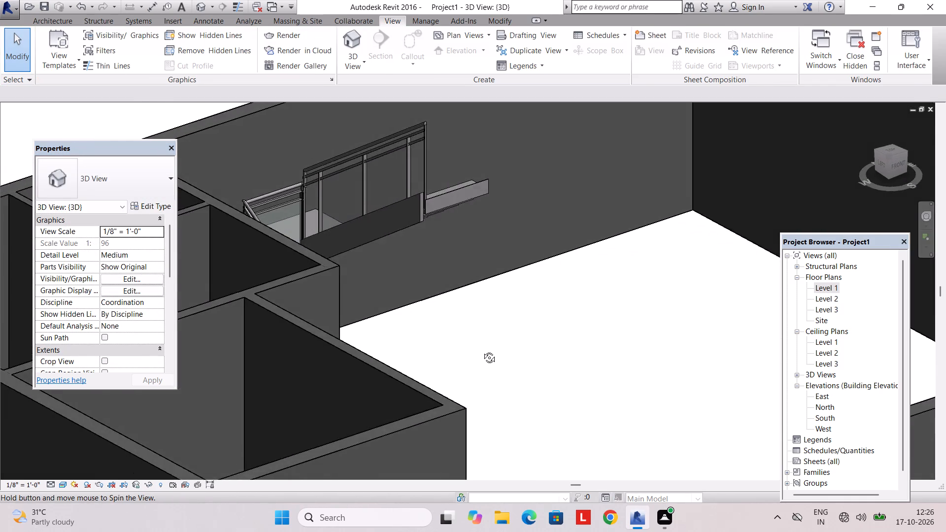
middle_click_drag(482, 350, 524, 398, "shift")
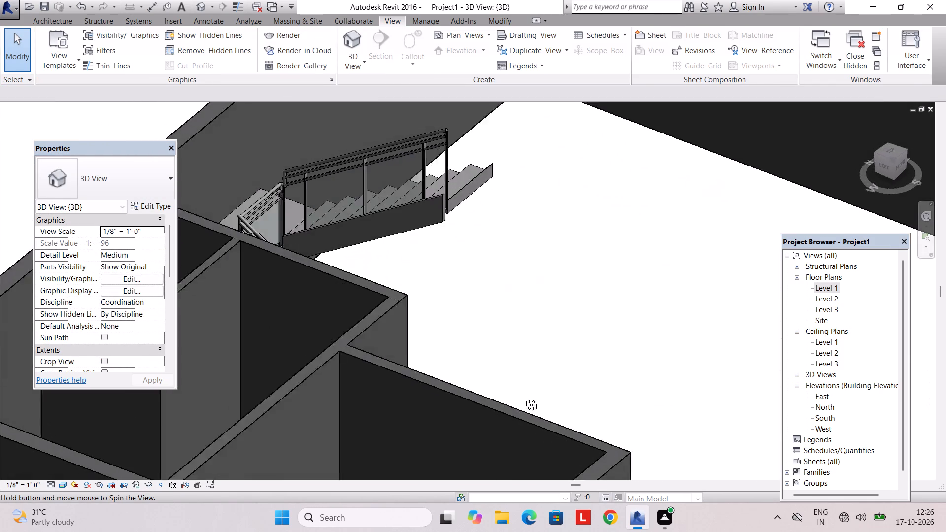
middle_click_drag(524, 398, 376, 399, "shift")
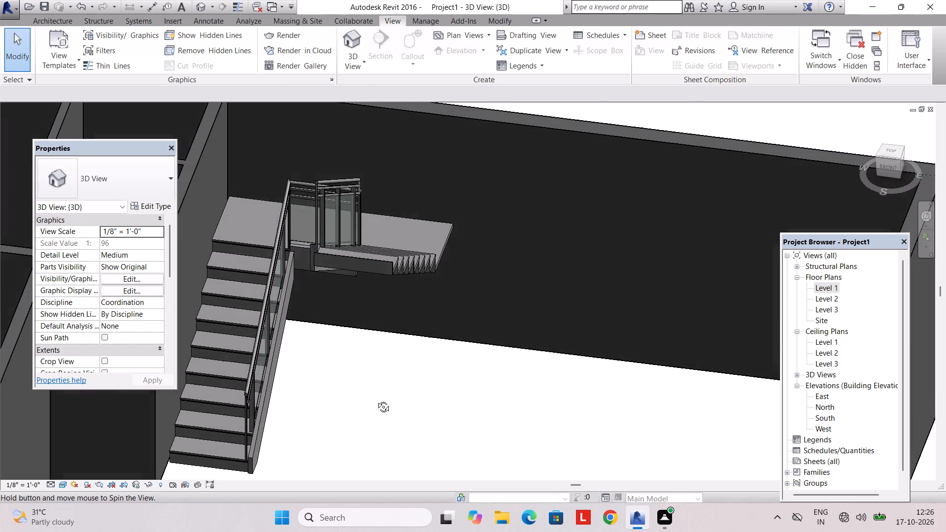
middle_click_drag(376, 399, 397, 416, "shift")
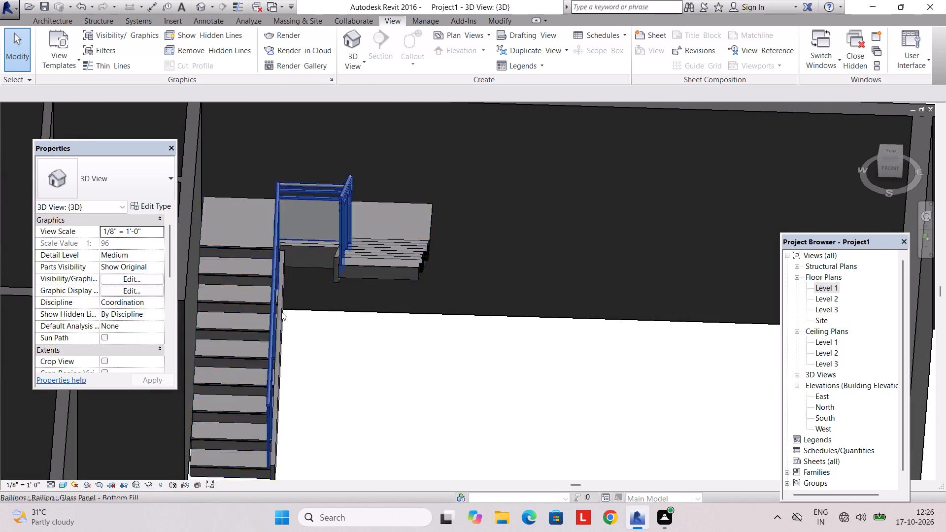
left_click(276, 312)
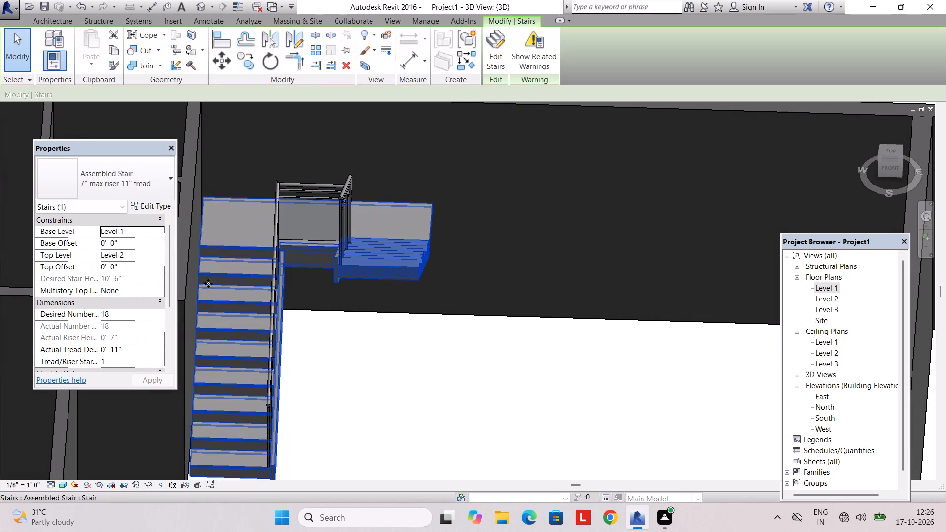
left_click(240, 249)
left_click(154, 205)
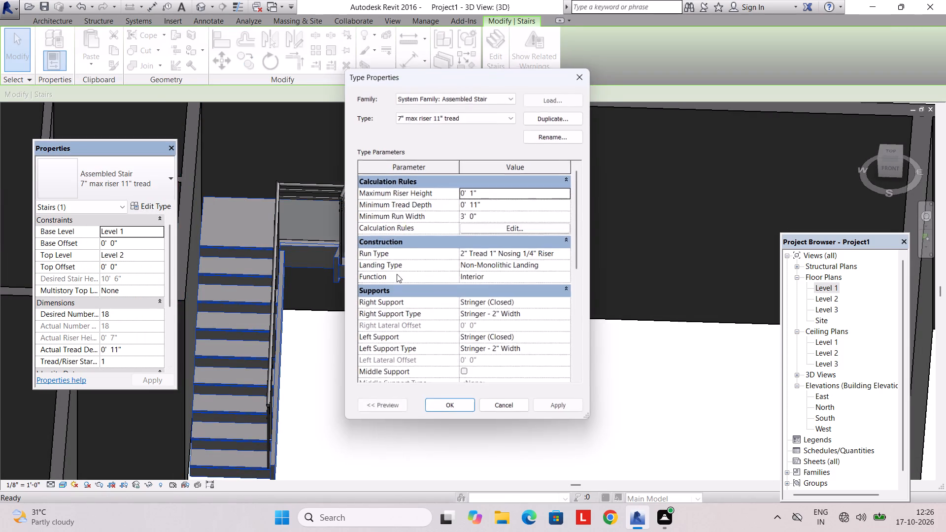
scroll(562, 317, "down", 2)
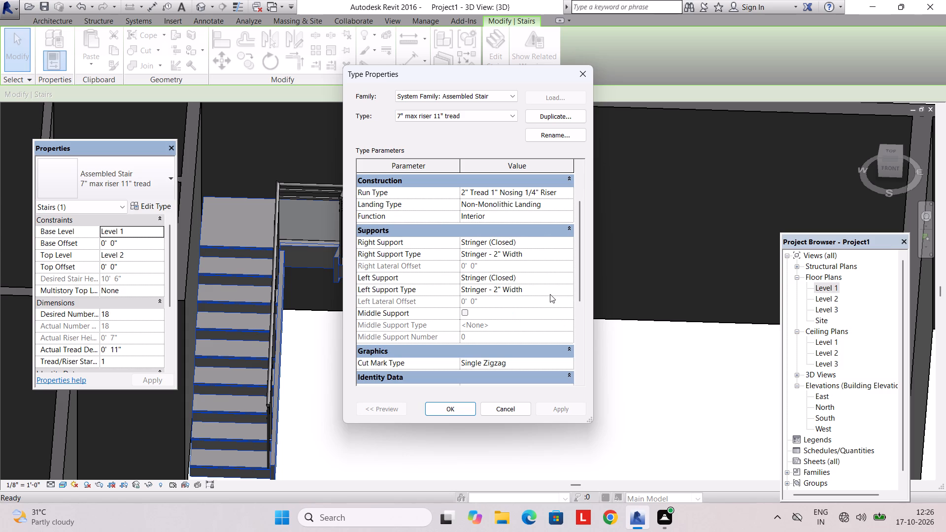
left_click(570, 290)
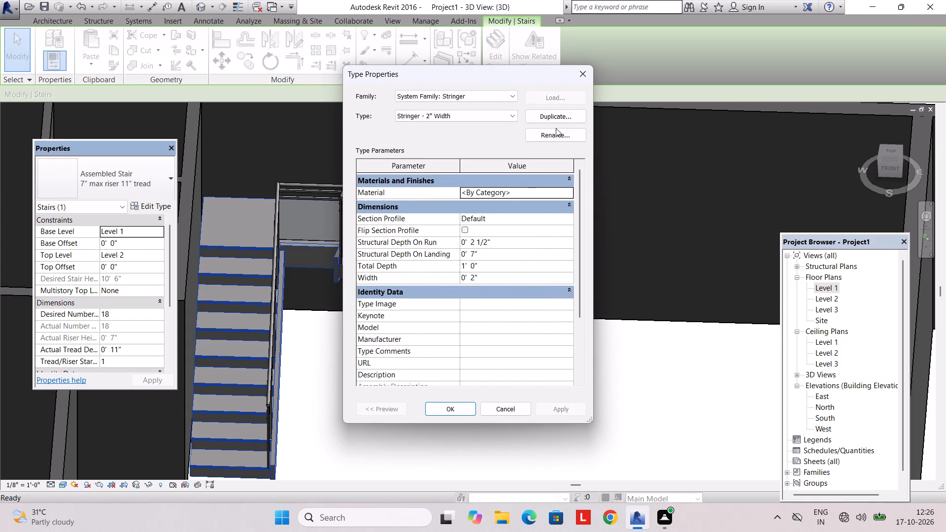
left_click(575, 74)
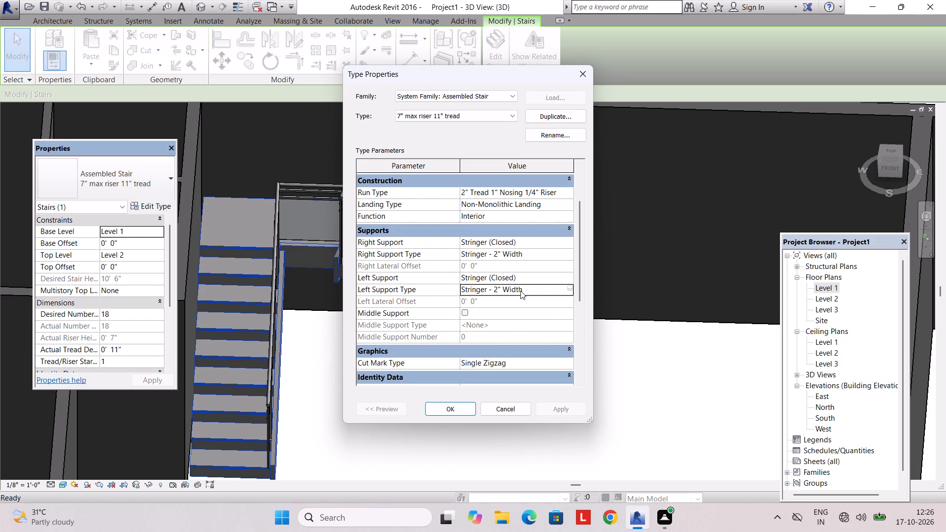
Review the Right Support stringer's type properties, including its available families and types.
left_click(567, 250)
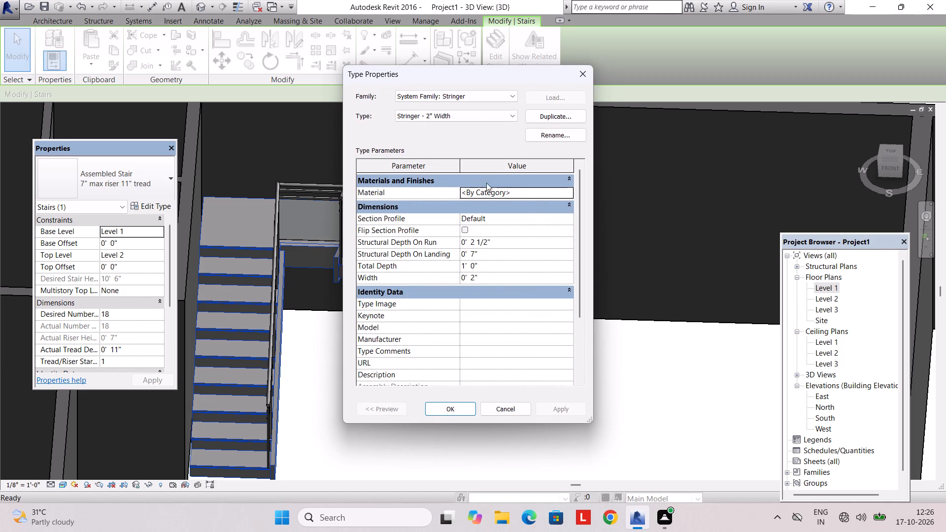
left_click(477, 112)
left_click(477, 112)
left_click(477, 98)
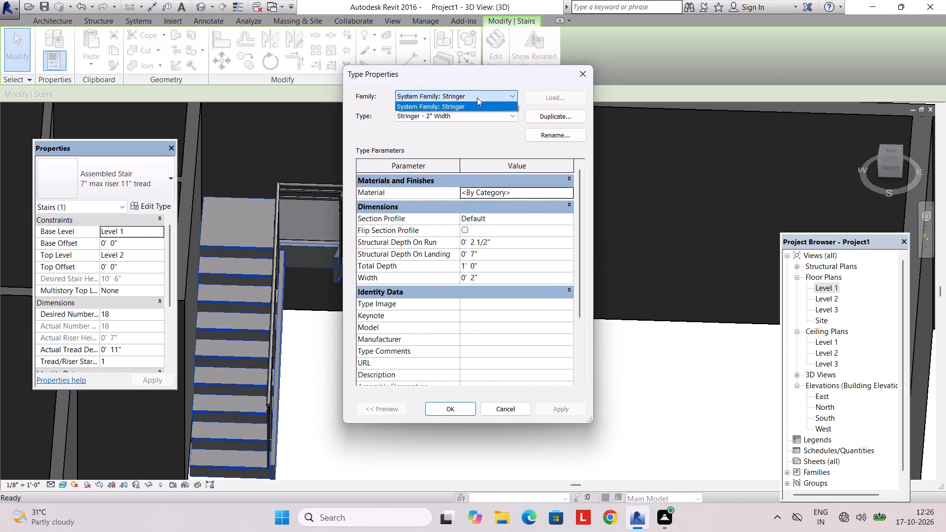
left_click(477, 98)
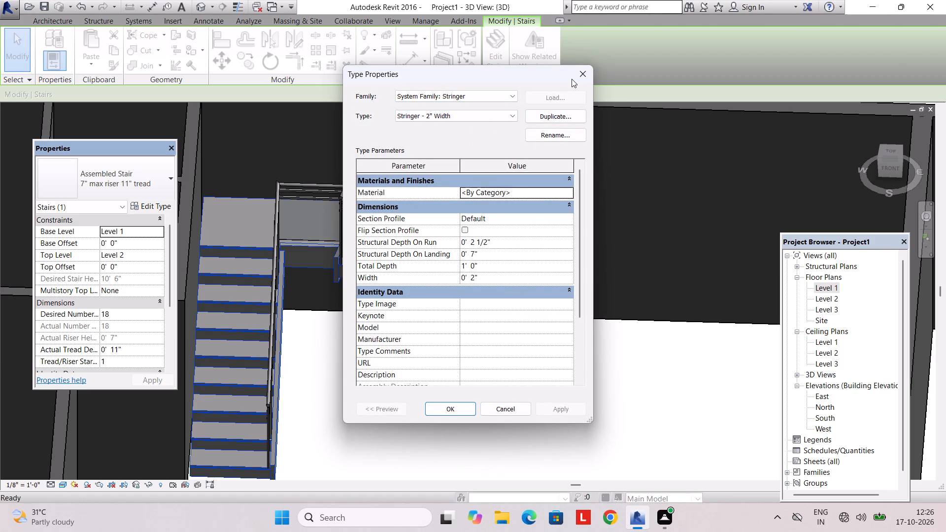
left_click(575, 78)
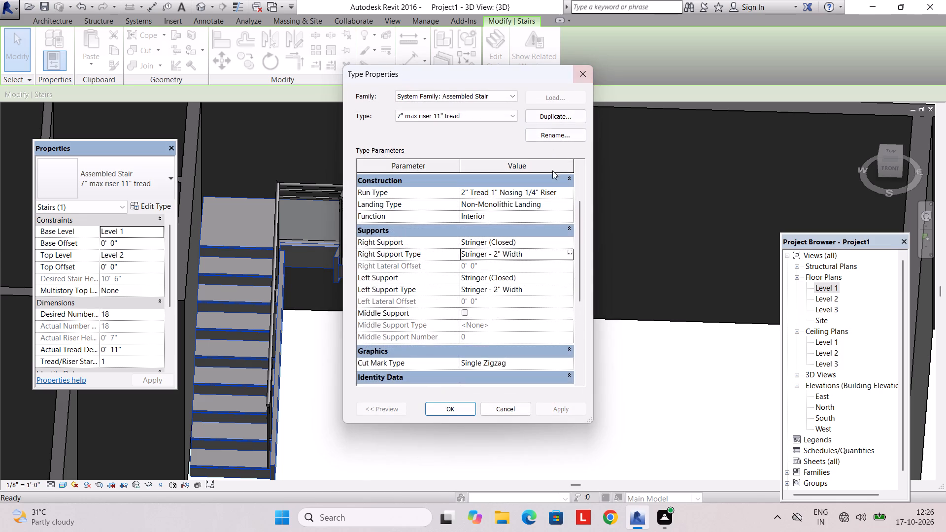
Set the Cut Mark Symbol to Curve in the staircase's Single Zigzag cut mark type.
scroll(516, 343, "down", 1)
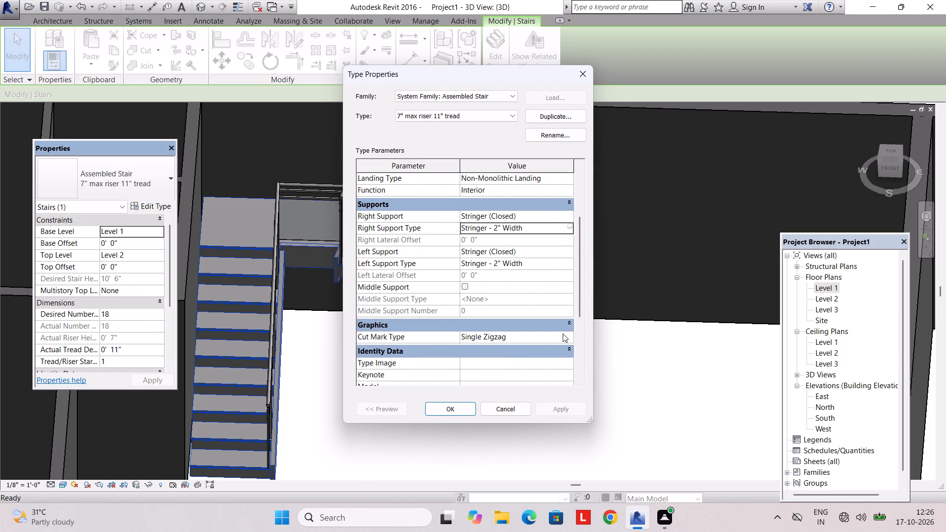
left_click(572, 336)
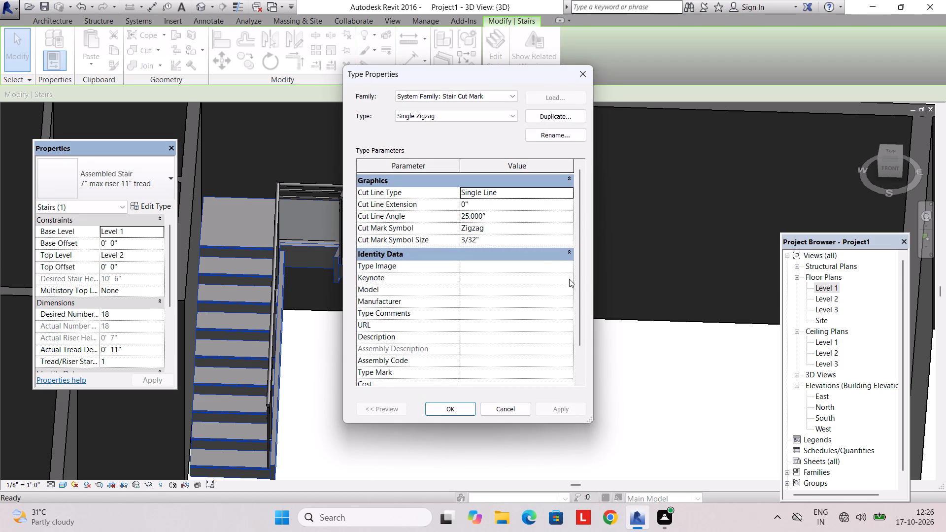
left_click(511, 231)
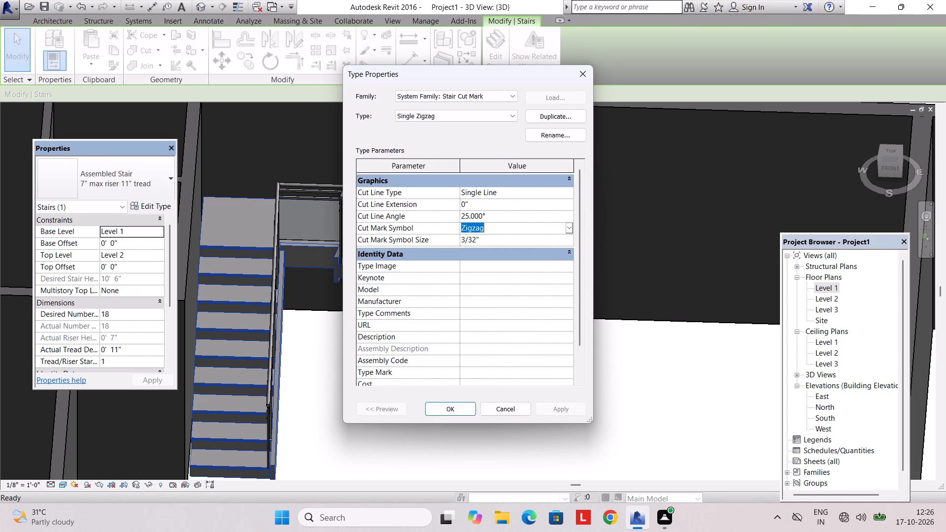
left_click(571, 228)
left_click(528, 258)
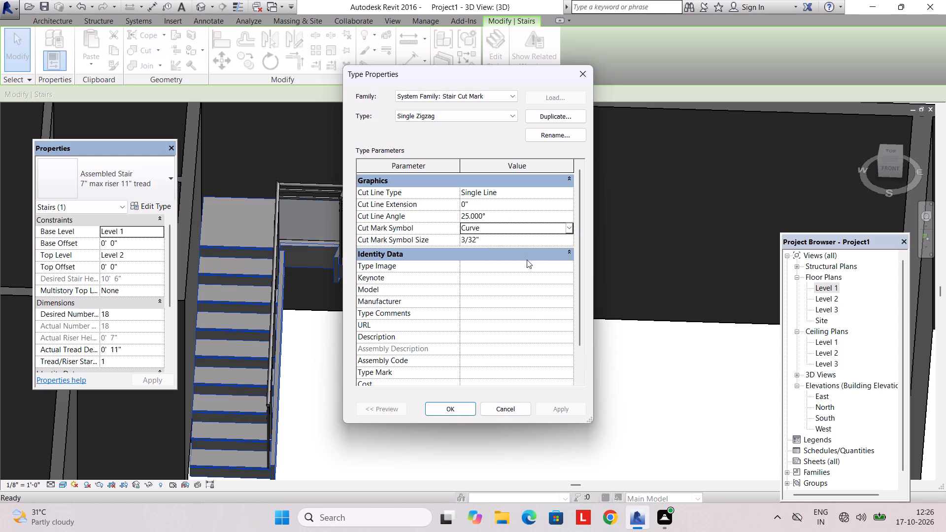
left_click(446, 411)
left_click(446, 409)
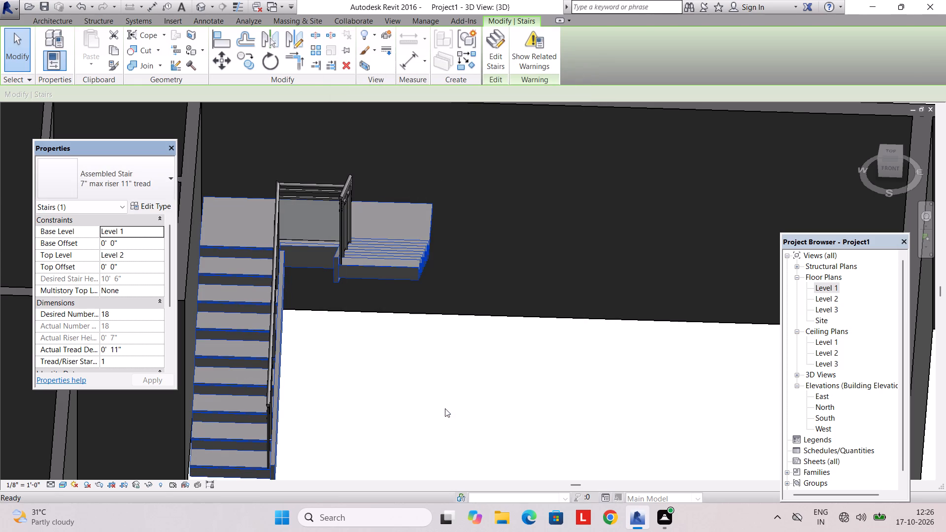
key("Escape")
Inspect the staircase flights, landing and glass railing in 3D from the front, side and back of the house.
middle_click_drag(353, 360, 283, 341, "shift")
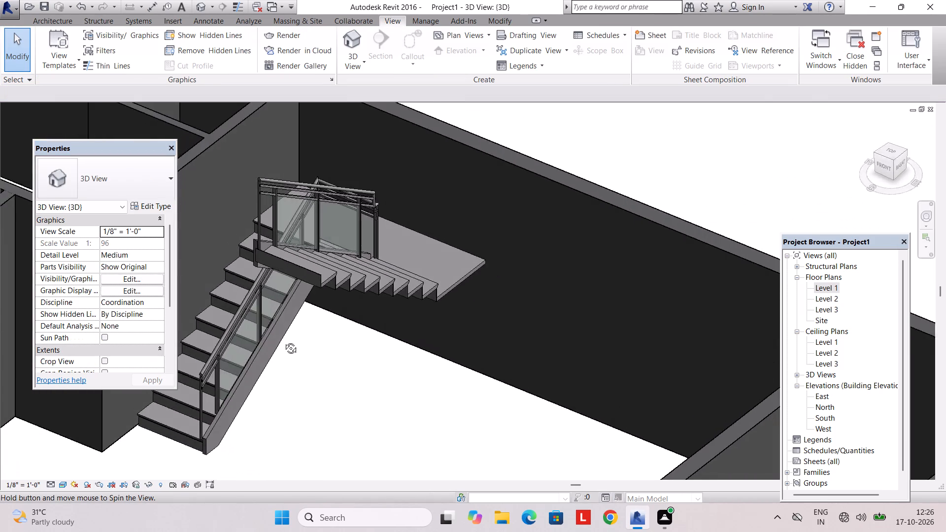
middle_click_drag(283, 341, 221, 303, "shift")
scroll(318, 274, "up", 2)
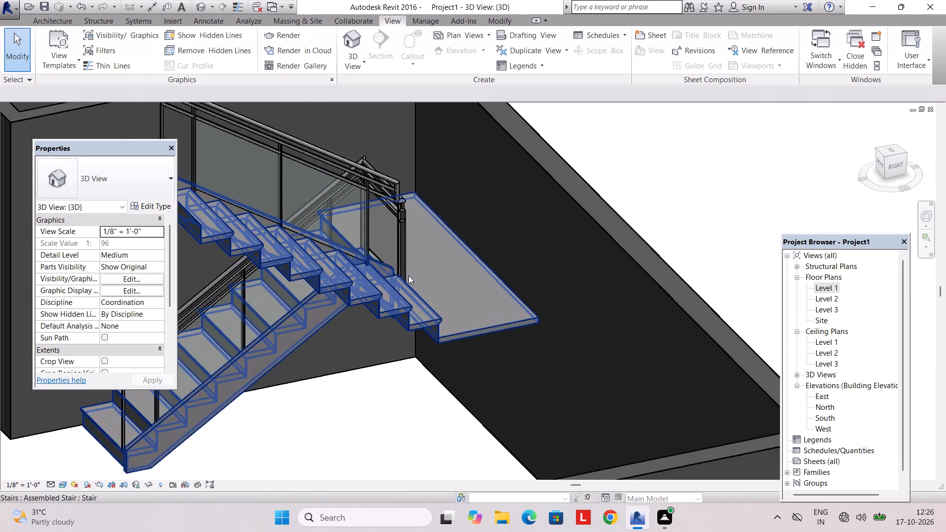
middle_click_drag(381, 292, 239, 316, "shift")
scroll(239, 315, "up", 1, "shift")
scroll(269, 297, "down", 4)
middle_click_drag(269, 306, 217, 401, "shift")
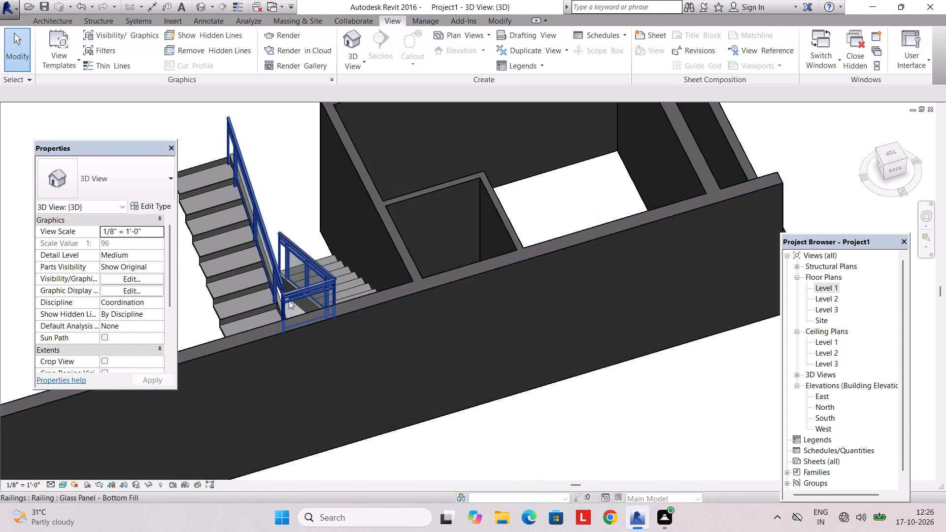
middle_click_drag(287, 306, 261, 355, "shift")
middle_click_drag(258, 327, 478, 261, "shift")
middle_click_drag(389, 300, 470, 266, "shift")
middle_click_drag(411, 292, 486, 262, "shift")
scroll(485, 267, "down", 3)
middle_click_drag(463, 307, 451, 260, "shift")
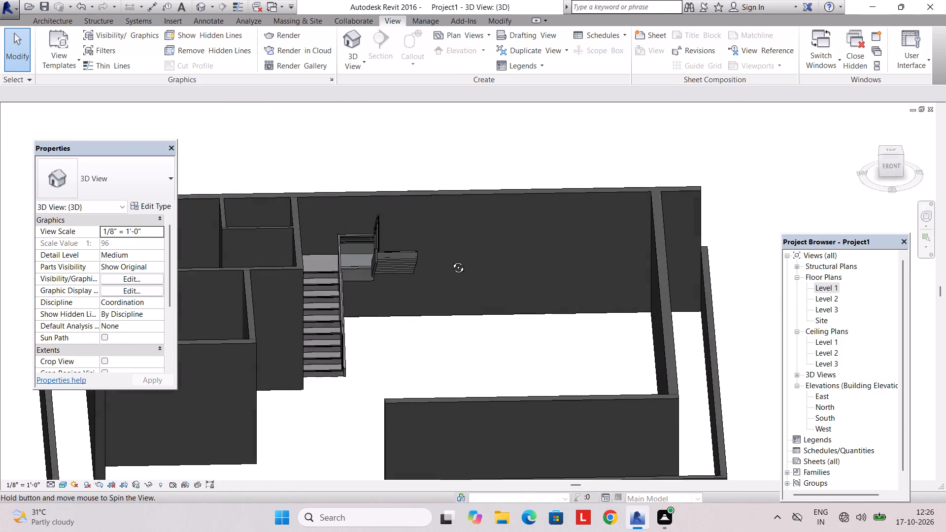
middle_click_drag(451, 260, 451, 255, "shift")
middle_click_drag(435, 265, 392, 299, "shift")
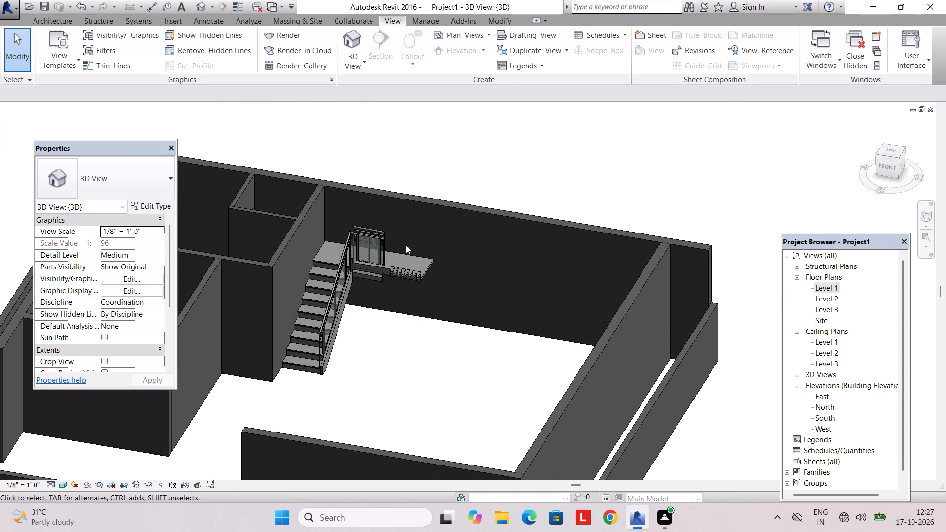
middle_click_drag(421, 209, 525, 203, "shift")
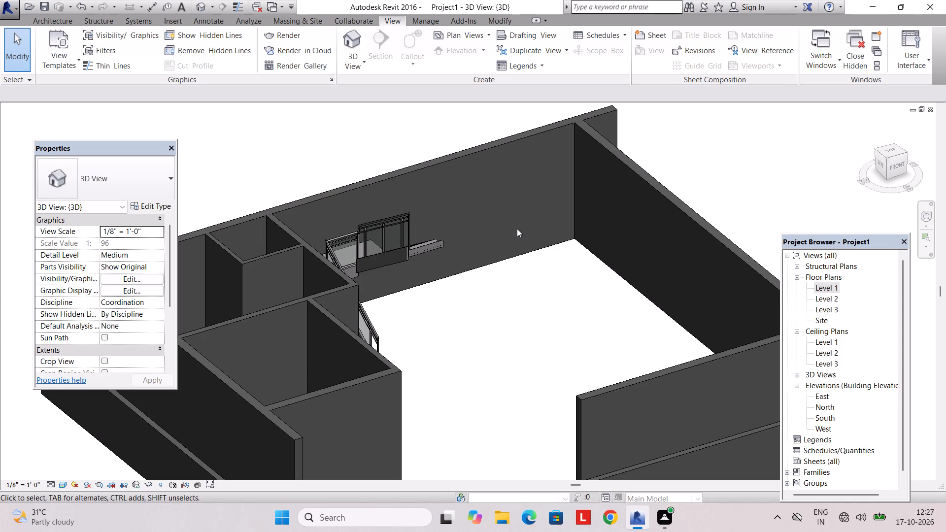
Inspect the staircase flights, landing and glass railing in 3D from the front and side of the house.
middle_click_drag(516, 241, 392, 369, "shift")
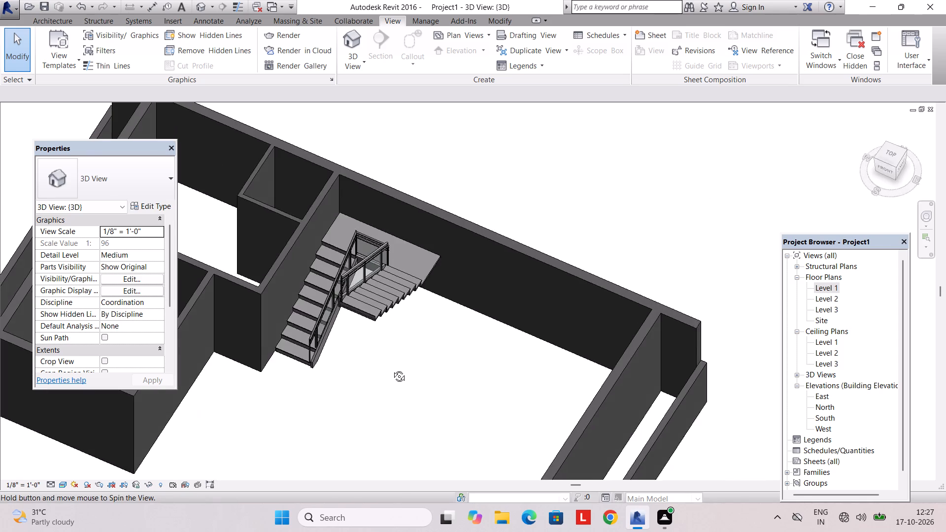
middle_click_drag(392, 369, 447, 207, "shift")
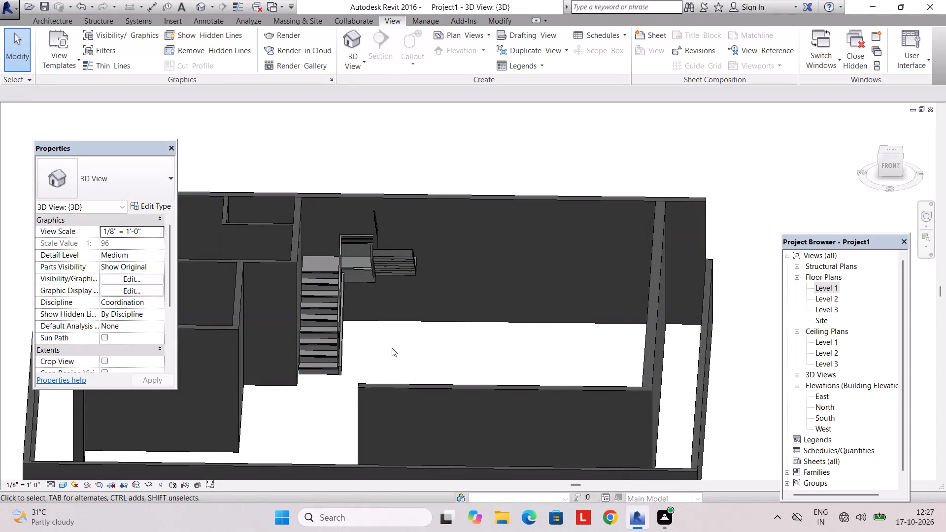
middle_click_drag(406, 271, 286, 290, "shift")
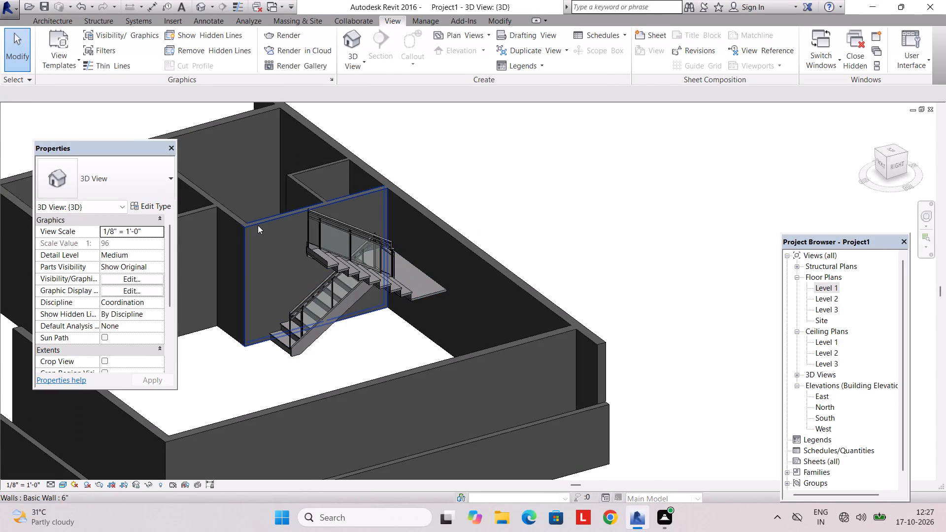
middle_click_drag(335, 266, 274, 177, "shift")
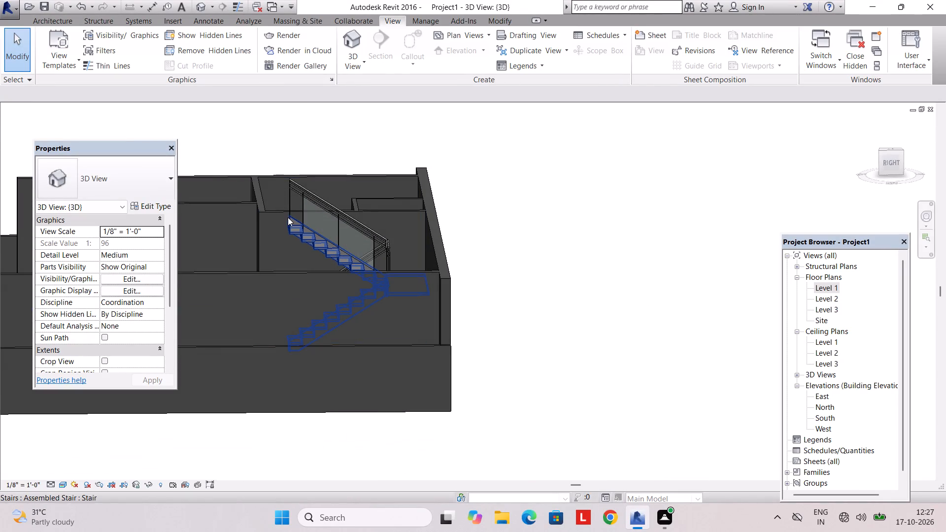
scroll(304, 274, "down", 1)
middle_click_drag(304, 274, 441, 384, "shift")
middle_click_drag(387, 342, 424, 360, "shift")
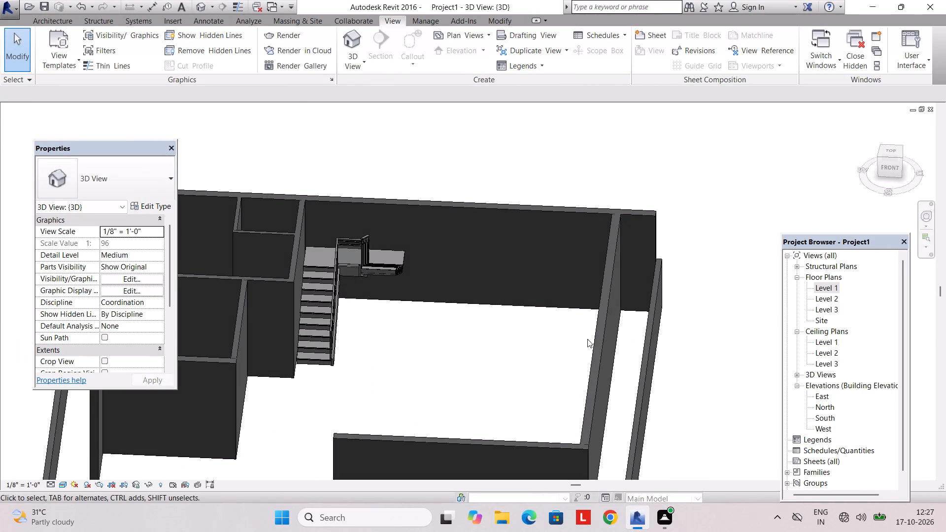
Open the Level 1 floor plan and start a new floor boundary sketch for the house.
double_click(834, 286)
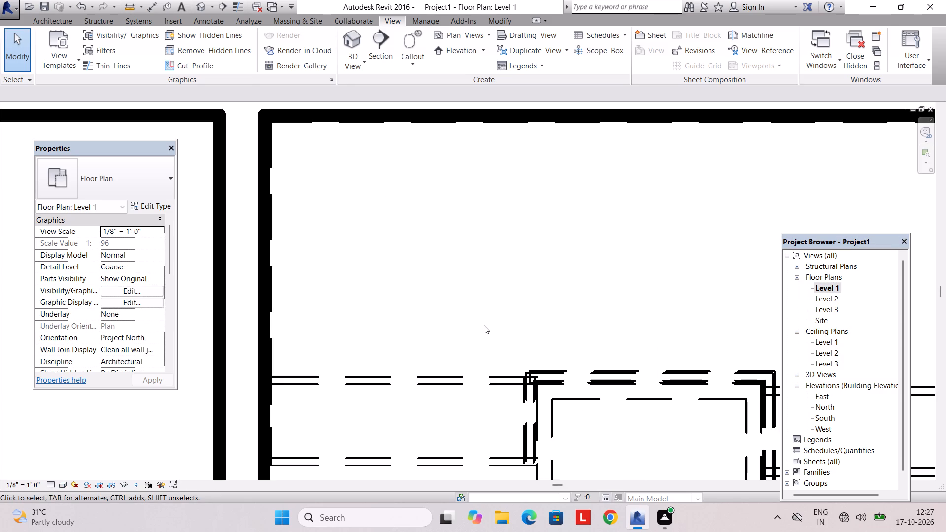
scroll(484, 325, "down", 16)
middle_click_drag(492, 395, 489, 320)
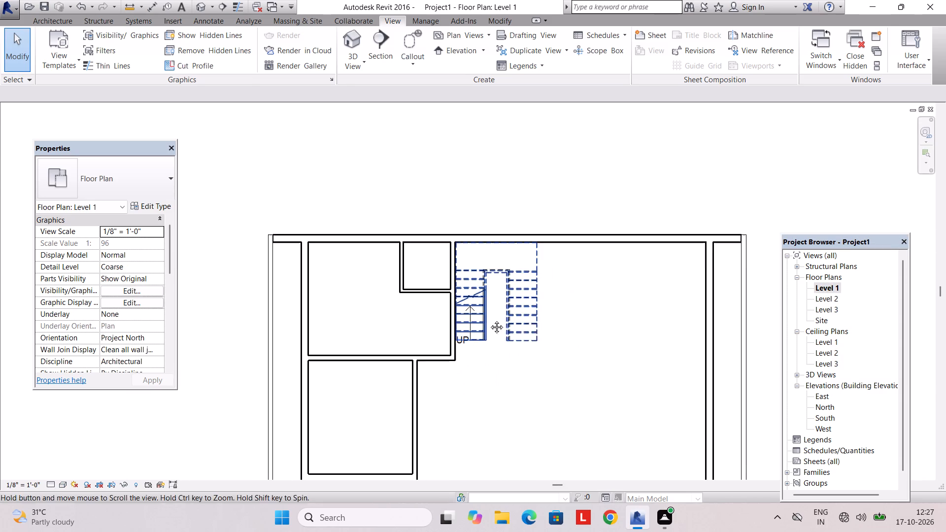
middle_click_drag(489, 320, 489, 310)
scroll(489, 314, "down", 3)
middle_click(502, 306)
middle_click_drag(492, 373, 486, 348)
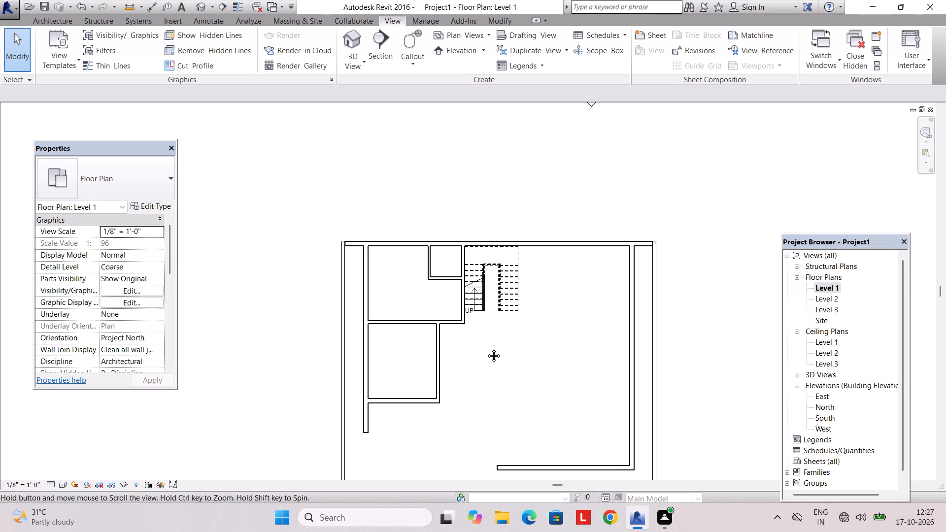
middle_click_drag(486, 348, 476, 313)
left_click(51, 22)
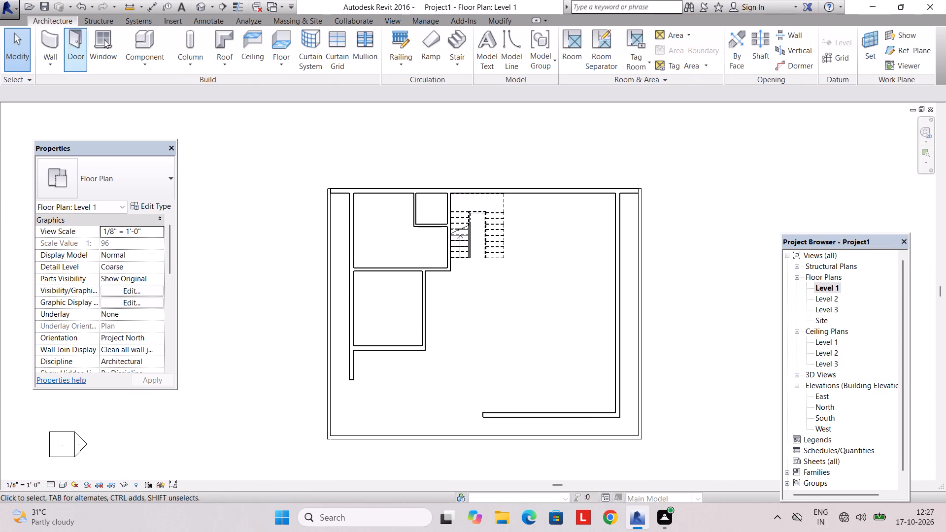
left_click(278, 42)
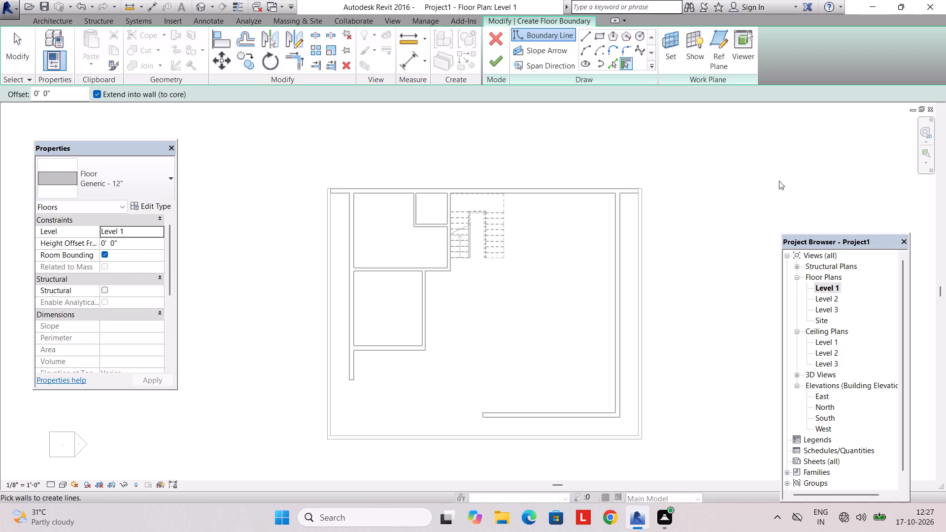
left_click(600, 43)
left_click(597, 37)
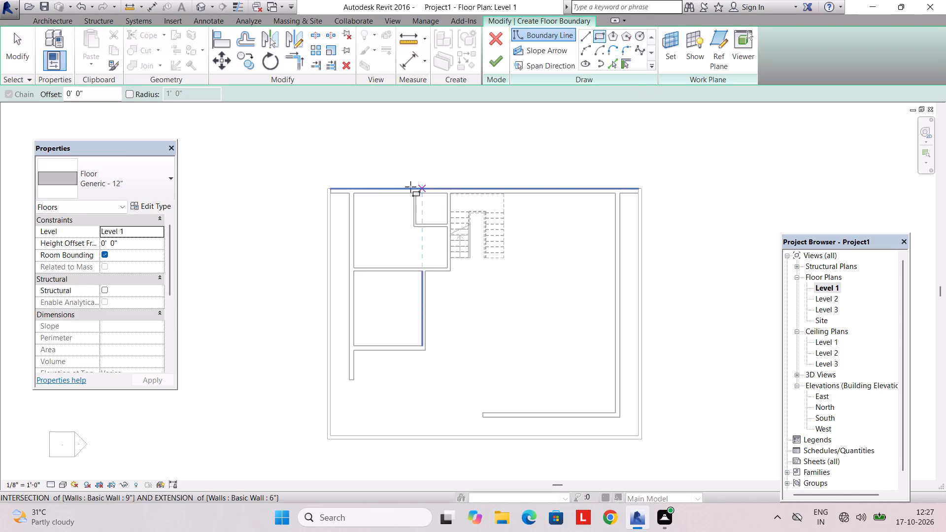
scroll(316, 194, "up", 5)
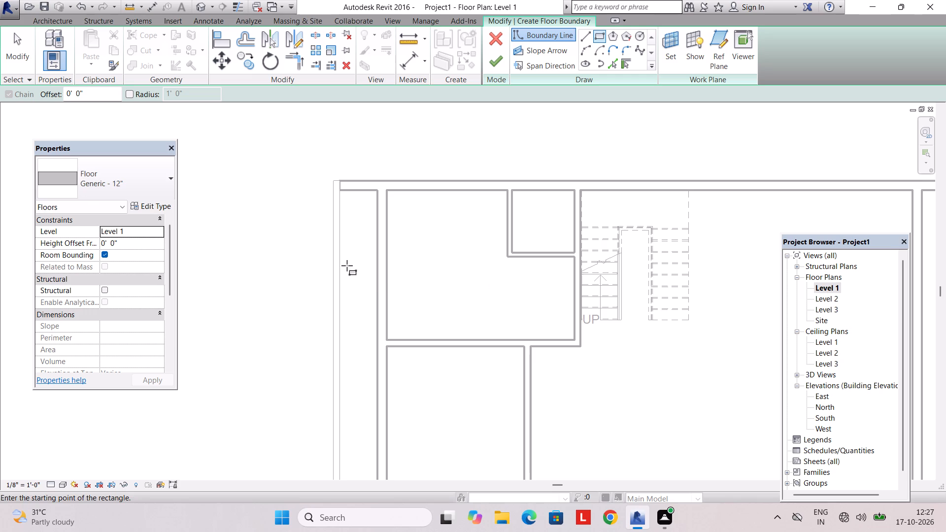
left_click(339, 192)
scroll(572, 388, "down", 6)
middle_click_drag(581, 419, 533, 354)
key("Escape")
Duplicate the Generic - 12" floor type as 6" and give its structure layer a thickness of 6".
left_click(148, 206)
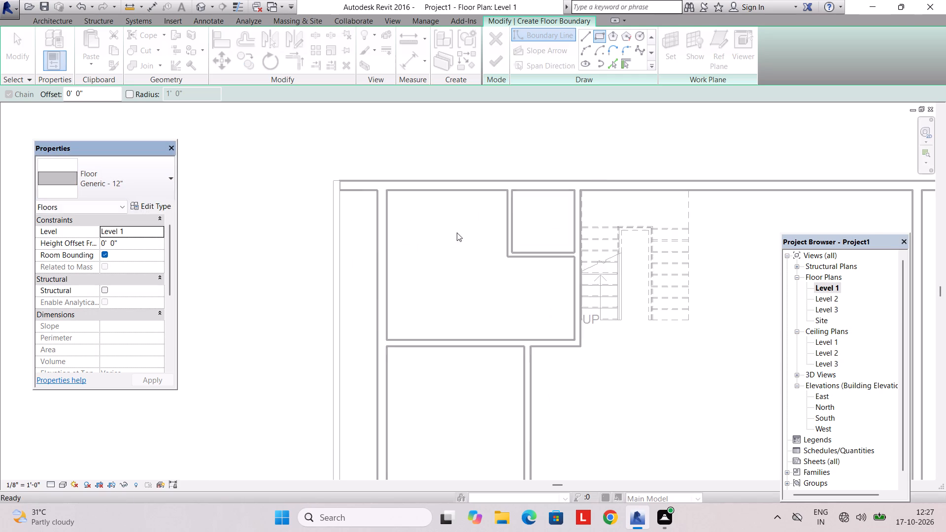
left_click(562, 120)
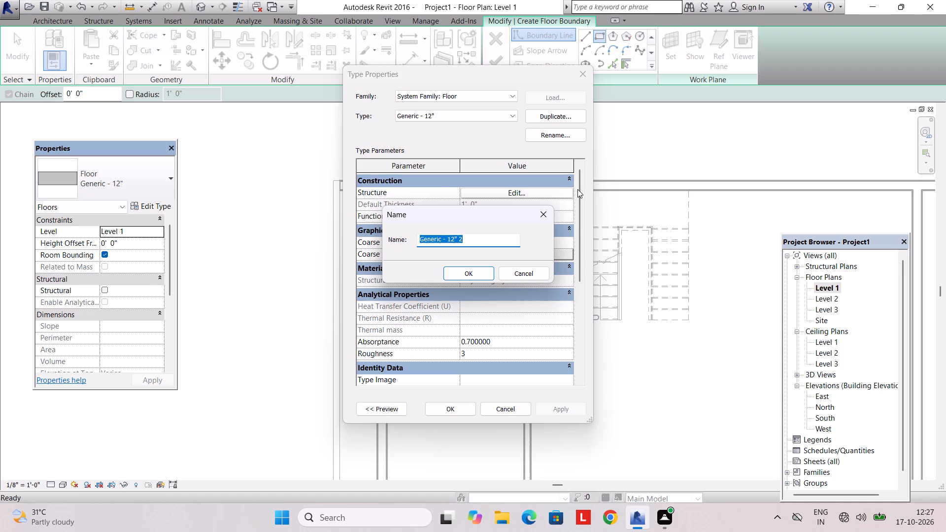
type("6\"")
key("Return")
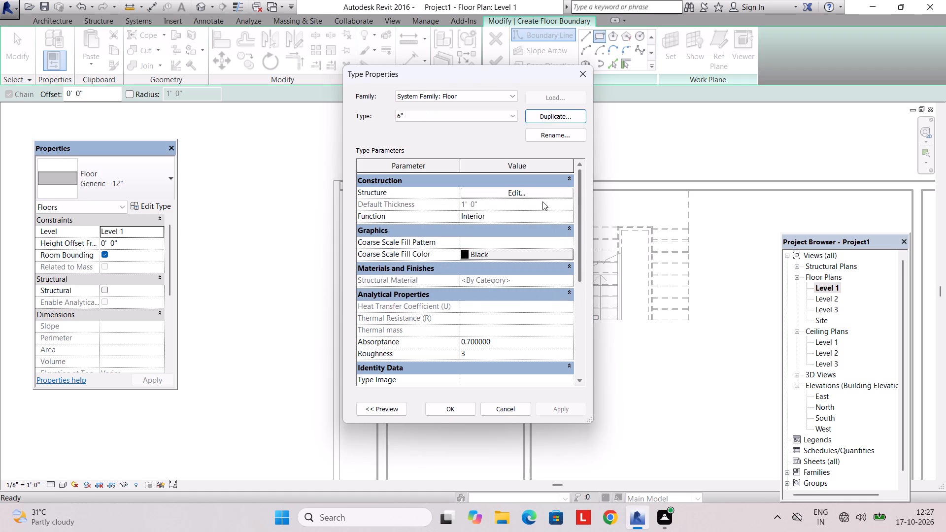
left_click(521, 190)
left_click(478, 198)
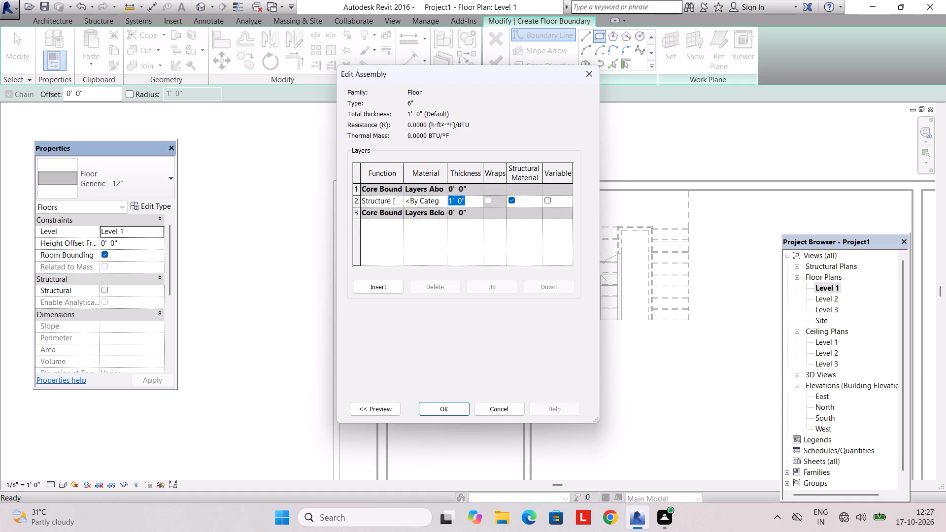
type("6\"")
key("Return")
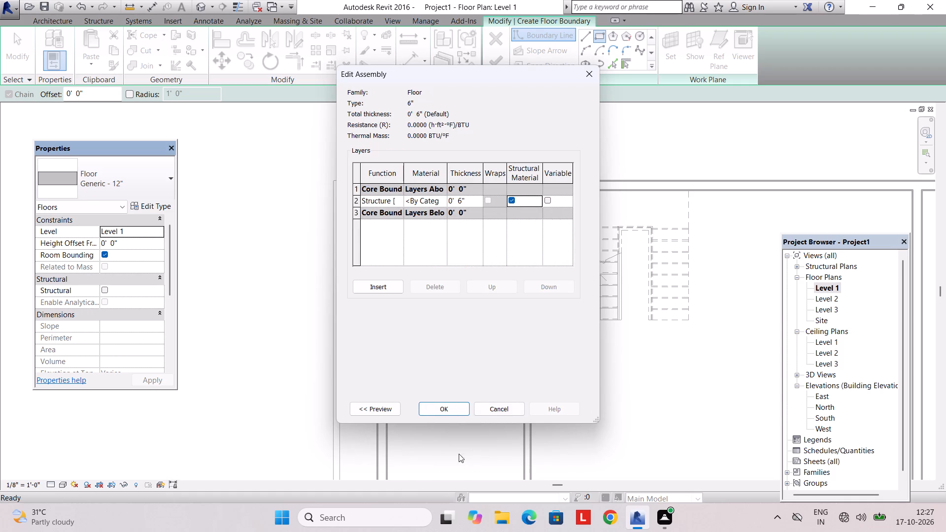
left_click(456, 409)
left_click(432, 413)
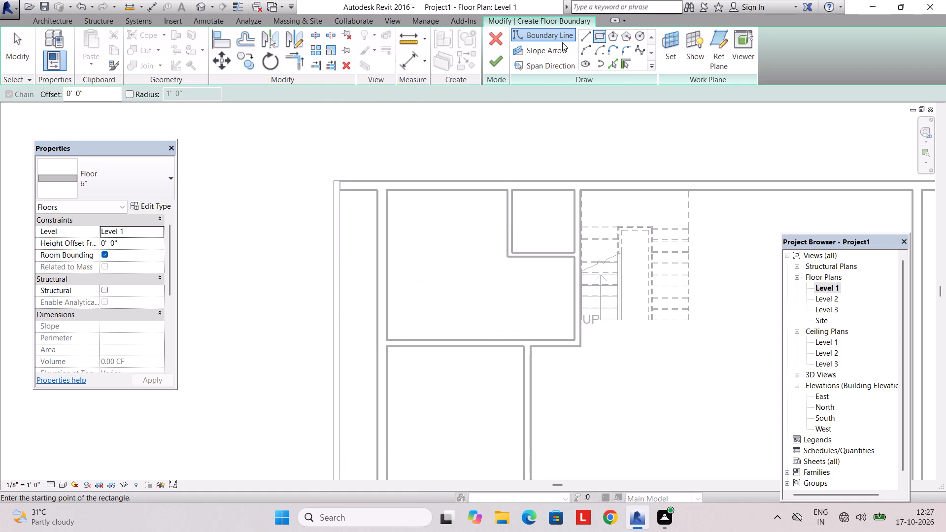
Create the Level 1 floor from a rectangular boundary 39' 0" deep, following the inner faces of the outer 9" plot walls.
scroll(564, 42, "down", 3)
left_click(602, 32)
scroll(648, 151, "down", 5)
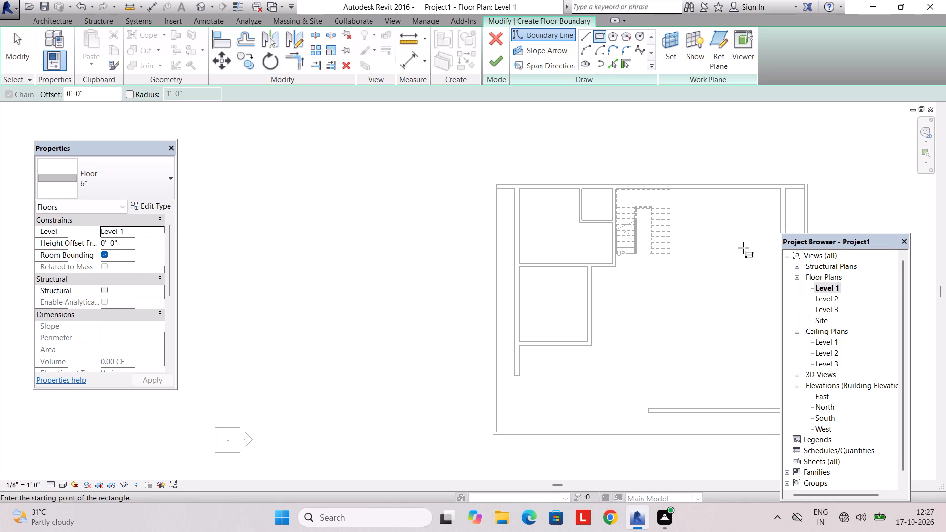
middle_click_drag(742, 244, 672, 238)
scroll(419, 192, "up", 2)
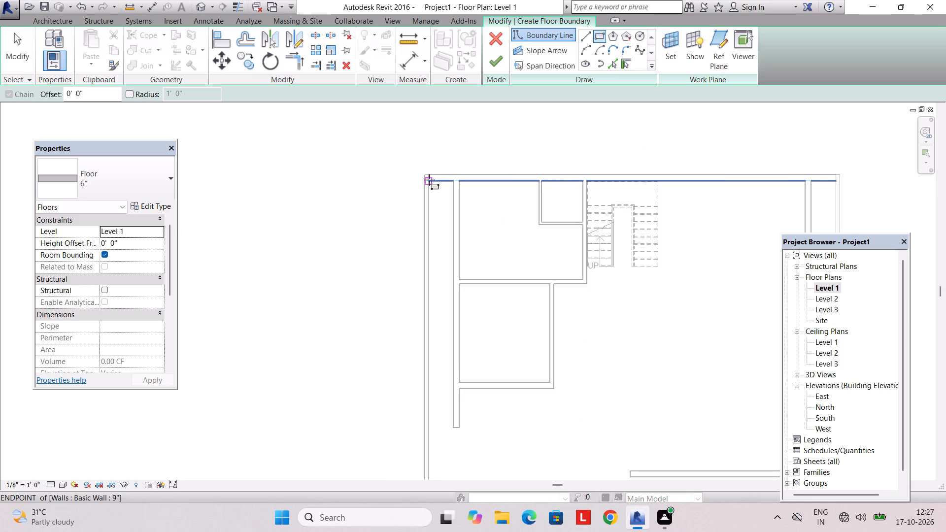
left_click(428, 180)
middle_click_drag(598, 367, 497, 278)
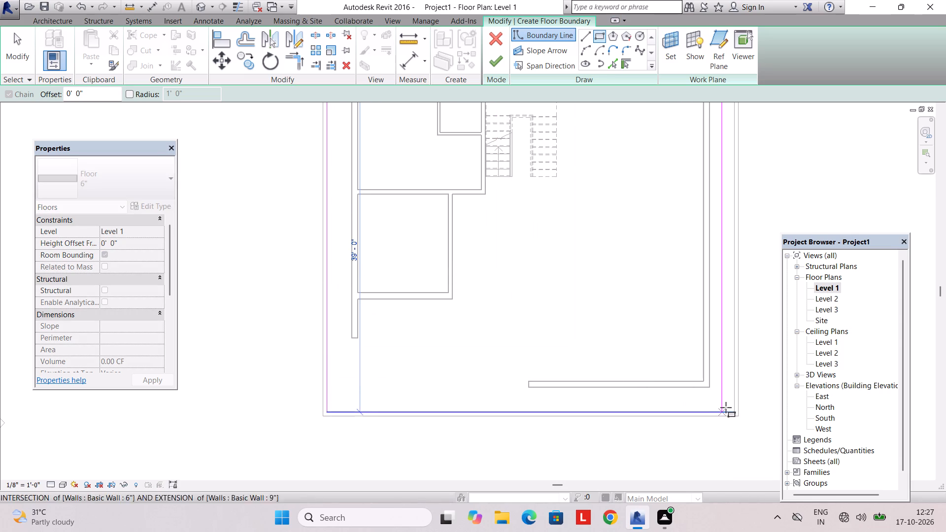
left_click(733, 410)
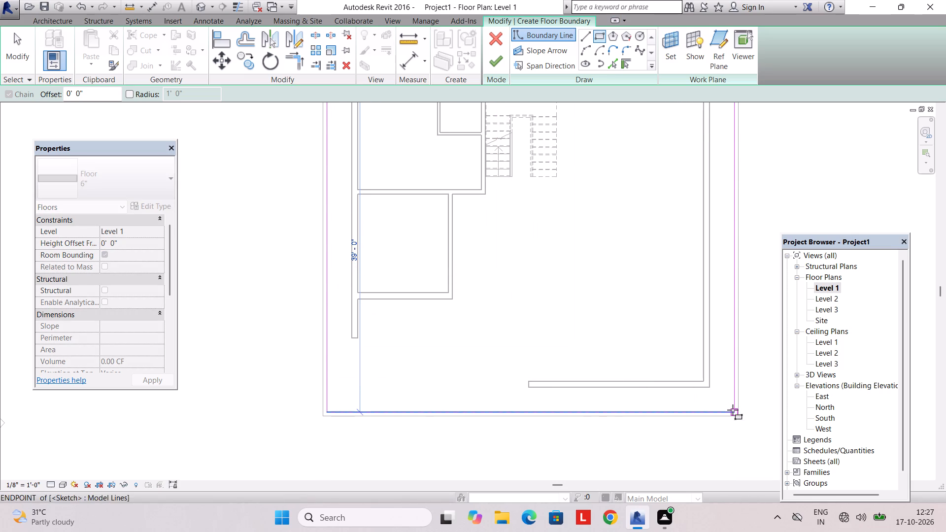
scroll(644, 277, "down", 3)
middle_click_drag(636, 258, 588, 313)
scroll(628, 188, "up", 3)
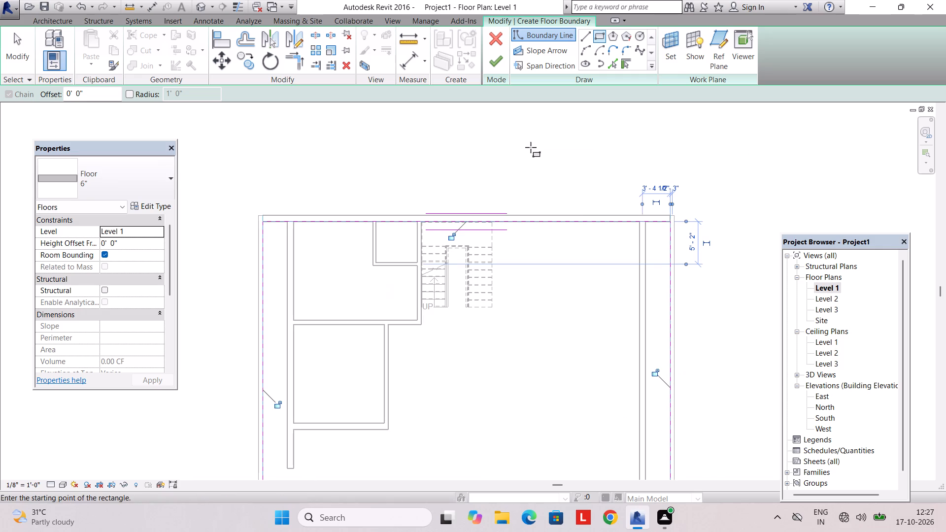
left_click(490, 58)
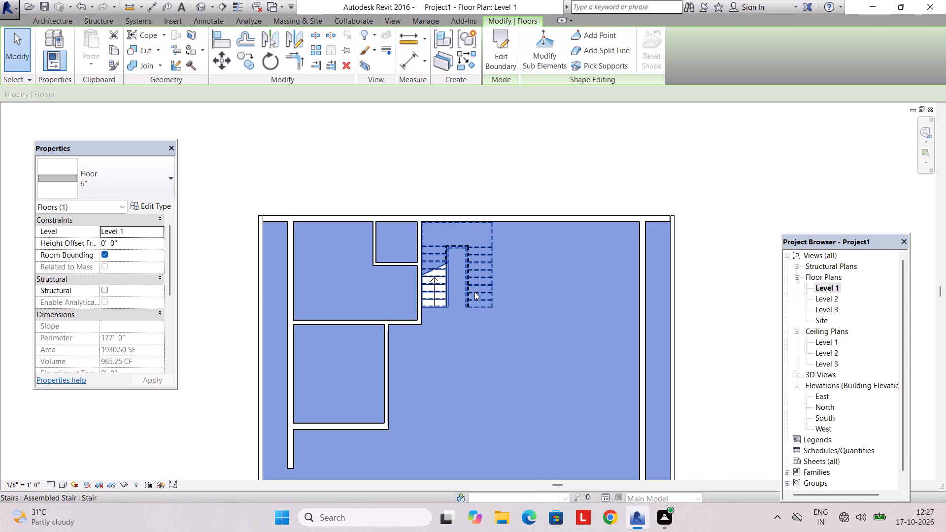
key("Escape")
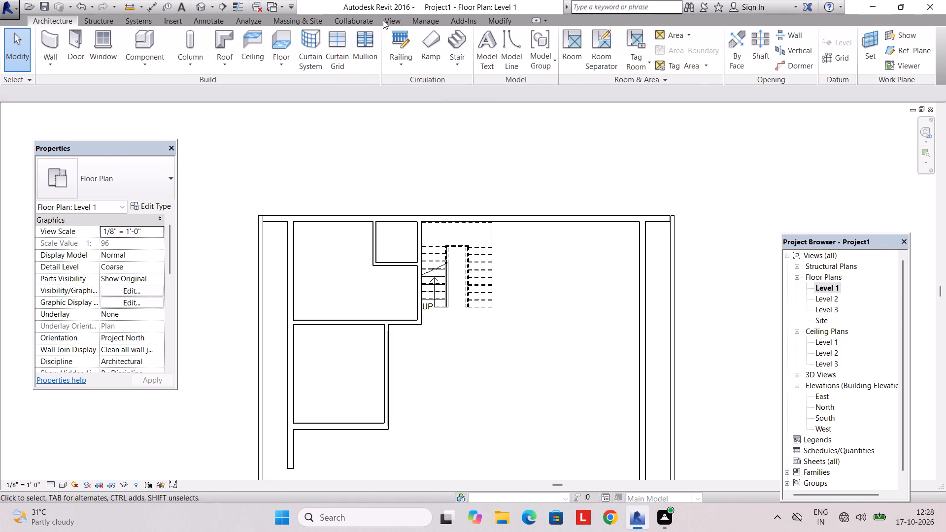
Examine the new ground floor slab and the staircase standing on it in the 3D view.
left_click(383, 19)
left_click(355, 36)
scroll(397, 277, "down", 1)
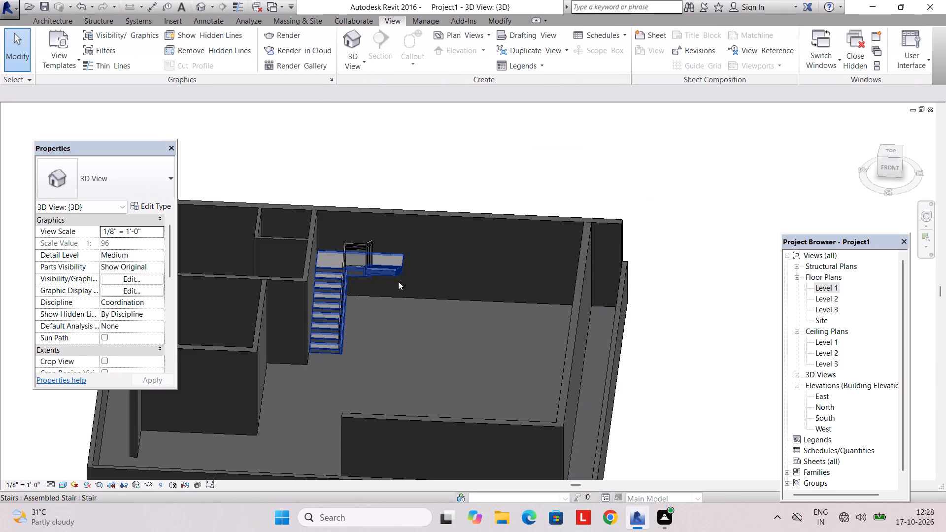
middle_click_drag(398, 283, 368, 378, "shift")
scroll(367, 332, "up", 2)
middle_click_drag(369, 344, 385, 375, "shift")
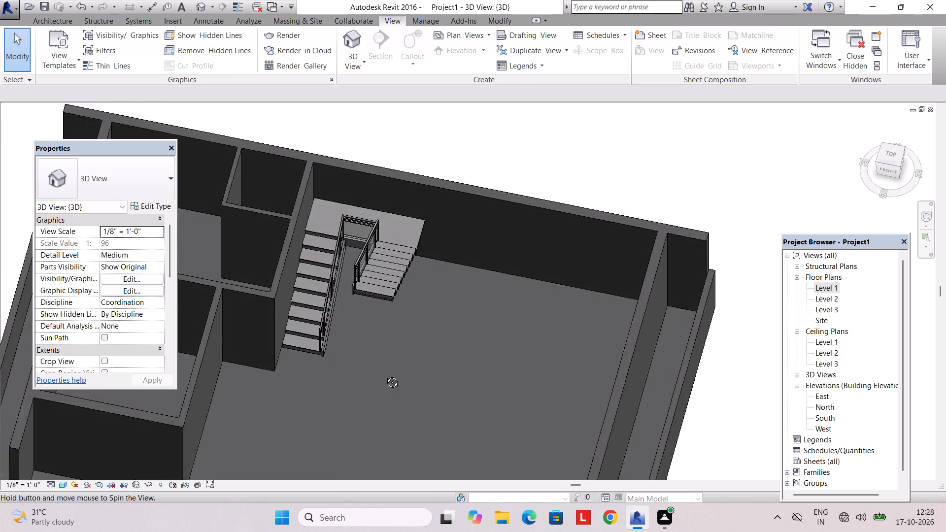
middle_click_drag(385, 375, 340, 241, "shift")
scroll(353, 254, "up", 5)
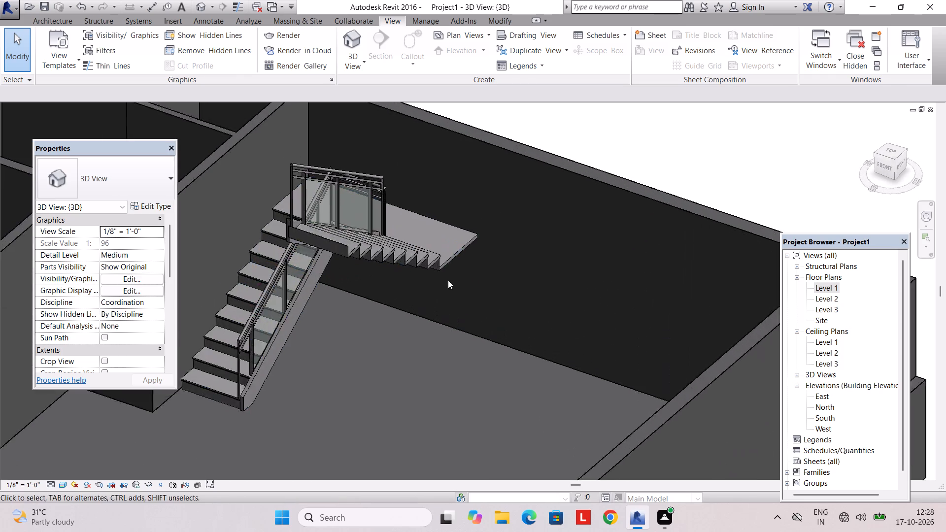
middle_click_drag(390, 301, 447, 301, "shift")
middle_click_drag(367, 323, 527, 287)
Review the staircase's type properties, including its family options, calculation rules and assembly code.
left_click(403, 295)
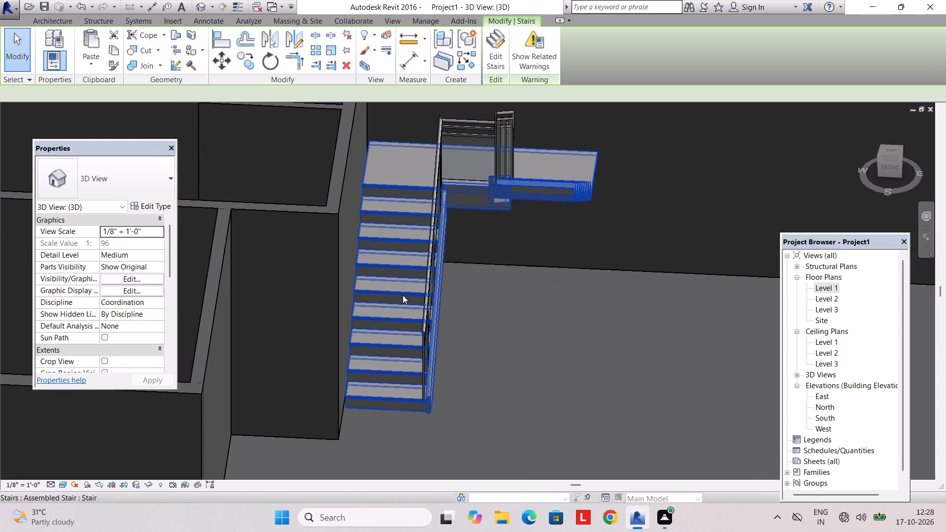
left_click(135, 199)
left_click(135, 199)
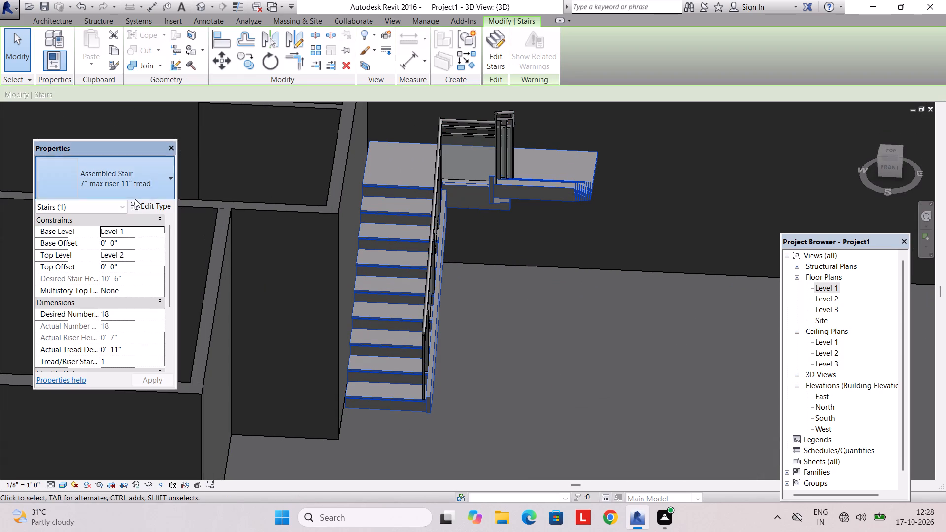
left_click(146, 210)
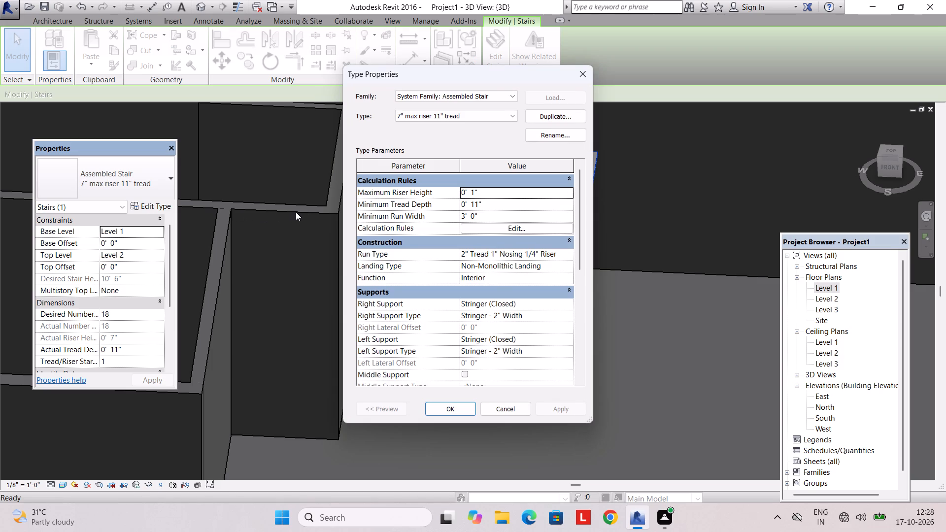
left_click(457, 119)
left_click(457, 119)
left_click(476, 92)
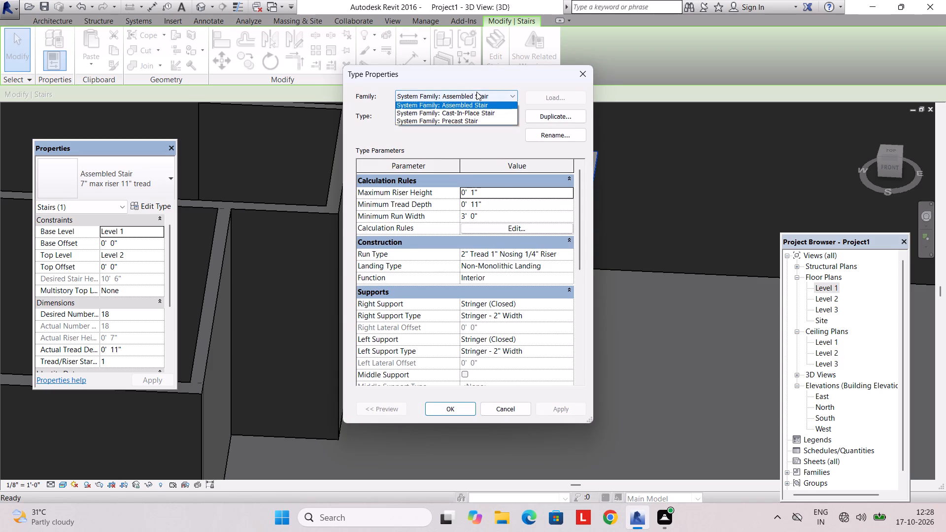
left_click(476, 92)
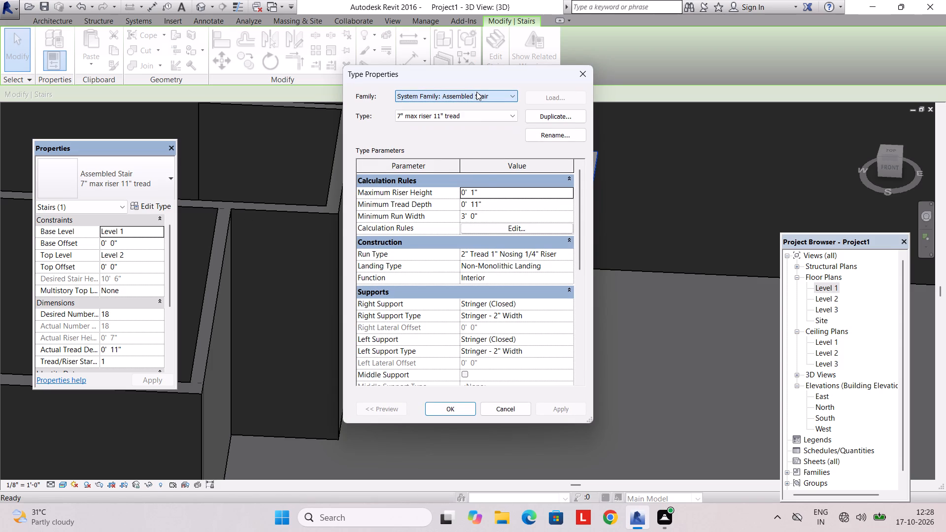
left_click(486, 192)
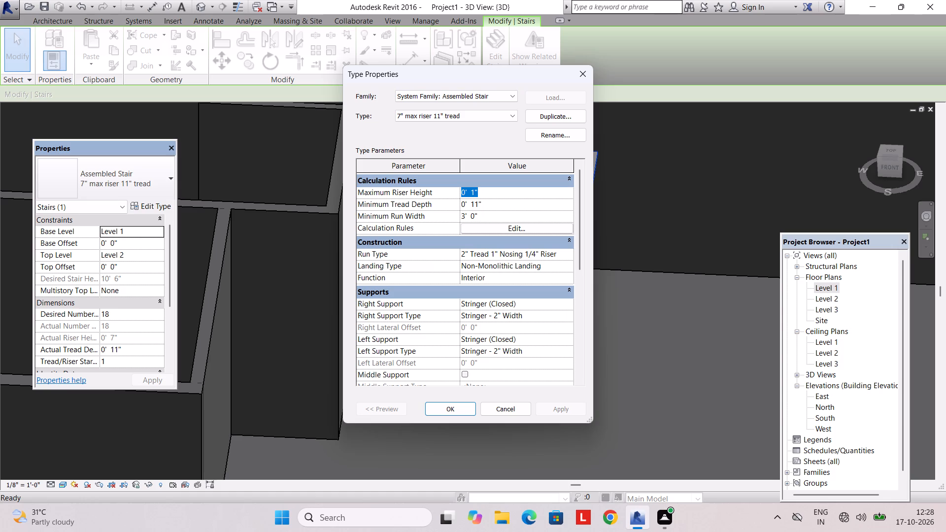
left_click(502, 231)
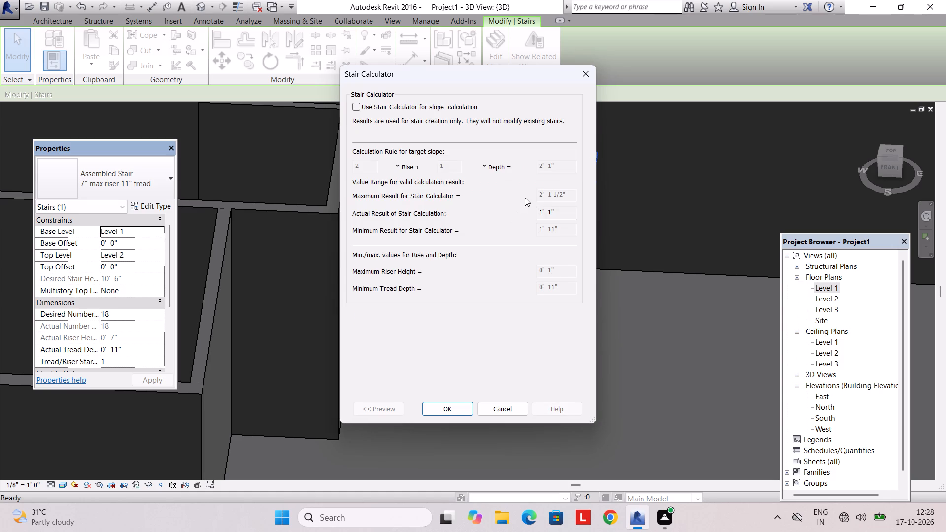
left_click(588, 77)
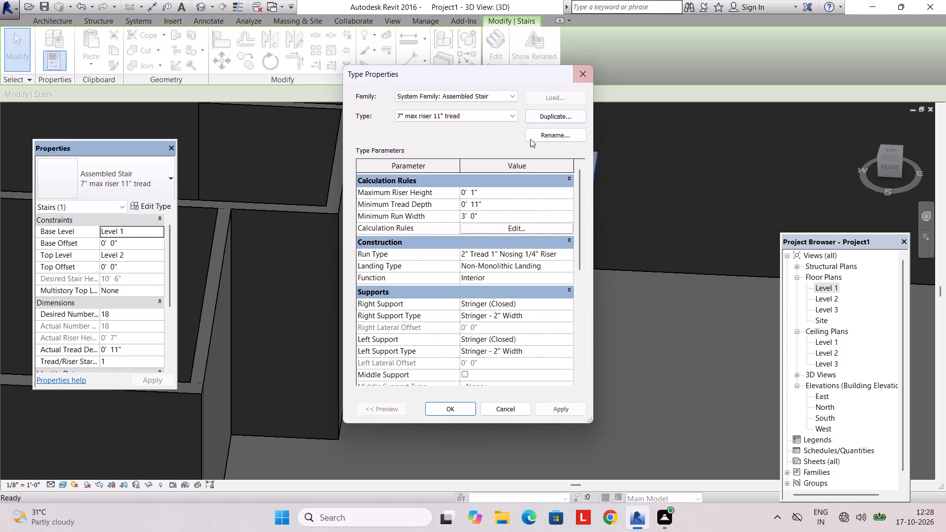
scroll(490, 288, "down", 7)
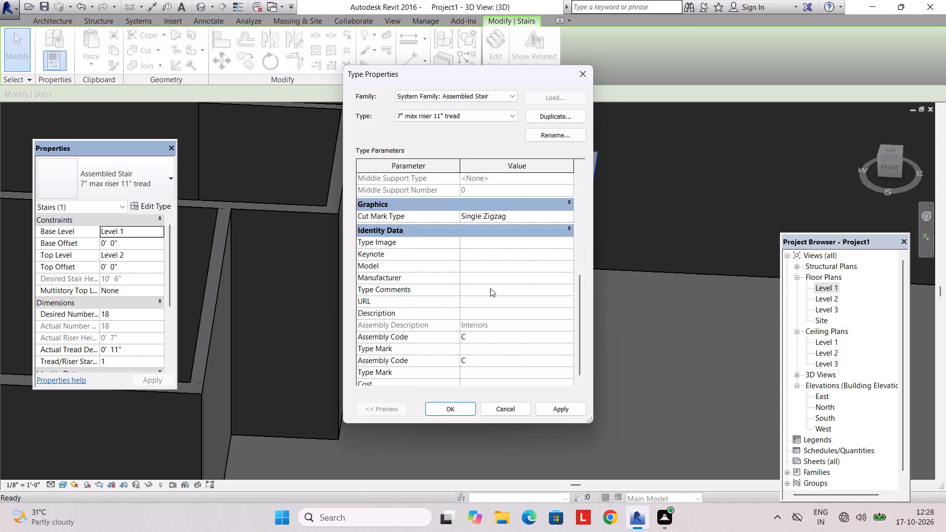
scroll(490, 288, "down", 4)
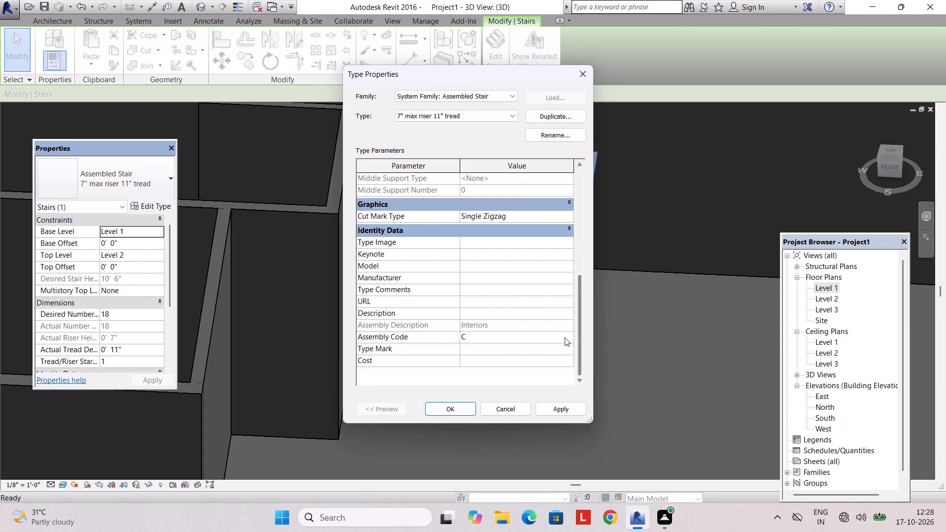
left_click(570, 335)
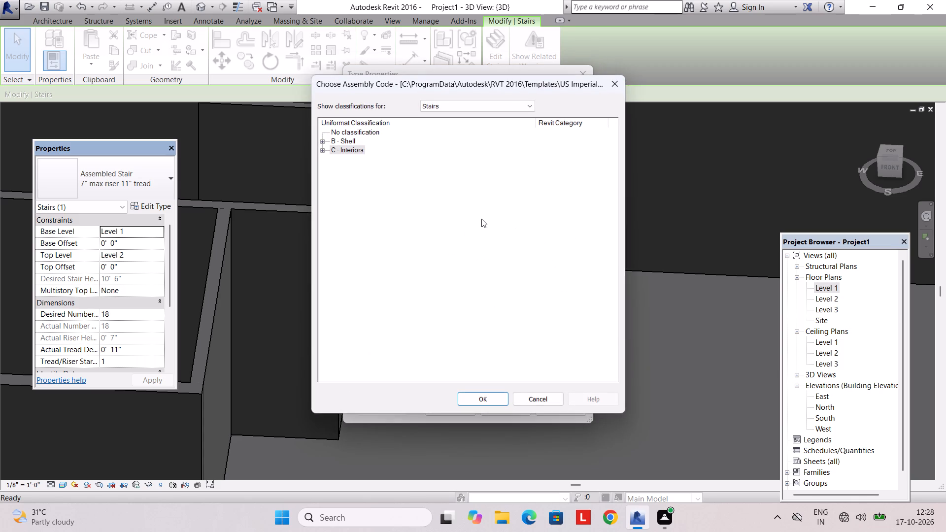
left_click(534, 398)
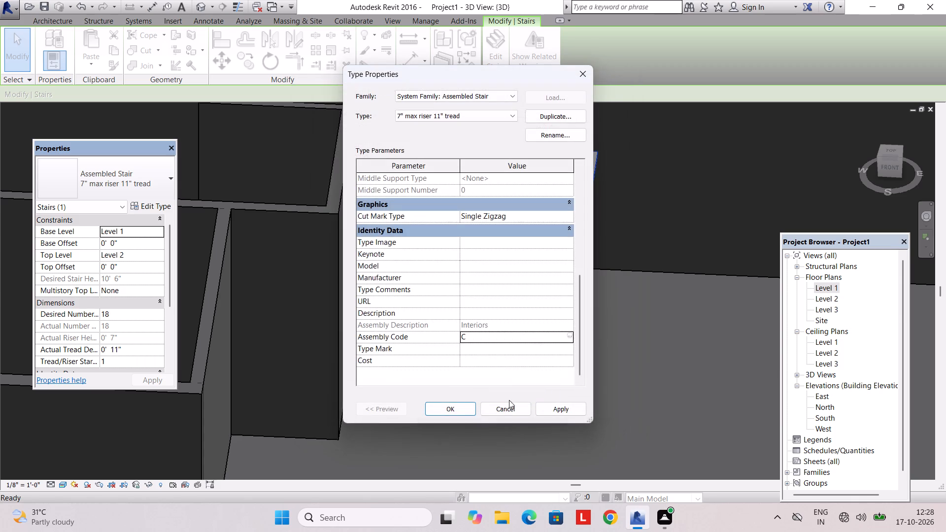
left_click(462, 405)
key("Escape")
scroll(508, 372, "down", 4)
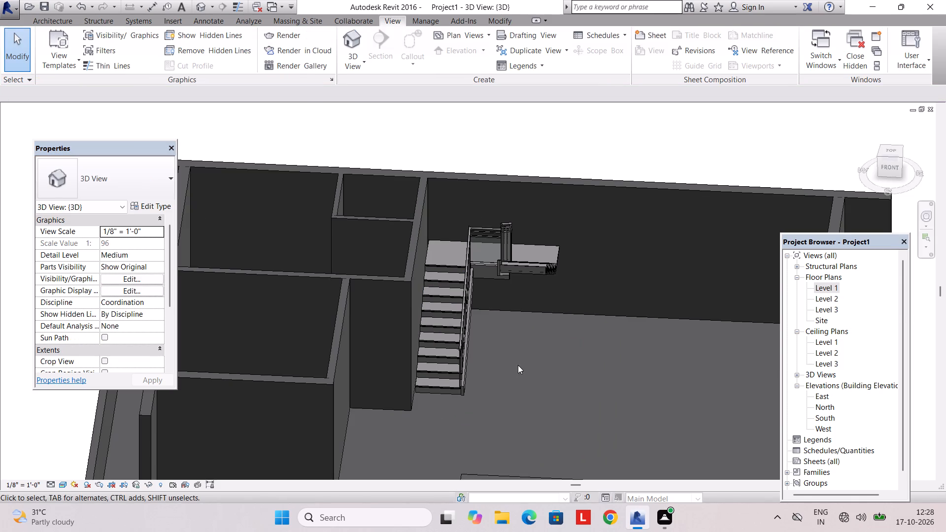
Open the Level 1 floor plan and examine the open area between the staircase and the far side wall.
double_click(812, 288)
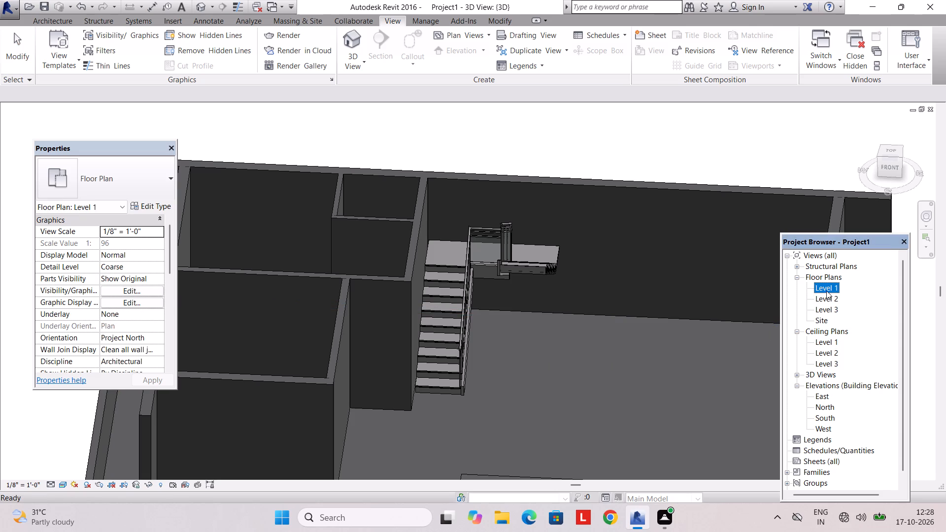
double_click(826, 290)
scroll(509, 328, "down", 2)
middle_click_drag(509, 328, 494, 277)
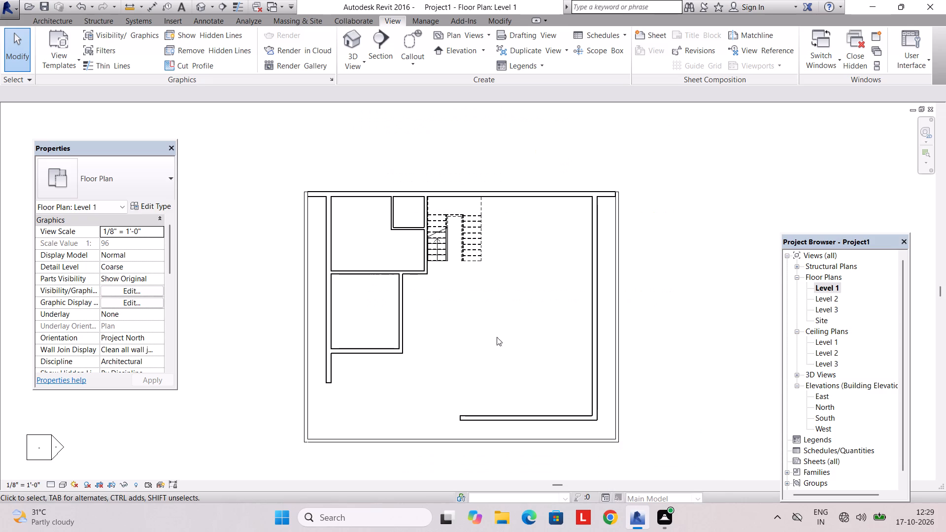
middle_click_drag(459, 324, 458, 318)
scroll(459, 324, "up", 1)
middle_click_drag(455, 313, 449, 284)
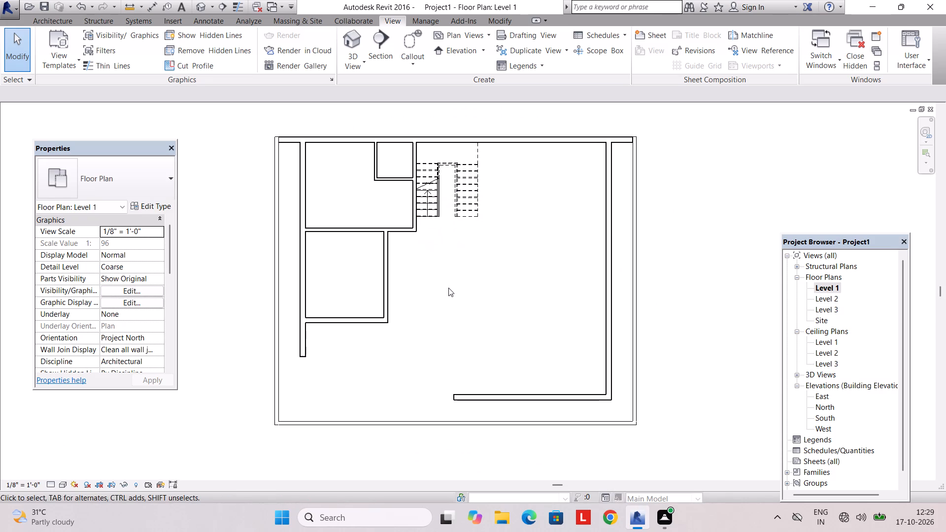
middle_click_drag(448, 288, 445, 321)
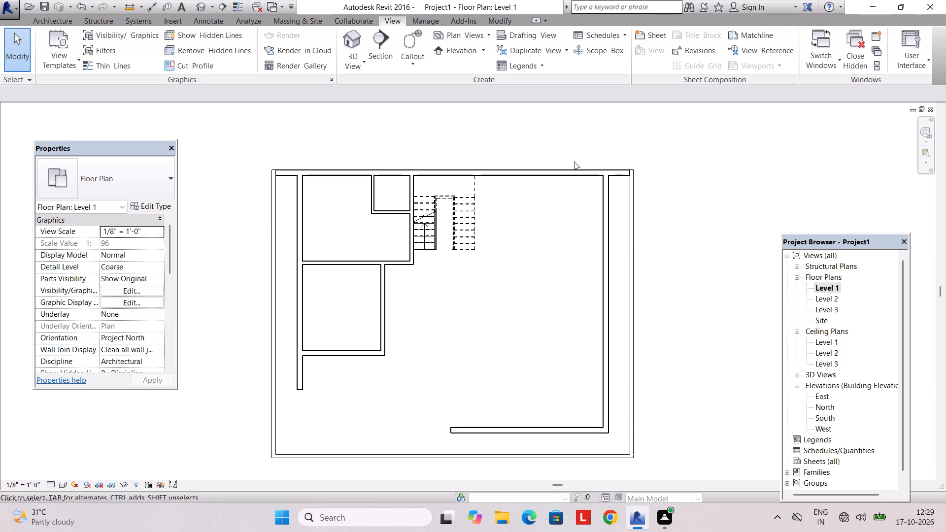
middle_click_drag(586, 199, 569, 266)
scroll(569, 263, "up", 3)
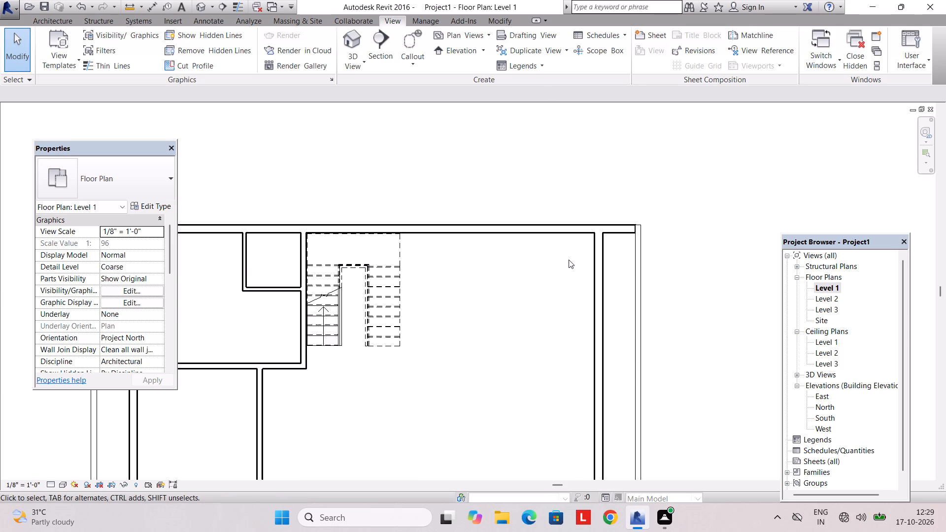
scroll(569, 260, "up", 1)
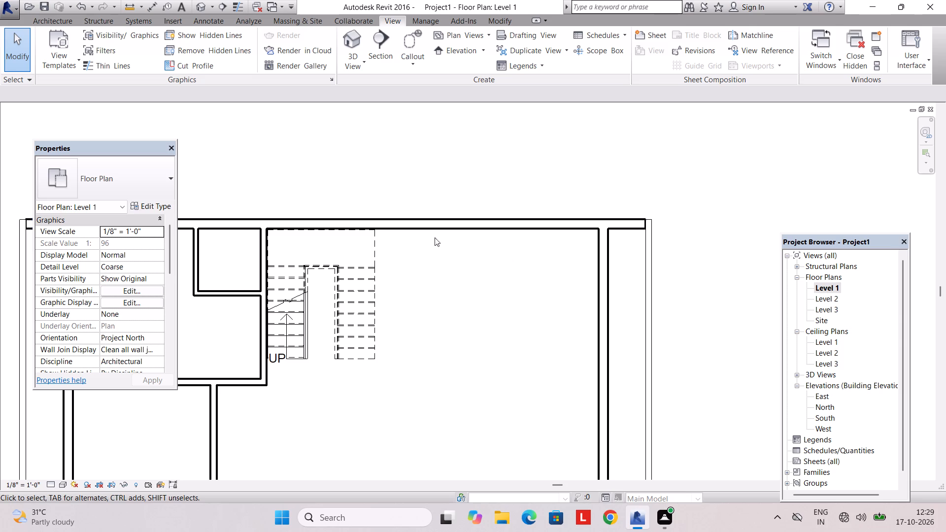
Start the Wall command with the Basic Wall 6" type.
left_click(52, 21)
left_click(57, 43)
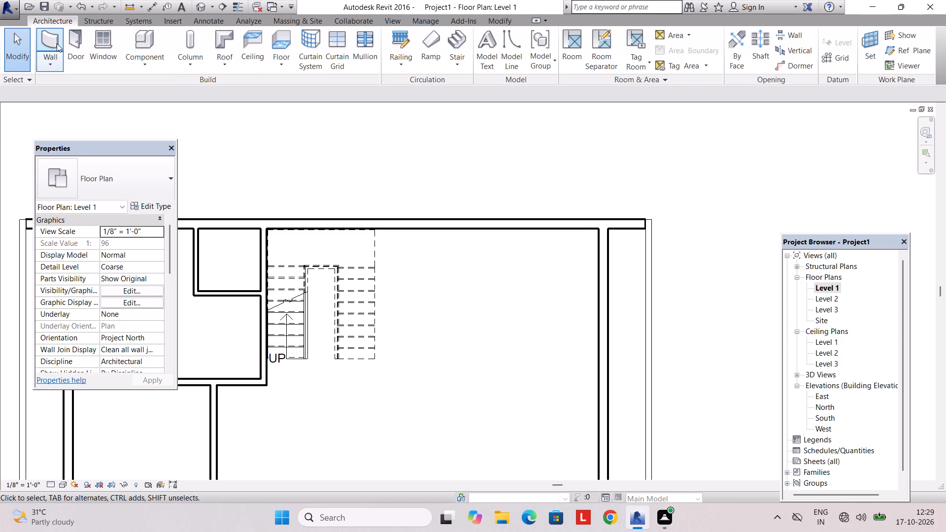
left_click(117, 181)
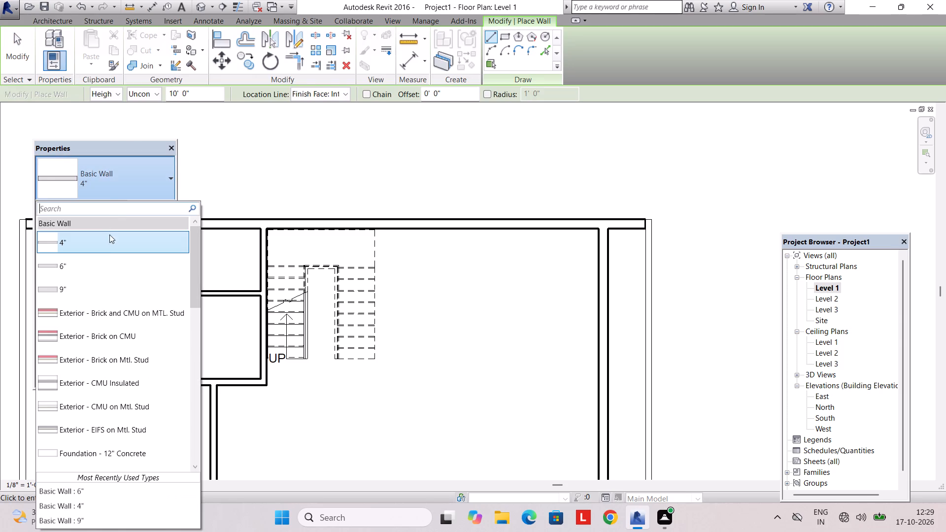
left_click(101, 261)
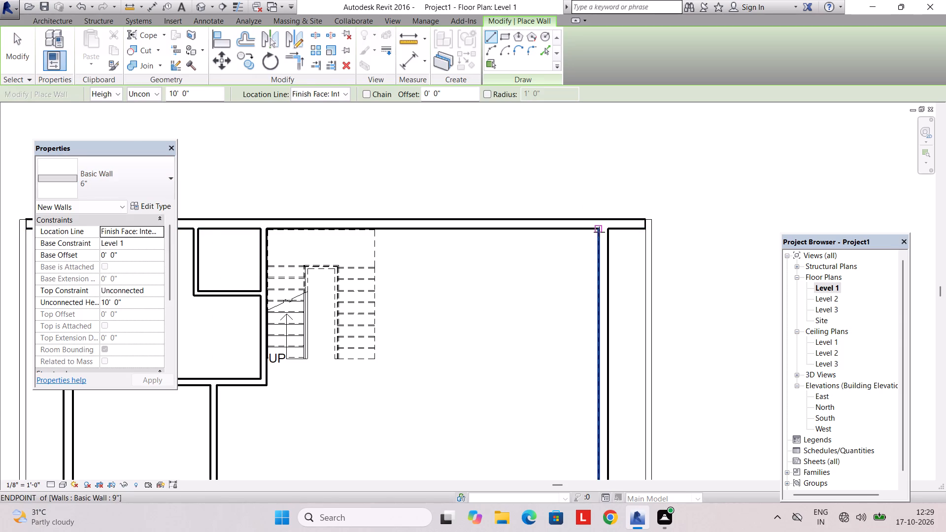
scroll(599, 225, "up", 2)
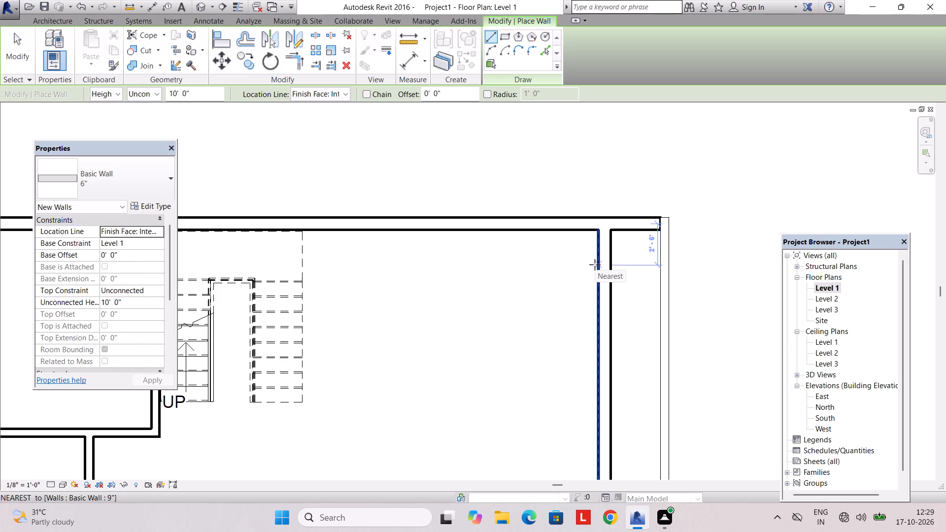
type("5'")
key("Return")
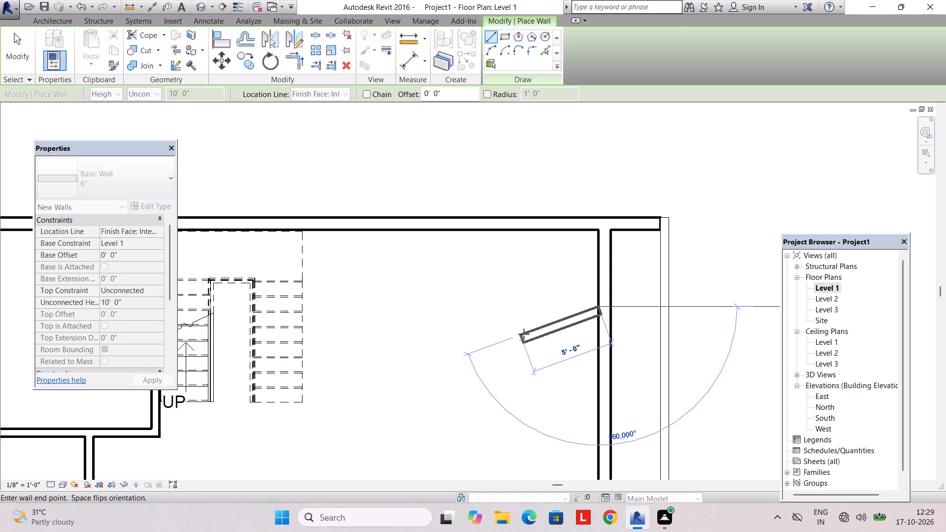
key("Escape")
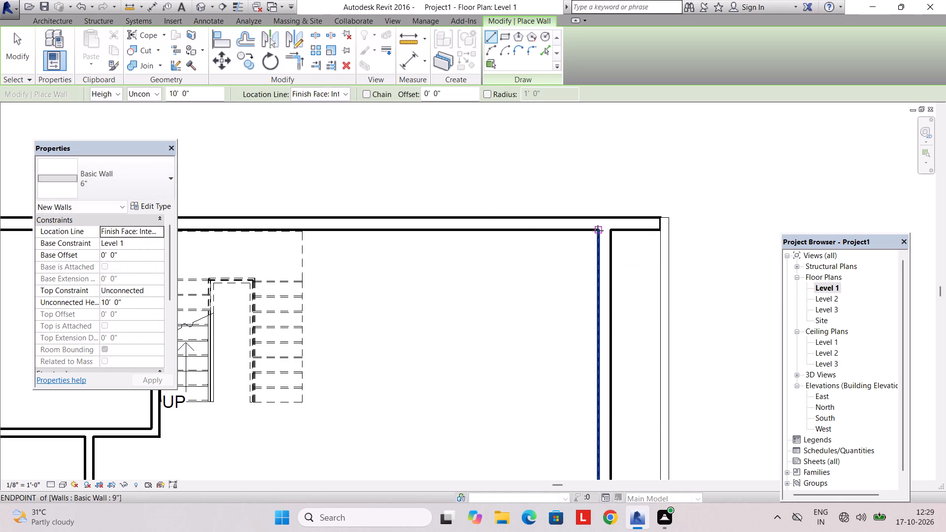
Enclose the upper-right plan corner with 6" walls, running 7' horizontally from 6' down the side wall's inner face, then up to the rear wall.
type("6'")
key("Return")
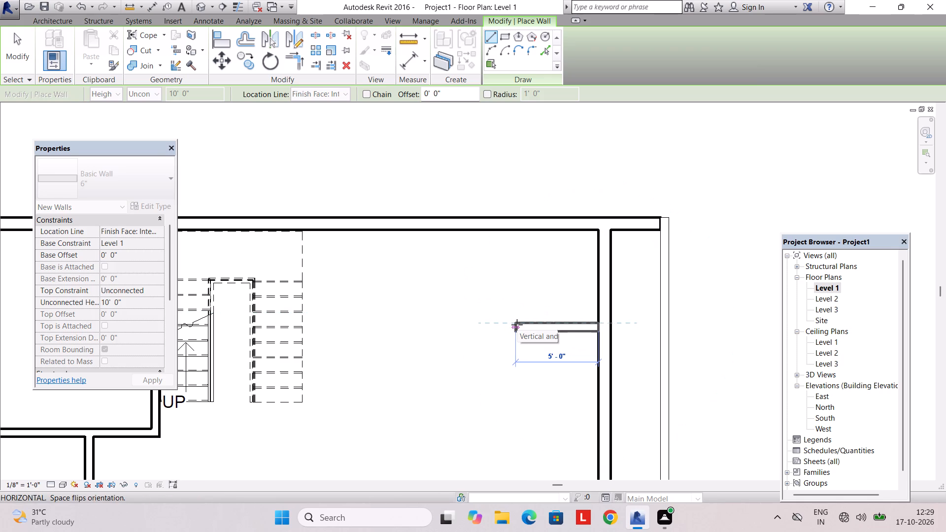
key("6")
key("BackSpace")
type("7'")
key("Return")
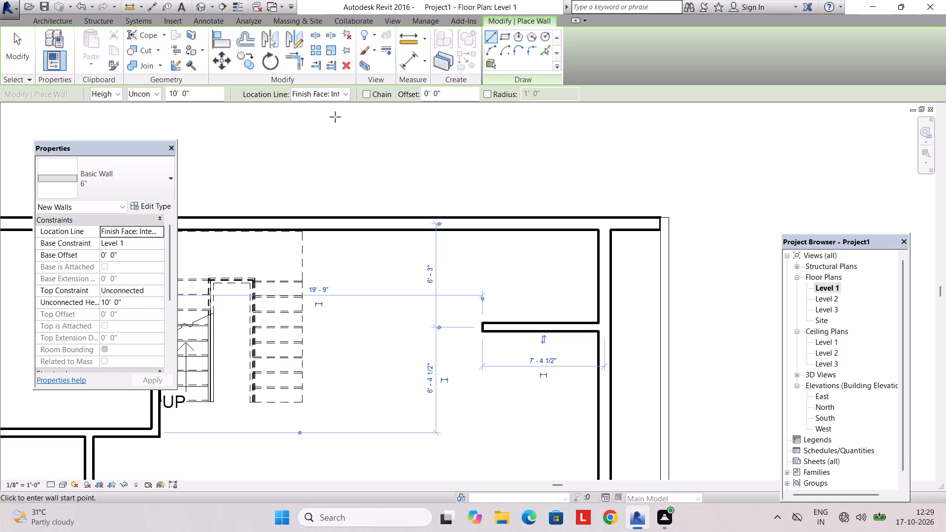
left_click(480, 333)
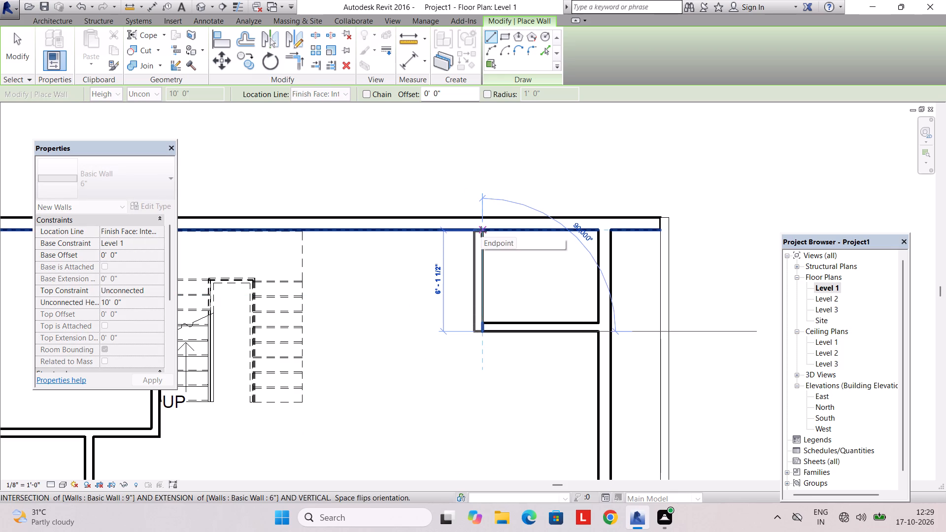
left_click(481, 232)
key("Escape")
key("Escape")
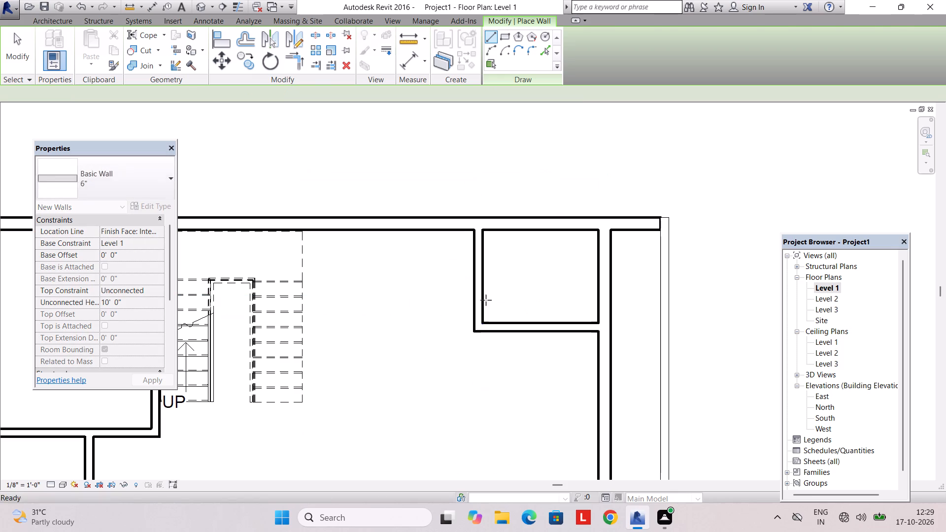
Measure the corner room's clear width from its new vertical wall to the inner face of the 9" side wall.
left_click(484, 298)
scroll(484, 207, "up", 2)
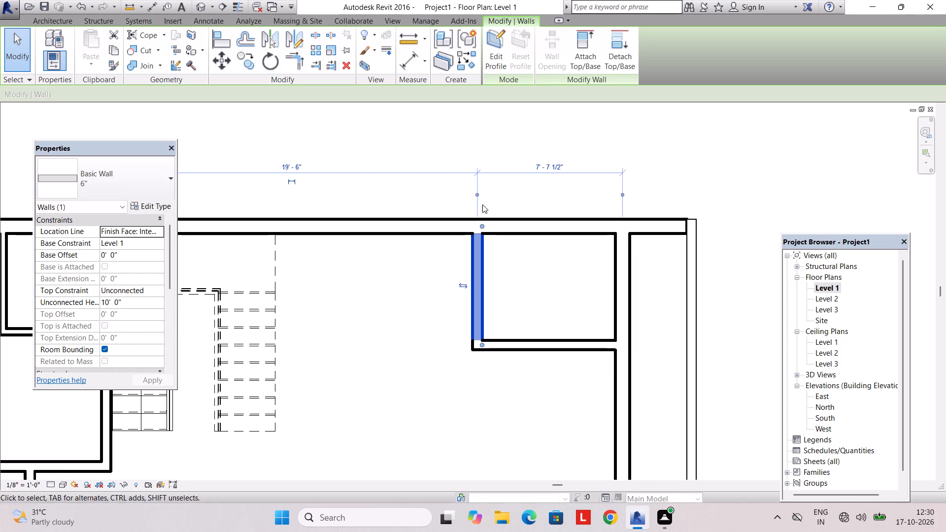
left_click(474, 191)
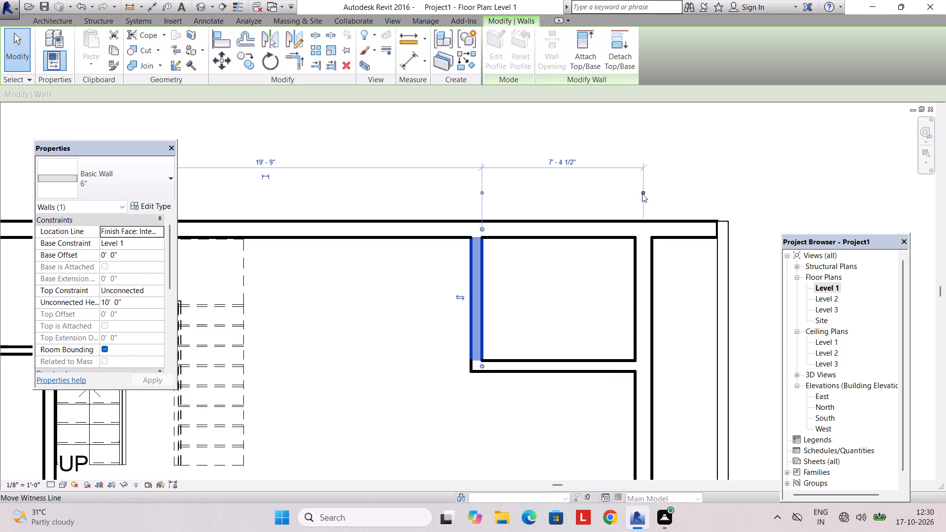
left_click(642, 194)
key("Escape")
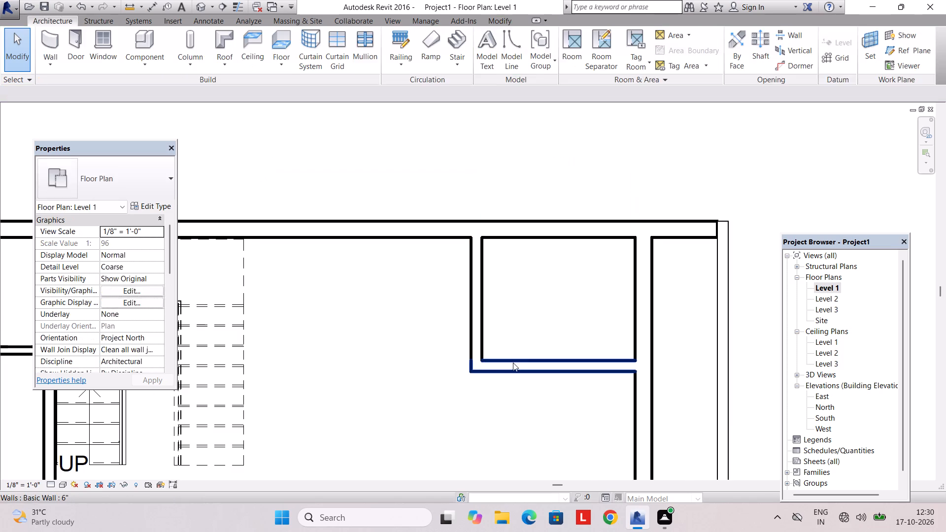
Set the clear distance between the corner room's horizontal wall and the rear wall's inner face to 6'.
left_click(513, 363)
left_click(434, 365)
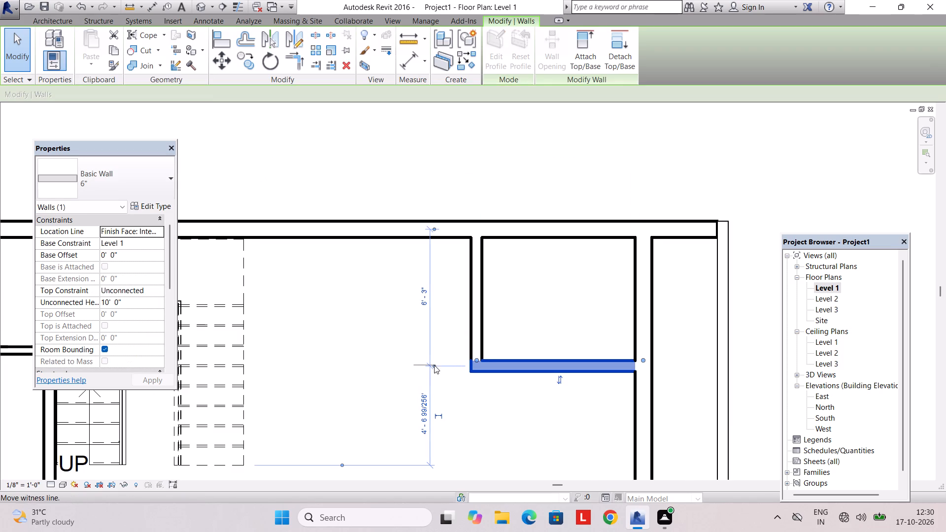
left_click(433, 227)
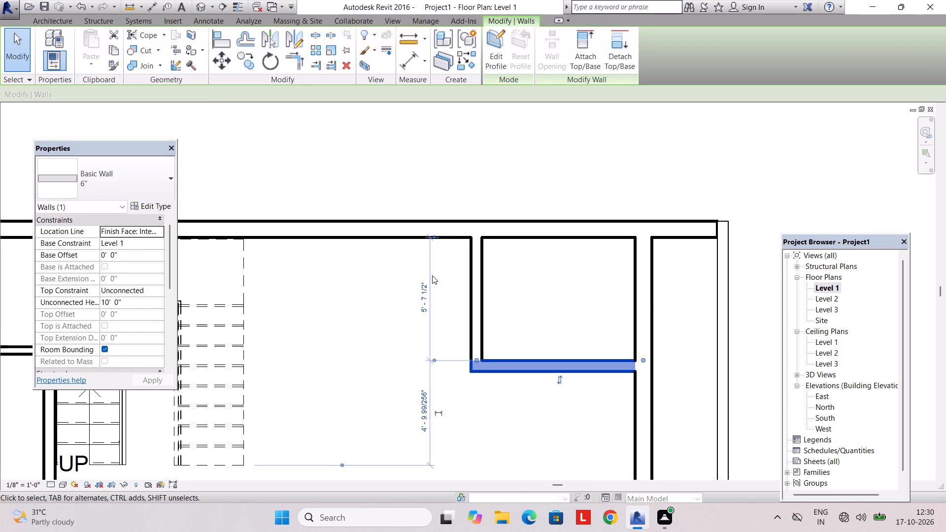
left_click(417, 298)
type("6'")
key("Return")
key("Escape")
scroll(465, 399, "down", 2)
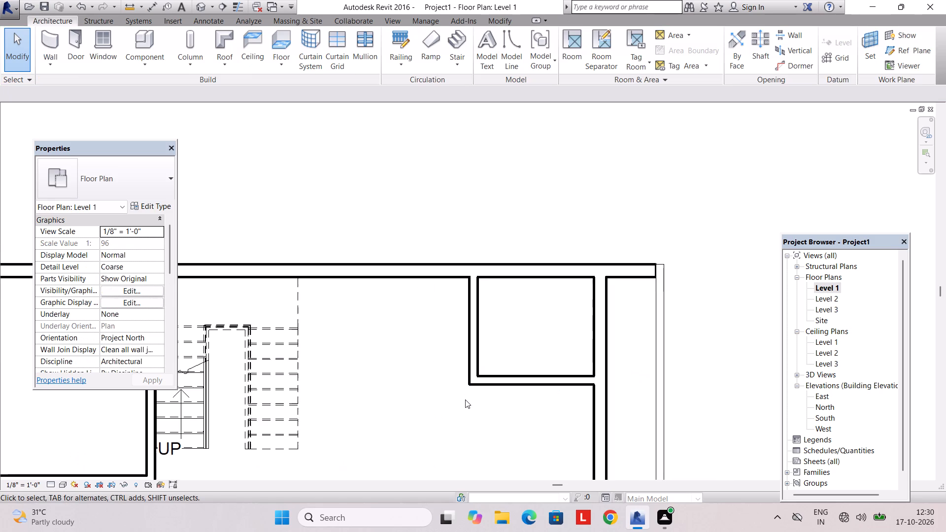
Draw a 6" wall about 6' long down from the rear wall's inner face along the staircase's outer edge.
scroll(465, 399, "down", 1)
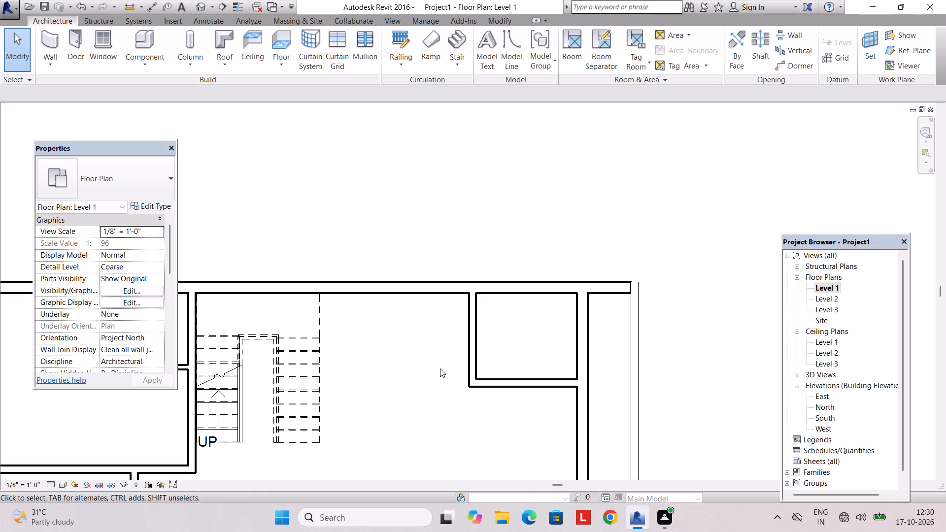
scroll(438, 368, "down", 2)
middle_click_drag(435, 365, 428, 327)
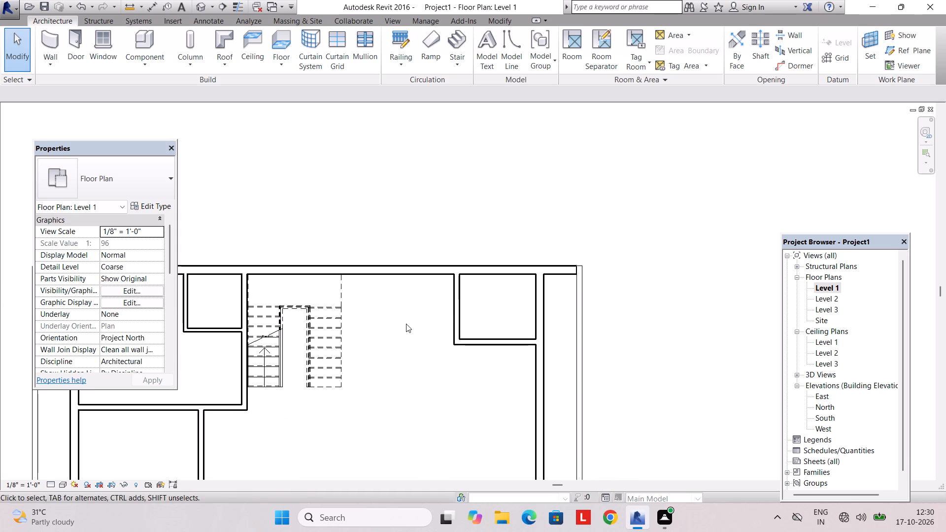
middle_click_drag(405, 325, 407, 365)
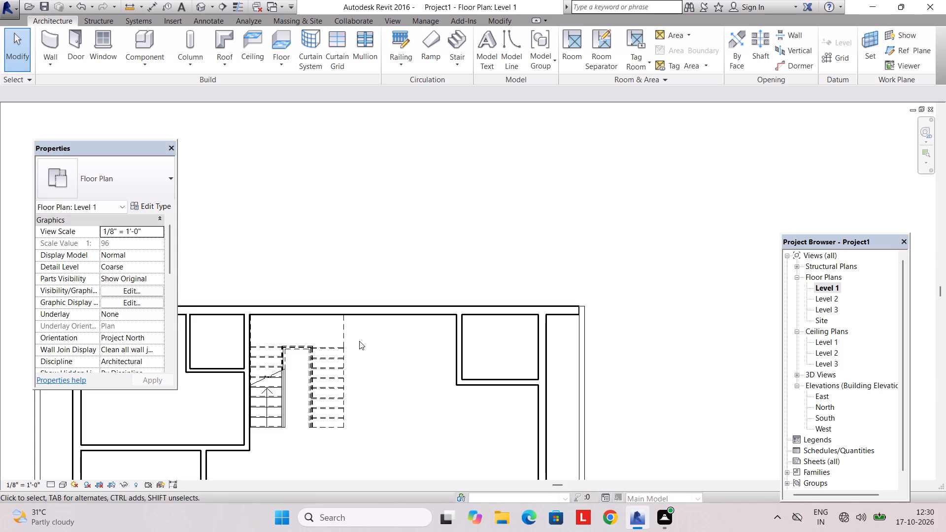
scroll(358, 337, "up", 1)
scroll(790, 301, "up", 2)
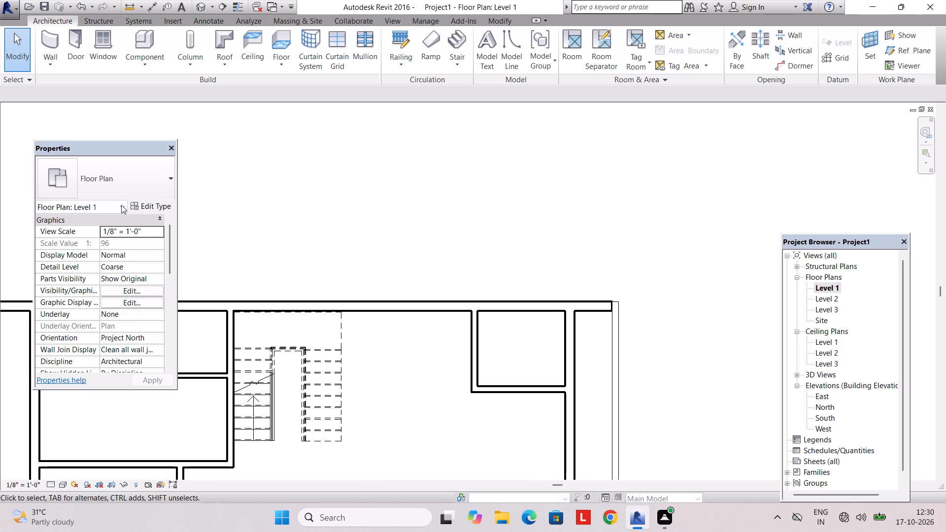
left_click(55, 41)
scroll(353, 318, "up", 2)
left_click(339, 311)
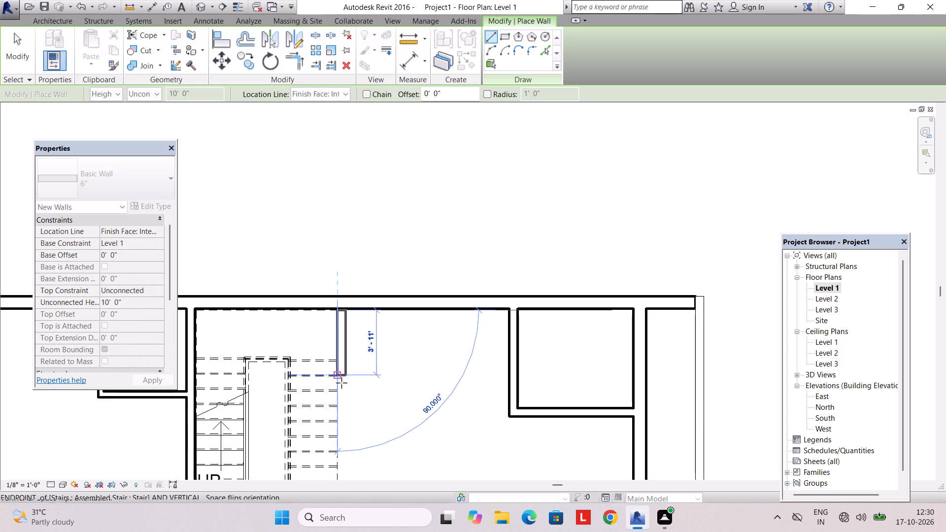
scroll(341, 407, "up", 5)
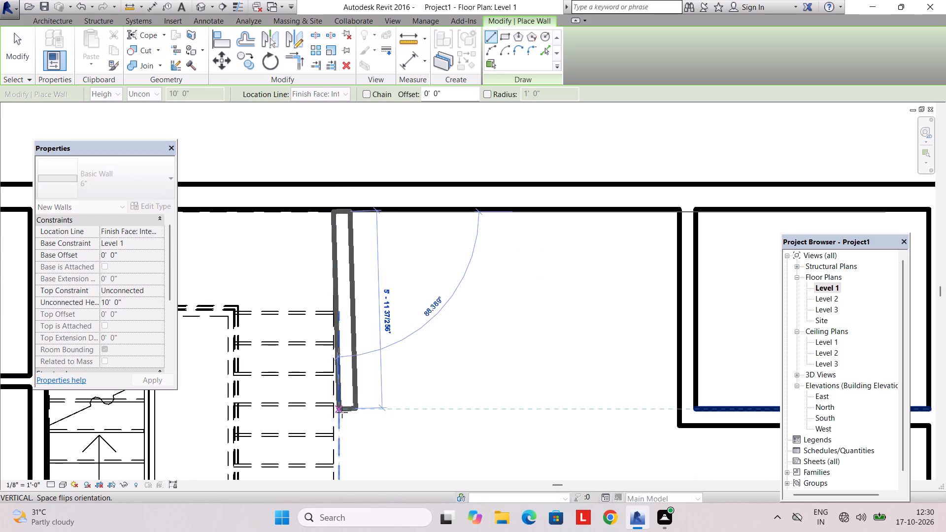
left_click(340, 412)
left_click(354, 413)
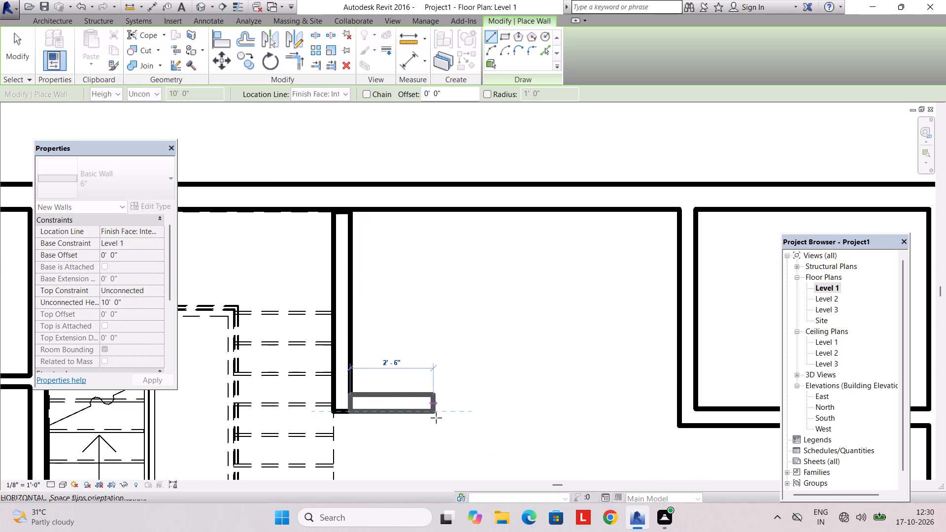
key("Escape")
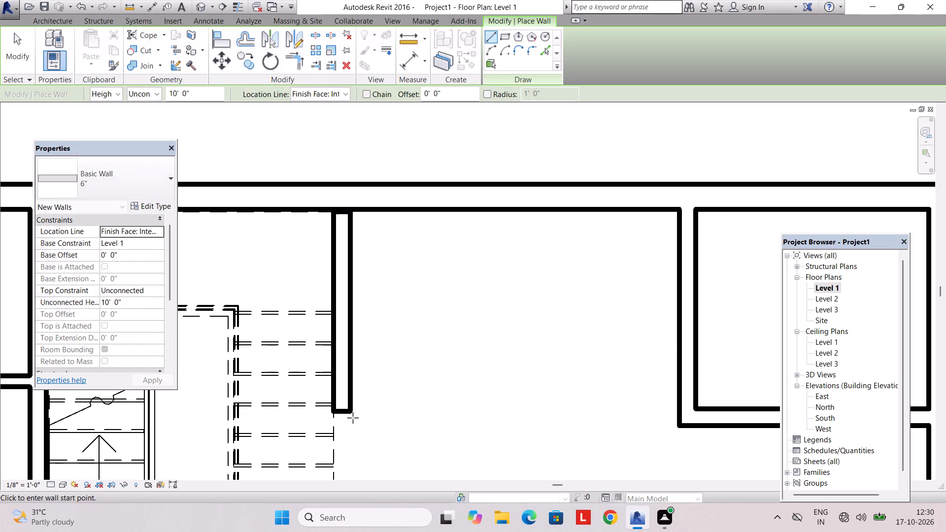
Enclose the room beside the staircase with 6" walls, running about 4'-11" horizontally from the stair-side wall's lower end, then 6' up to the rear wall.
left_click(350, 415)
key("space")
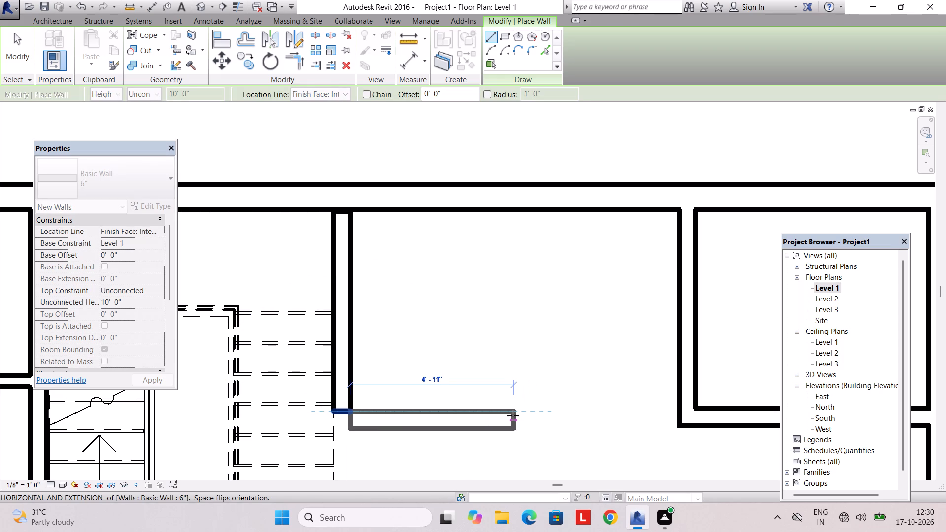
left_click(516, 415)
left_click(516, 408)
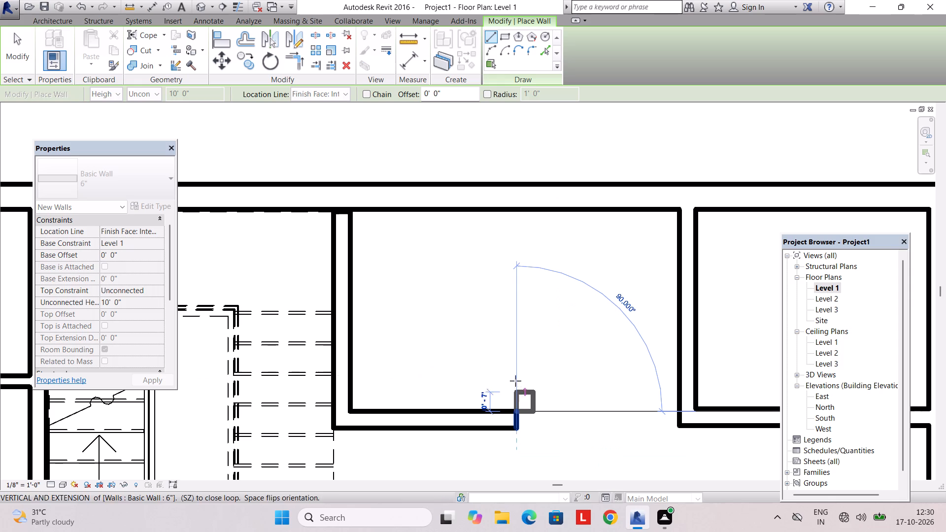
left_click(516, 215)
key("Escape")
scroll(520, 368, "down", 4)
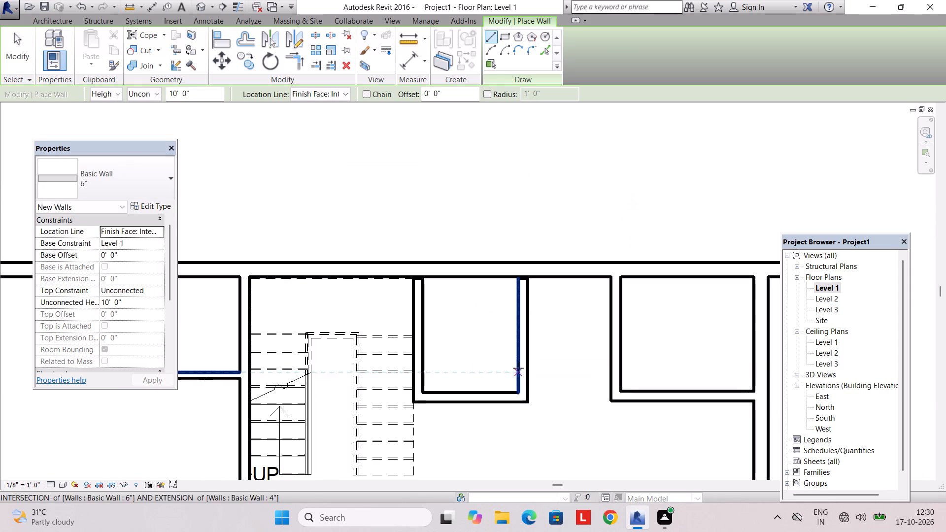
key("Escape")
Nudge the new stair-side wall slightly toward the new room to line it up with the staircase's outer edge.
scroll(424, 352, "up", 4)
left_click(424, 345)
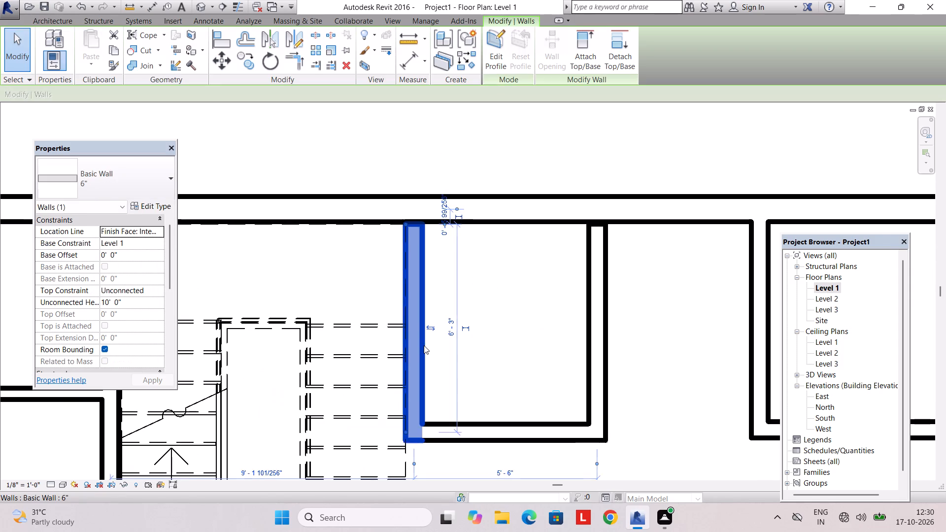
scroll(424, 350, "up", 3)
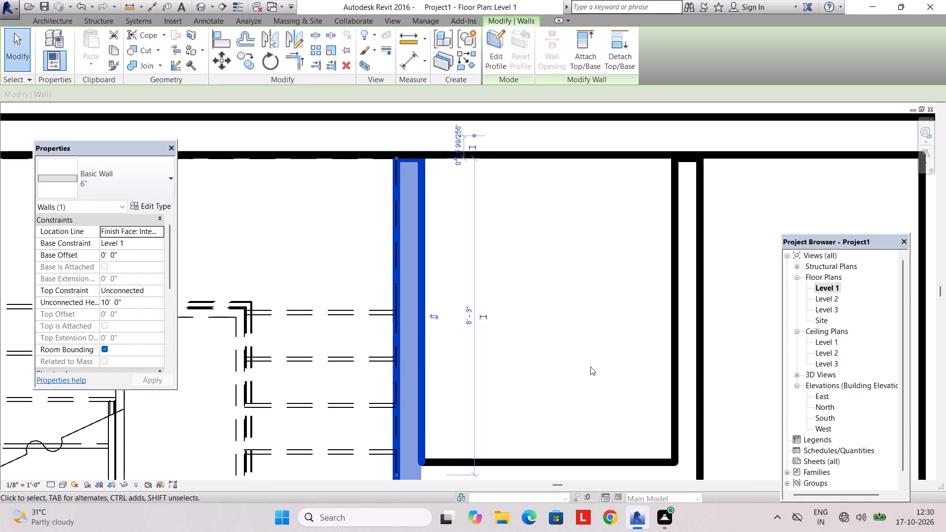
key("Right")
scroll(539, 366, "up", 2)
key("Right")
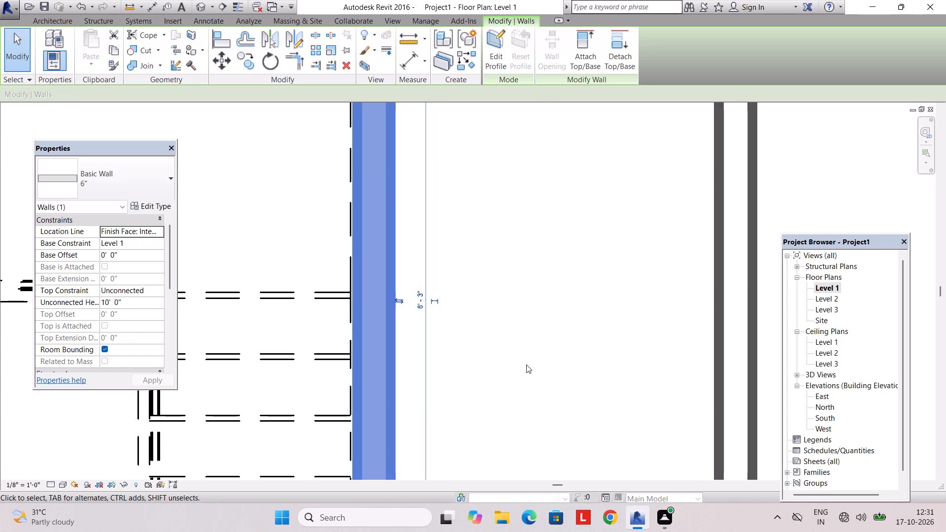
scroll(500, 366, "up", 3)
middle_click_drag(484, 366, 534, 363)
key("Left")
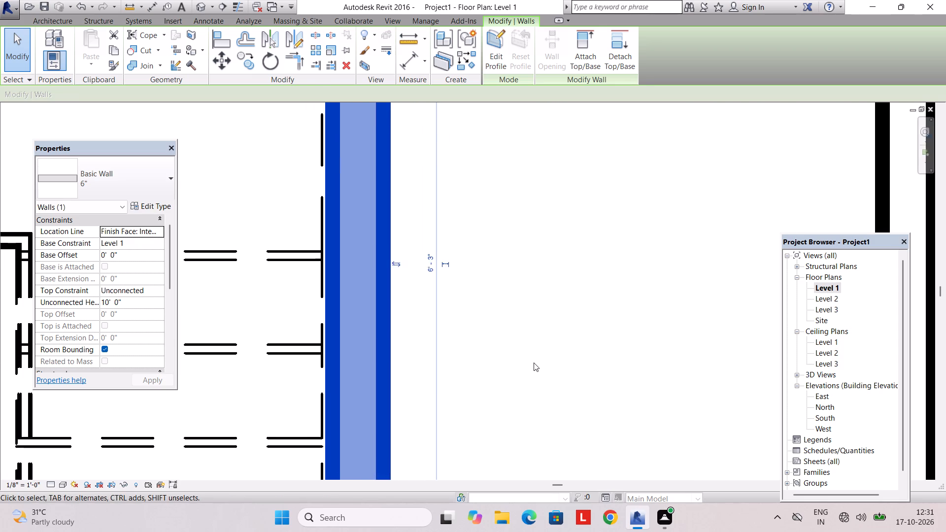
key("Escape")
Set the clear distance between the stair-side room's horizontal wall and the rear wall's inner face to 6'.
scroll(520, 373, "down", 3)
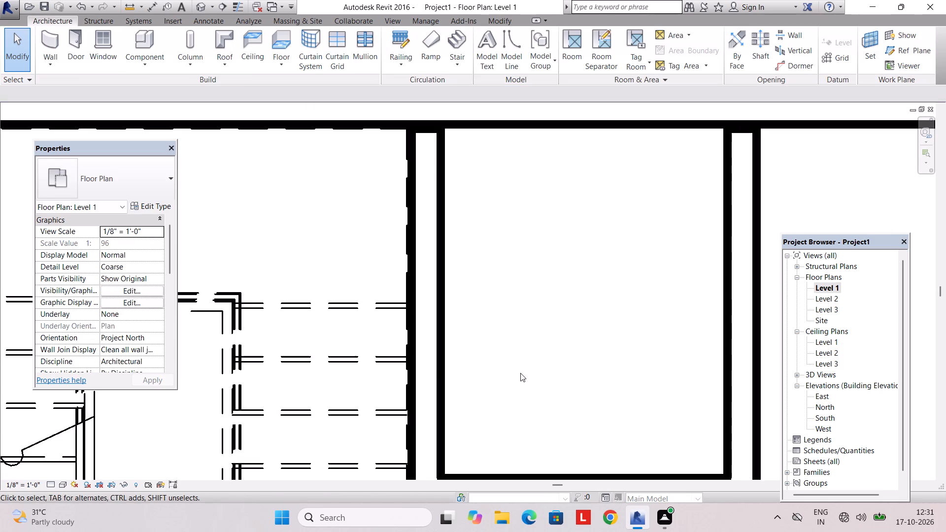
scroll(520, 373, "down", 7)
middle_click_drag(521, 373, 508, 334)
scroll(594, 329, "up", 2)
left_click(543, 396)
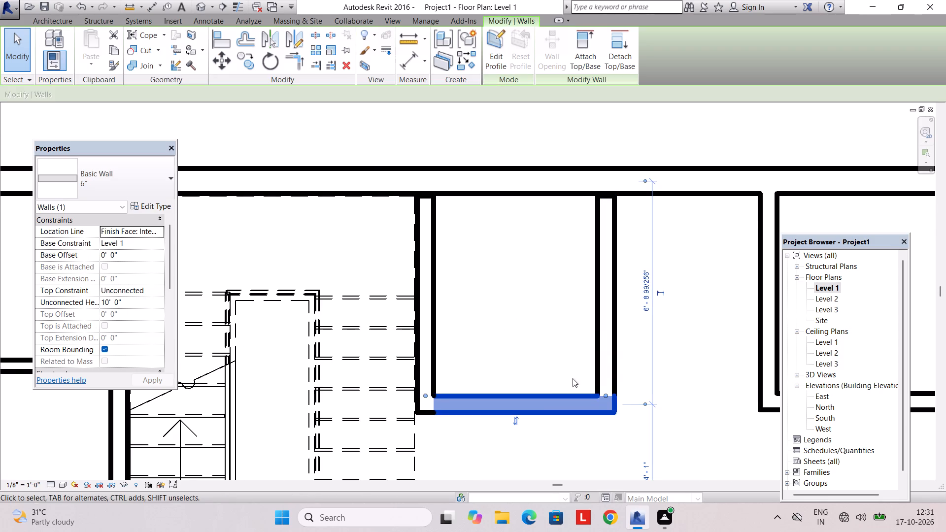
scroll(580, 375, "down", 2)
scroll(589, 417, "up", 2)
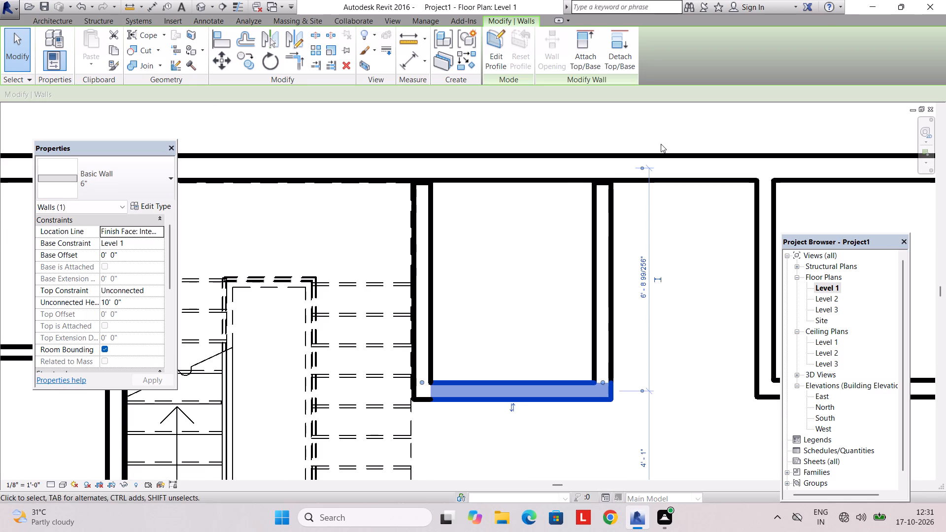
left_click(640, 169)
left_click(642, 390)
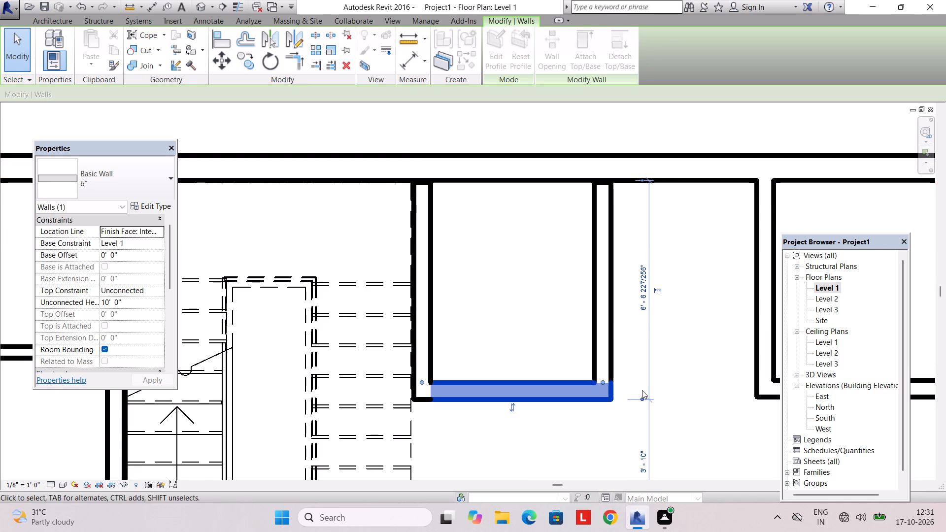
left_click(642, 390)
left_click(642, 398)
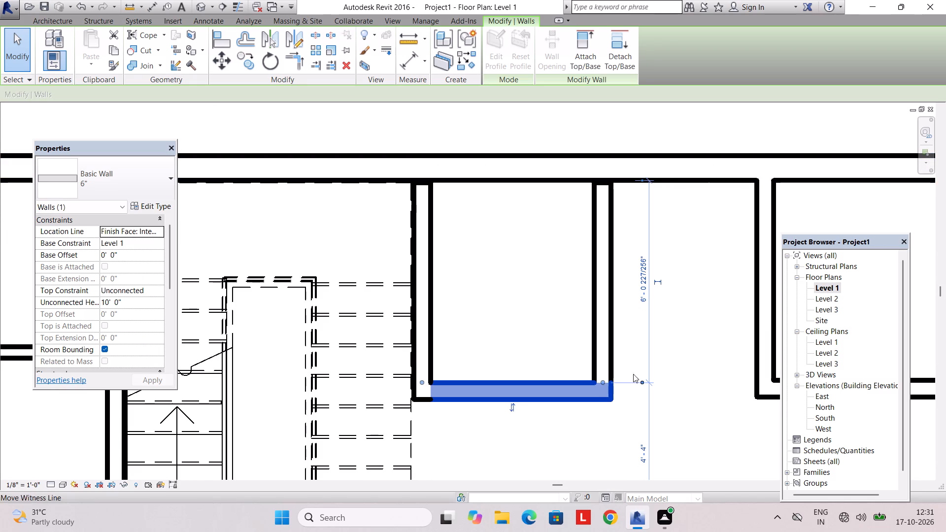
left_click(643, 299)
type("6'")
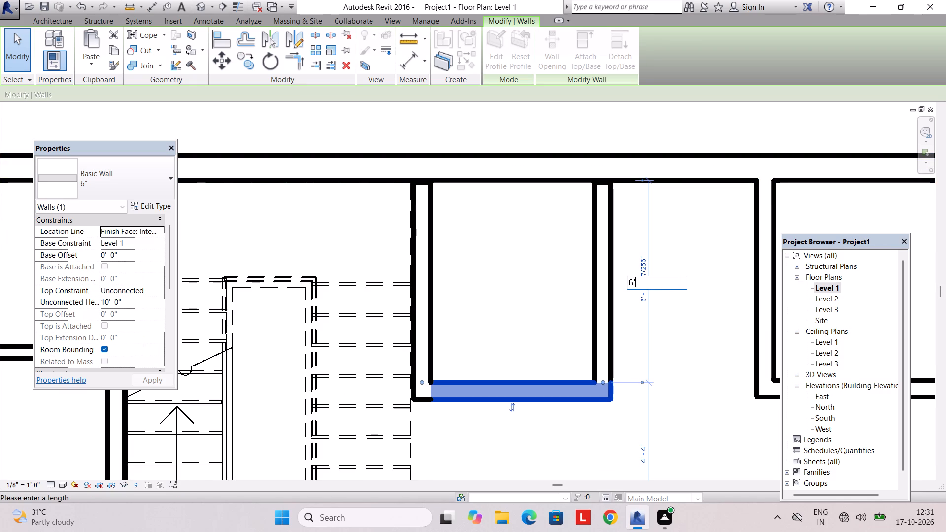
key("Return")
key("Escape")
Set the stair-side room's clear width between the inner faces of its two vertical walls to 5'.
left_click(454, 382)
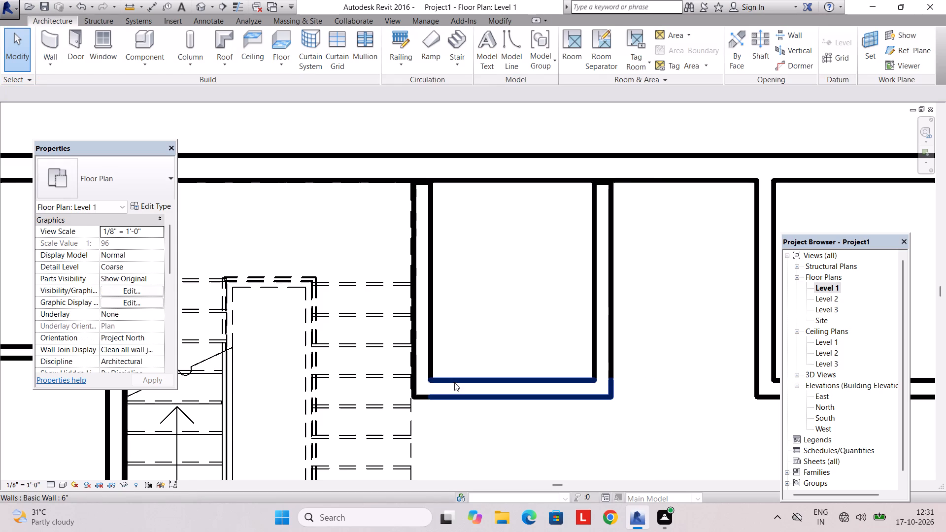
left_click(593, 336)
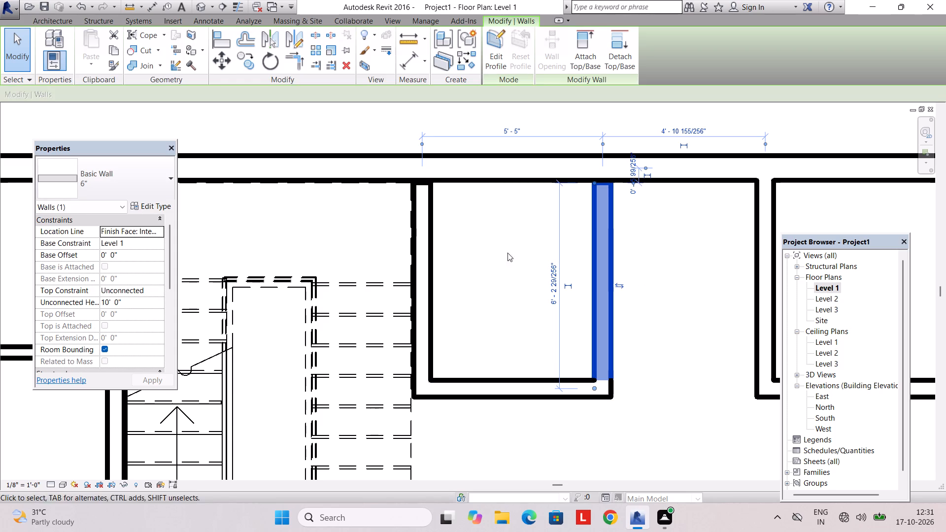
left_click(424, 143)
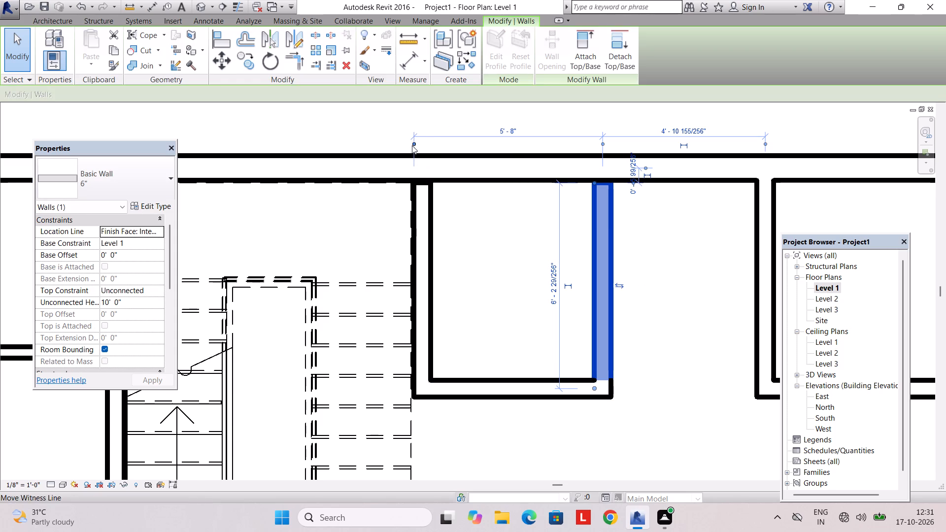
left_click(412, 145)
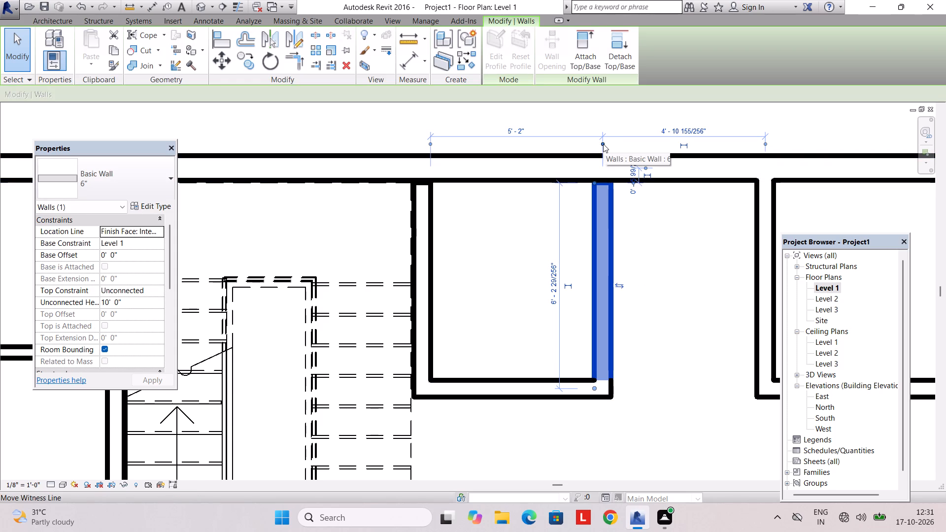
left_click(603, 144)
left_click(607, 144)
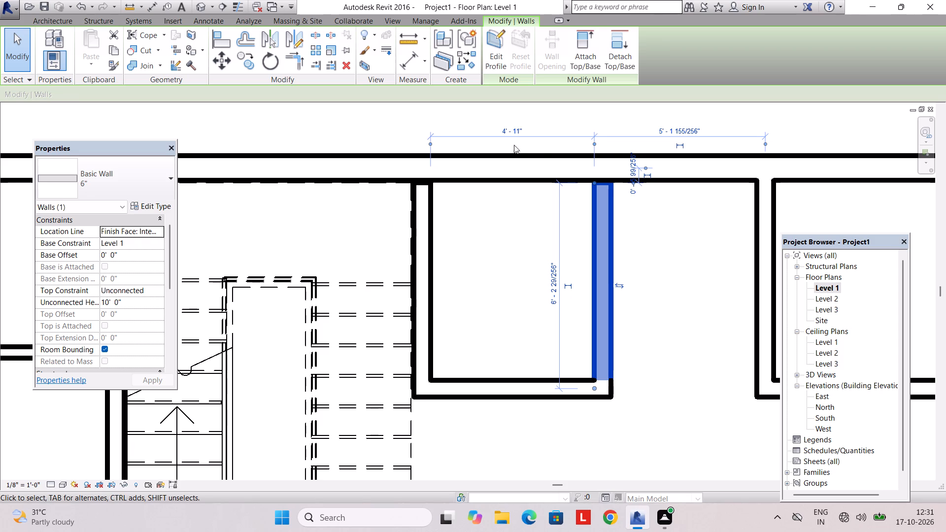
left_click(512, 129)
type("5'")
key("Return")
key("Escape")
Extend the upper ends of the stair-side room's two vertical 6" walls into the rear wall so they join it.
scroll(526, 310, "down", 2)
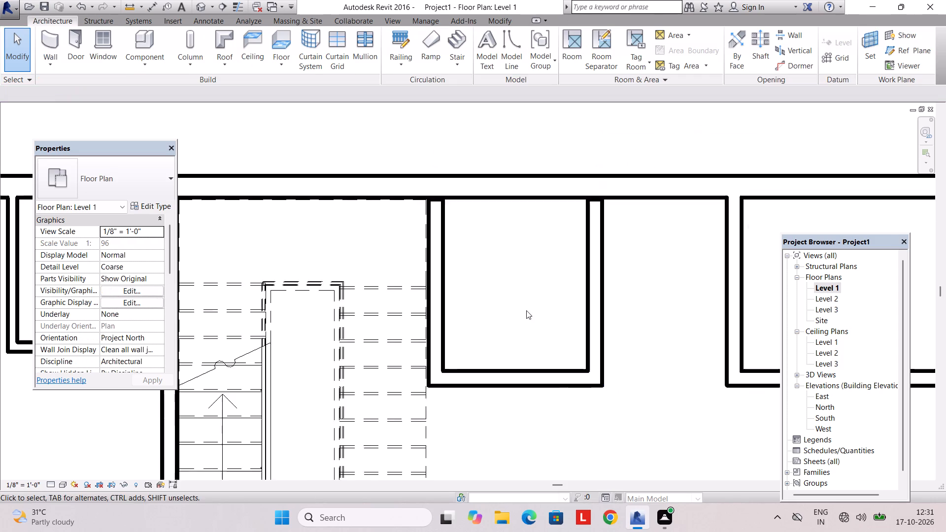
middle_click_drag(525, 306, 410, 304)
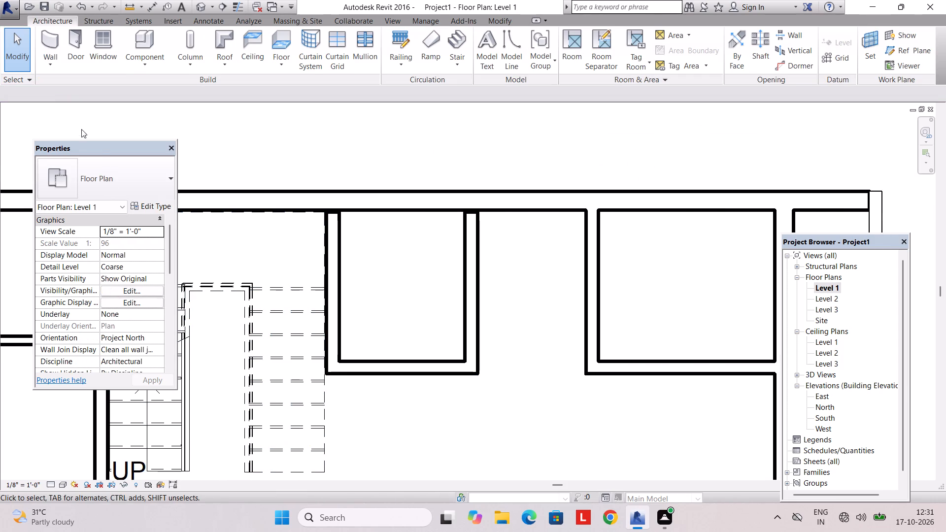
scroll(456, 224, "up", 4)
left_click(484, 206)
scroll(480, 210, "up", 2)
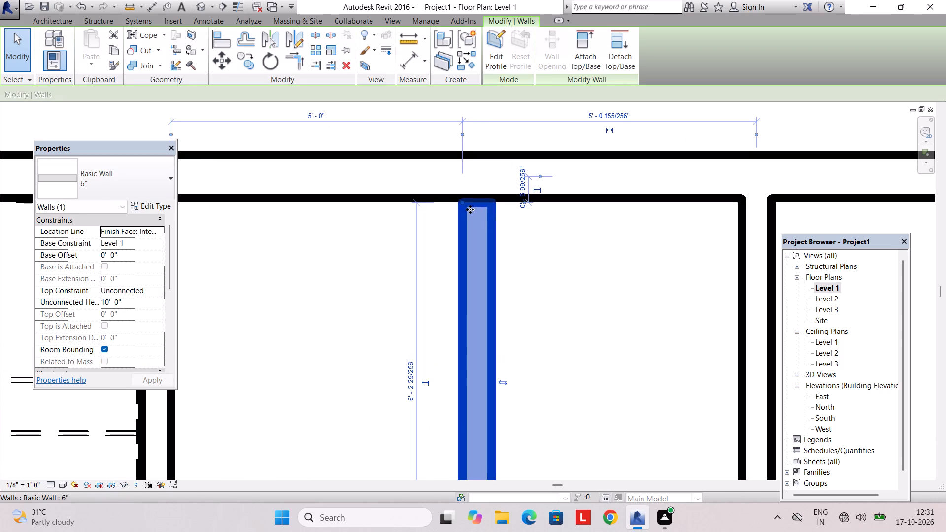
left_click_drag(460, 201, 460, 187)
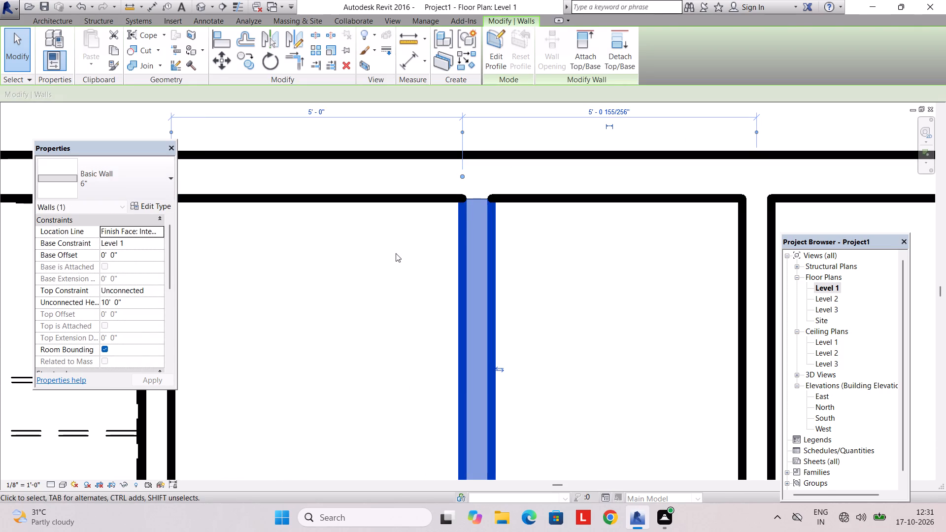
key("Escape")
middle_click_drag(396, 253, 543, 252)
left_click(298, 202)
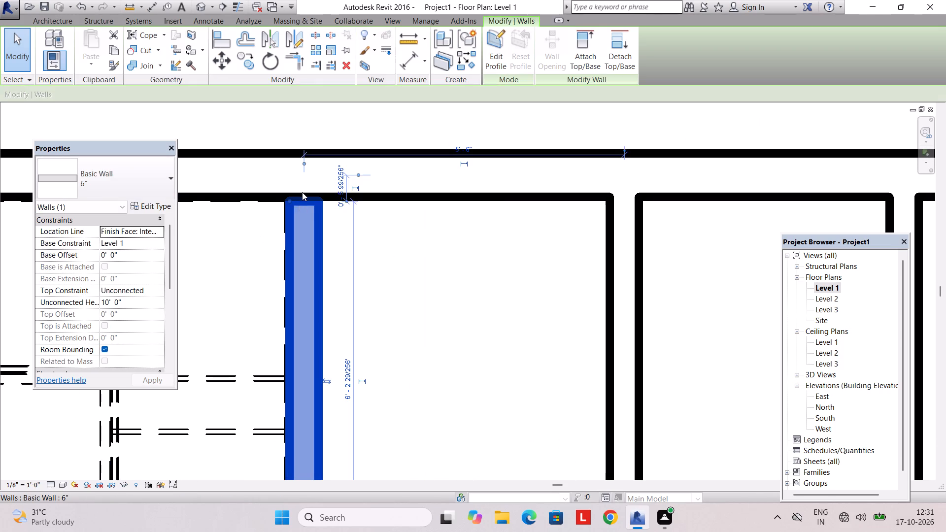
left_click_drag(291, 200, 291, 186)
key("Escape")
Close the gap between the stair-side room and the corner room with a horizontal 6" wall in line with their lower walls.
scroll(375, 256, "down", 4)
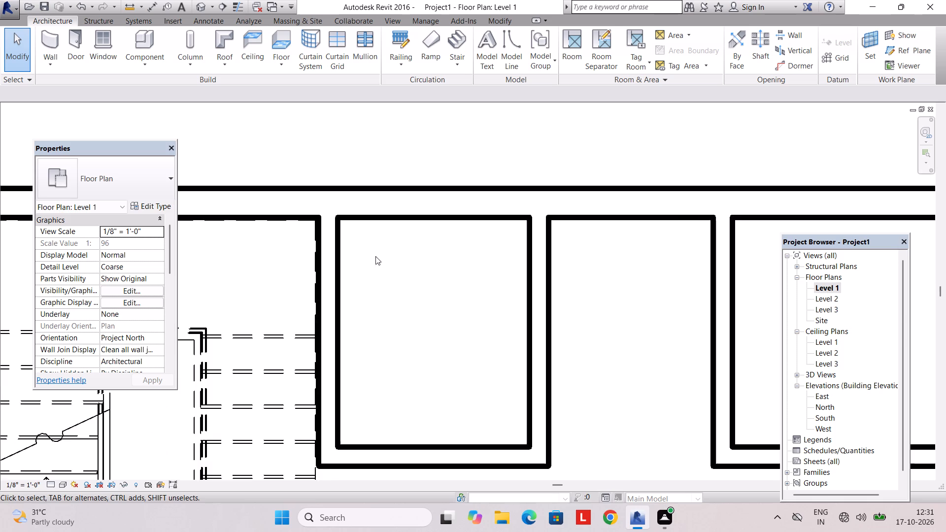
scroll(387, 276, "down", 3)
middle_click_drag(384, 276, 338, 274)
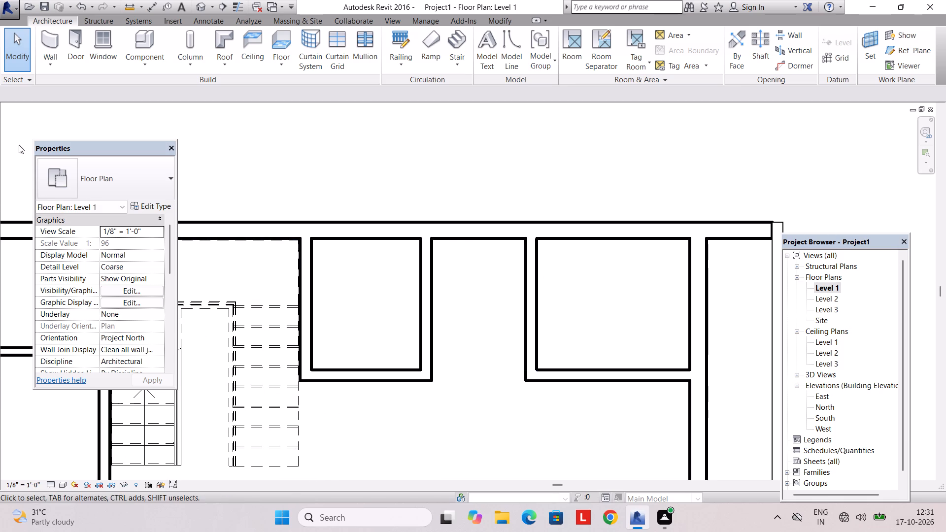
left_click(57, 42)
scroll(452, 361, "up", 2)
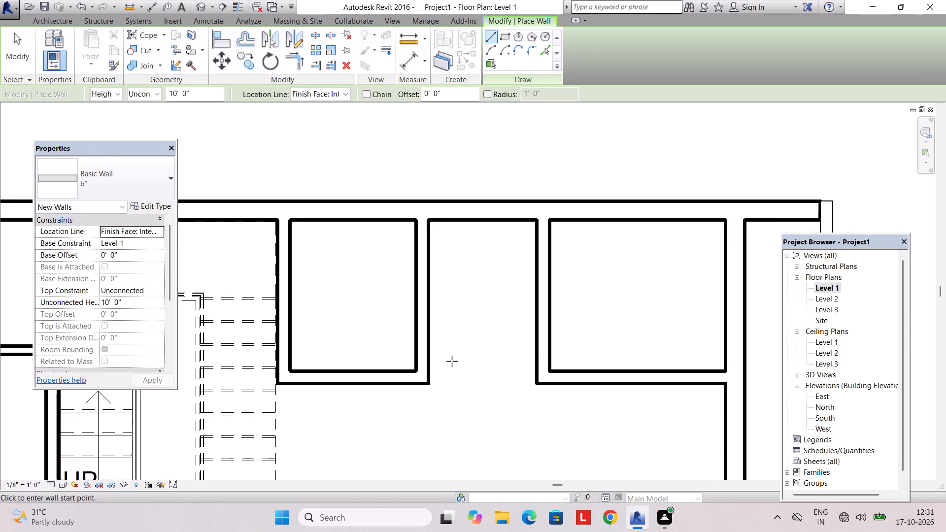
left_click(428, 386)
left_click(553, 387)
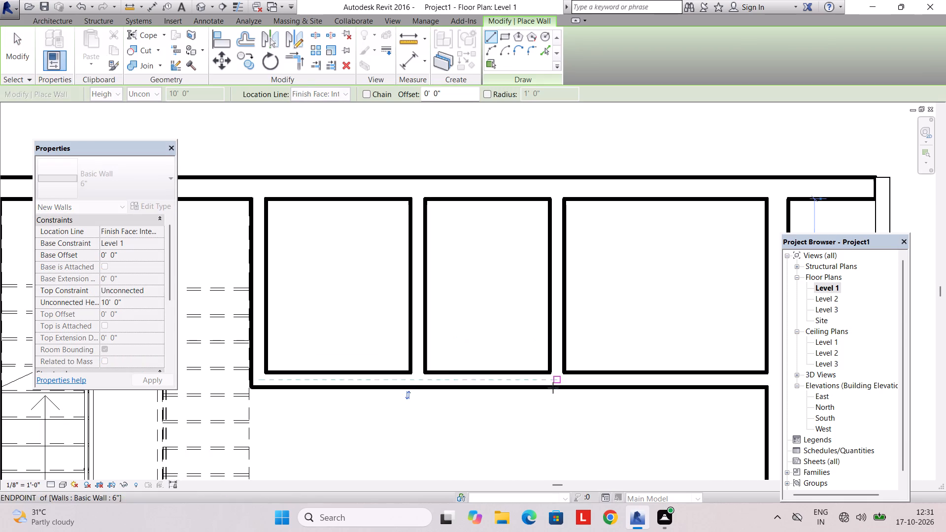
End wall placement and examine the rear-room partition walls and the staircase from several angles in the 3D view.
key("Escape")
scroll(473, 316, "down", 6)
middle_click_drag(473, 316, 458, 323)
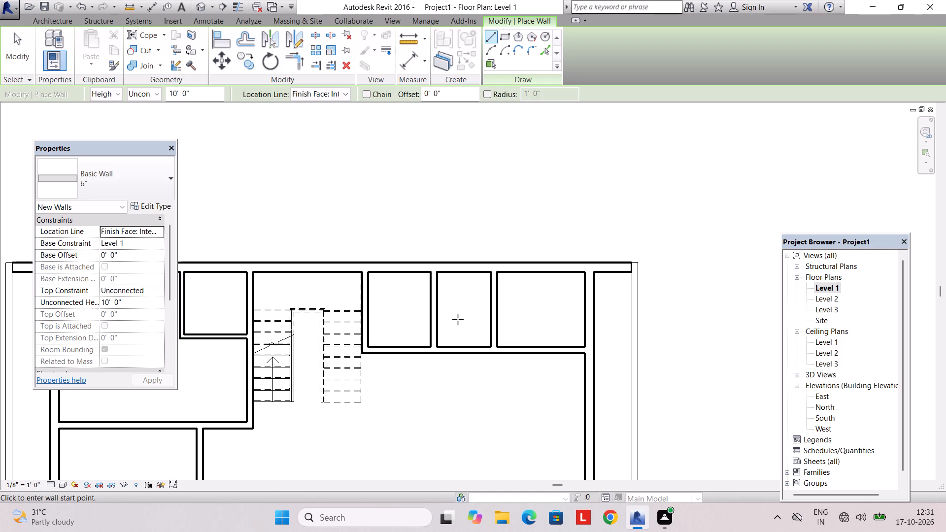
scroll(455, 312, "down", 3)
middle_click_drag(455, 316, 452, 269)
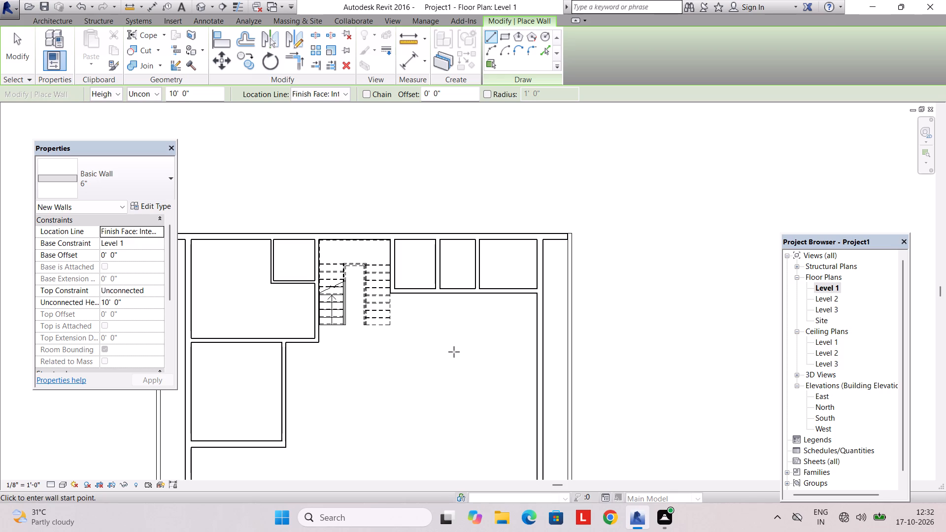
middle_click_drag(454, 353, 460, 283)
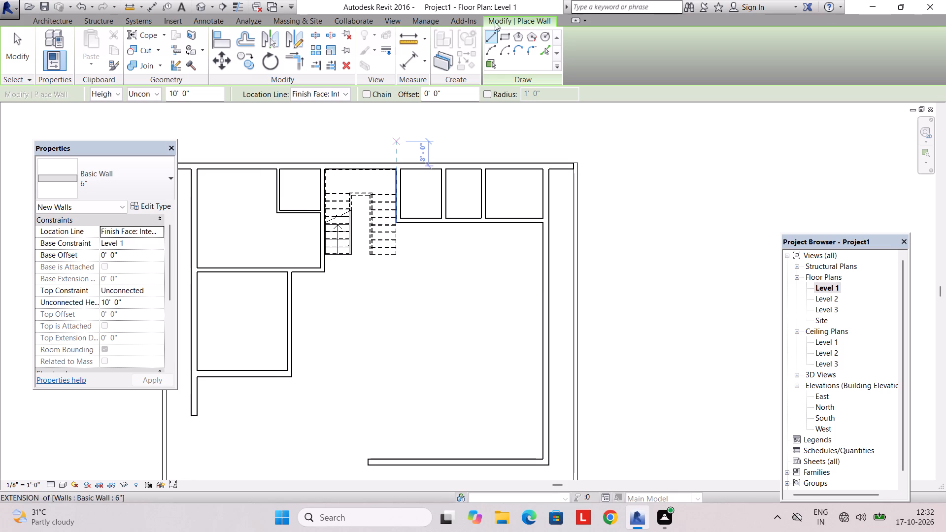
key("Escape")
key("Escape")
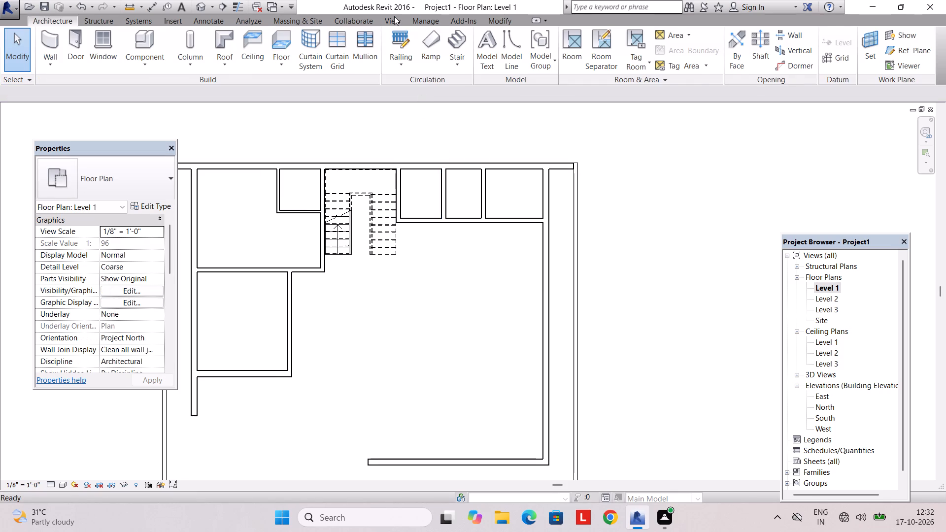
left_click(394, 16)
left_click(346, 41)
scroll(459, 298, "down", 4)
middle_click_drag(460, 299, 477, 304)
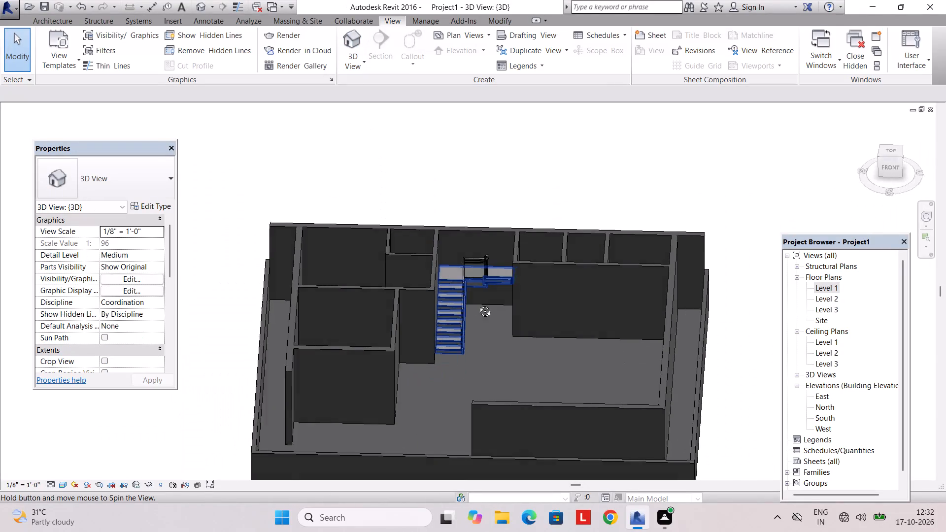
middle_click_drag(477, 304, 592, 287)
scroll(558, 269, "up", 5)
middle_click_drag(541, 261, 438, 364, "shift")
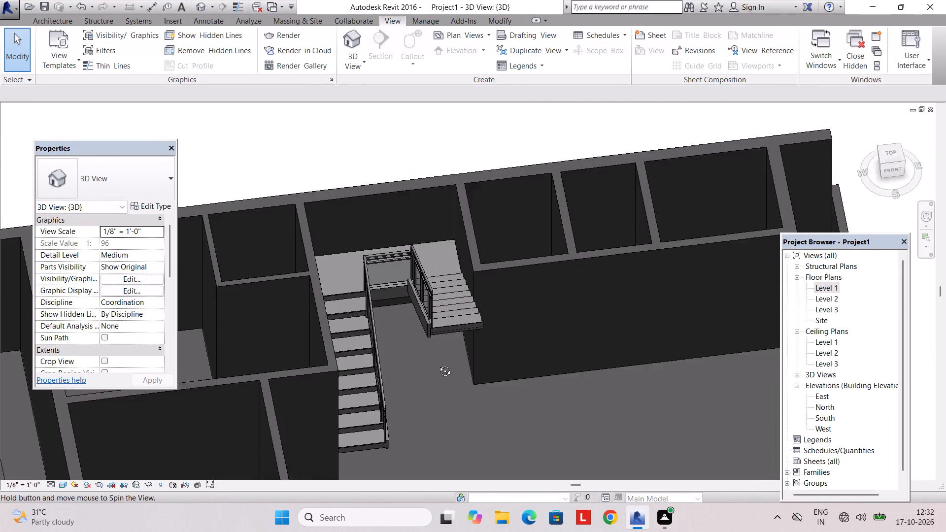
middle_click_drag(438, 364, 428, 368, "shift")
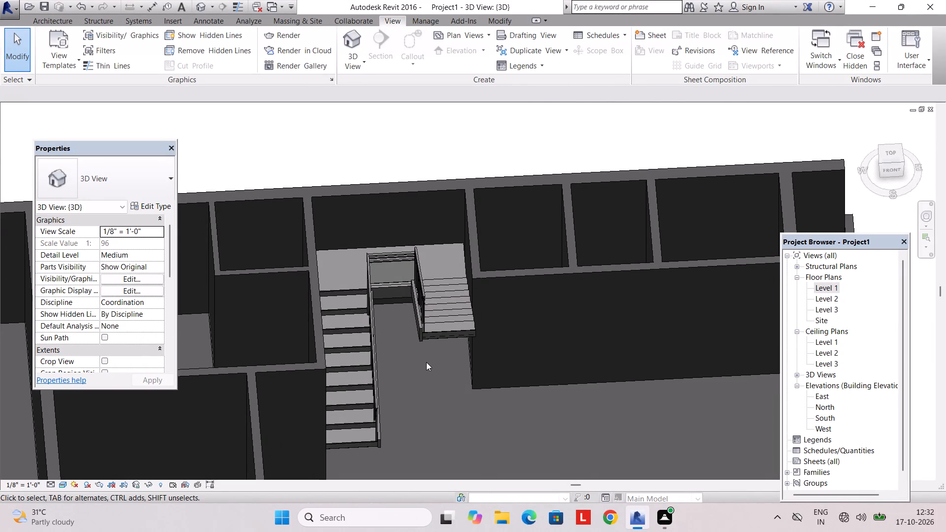
middle_click_drag(426, 362, 430, 354, "shift")
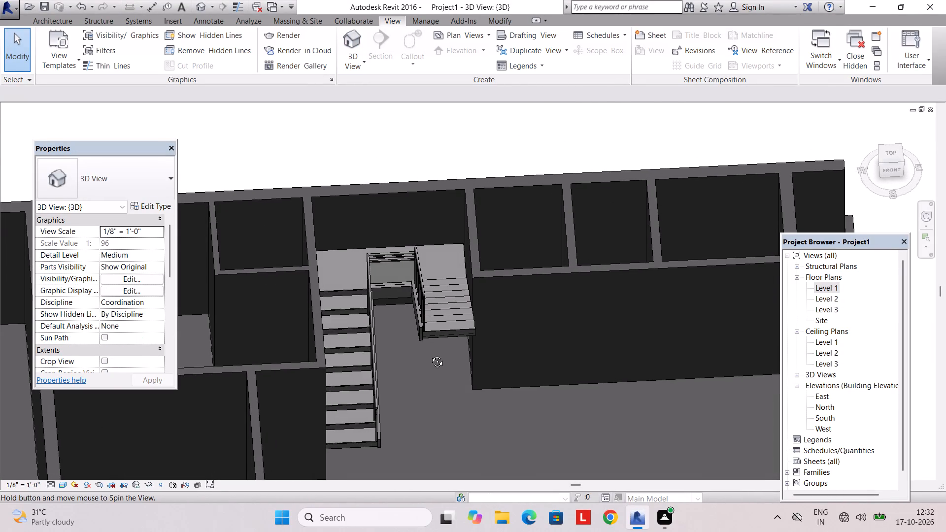
middle_click_drag(430, 354, 581, 290, "shift")
middle_click_drag(554, 282, 594, 219, "shift")
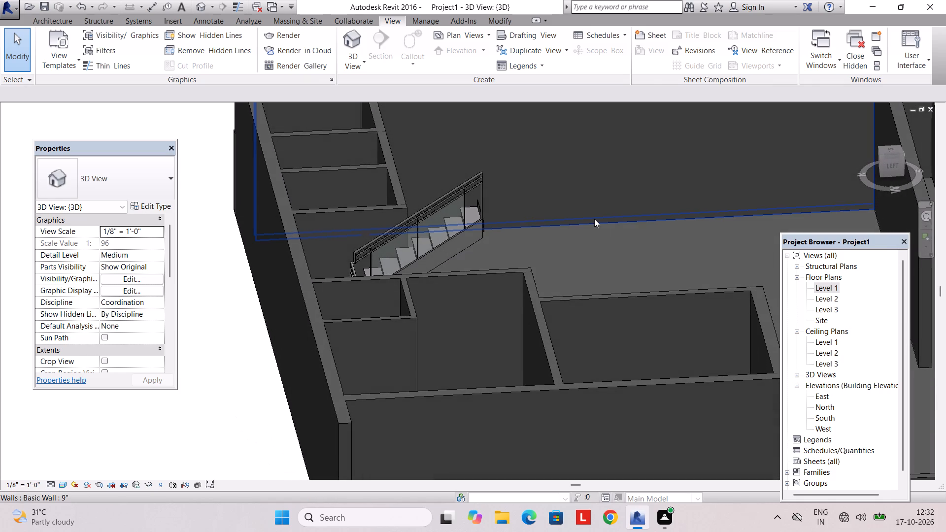
middle_click_drag(594, 219, 492, 299, "shift")
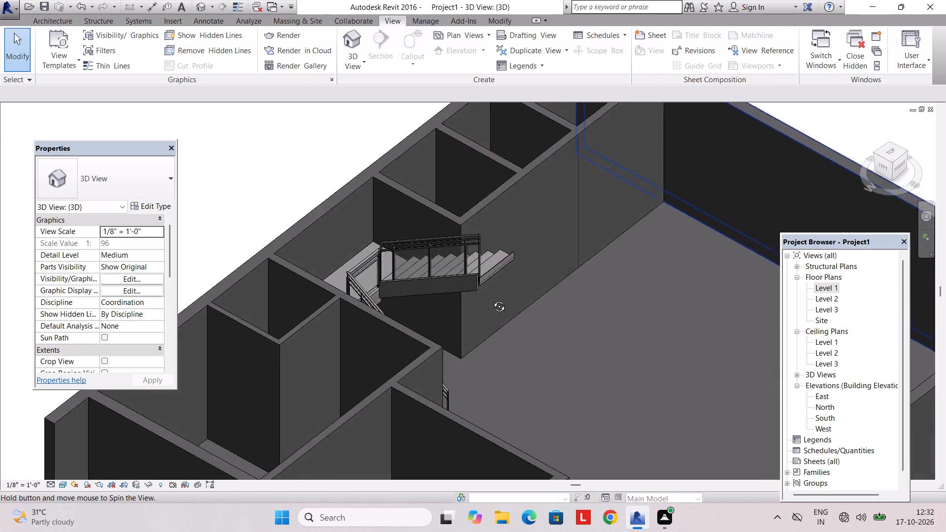
middle_click_drag(492, 299, 172, 114, "shift")
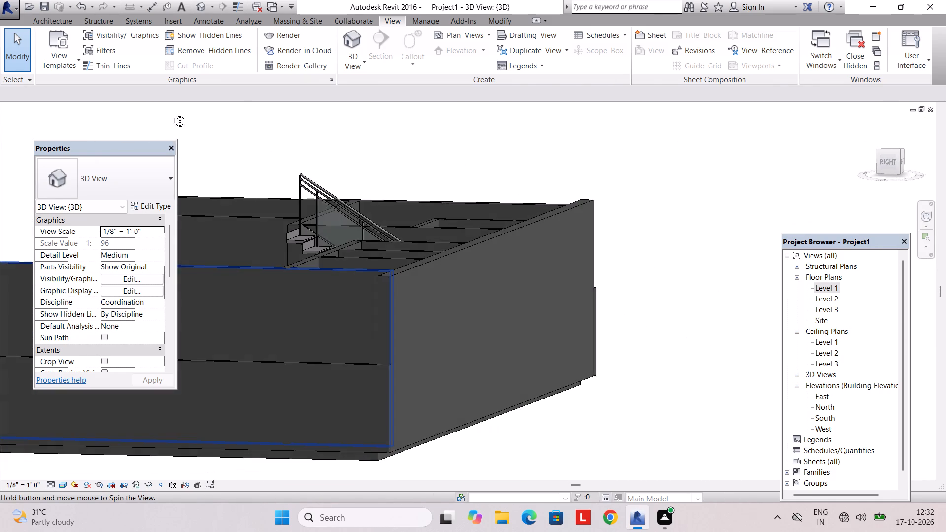
middle_click_drag(172, 114, 193, 141, "shift")
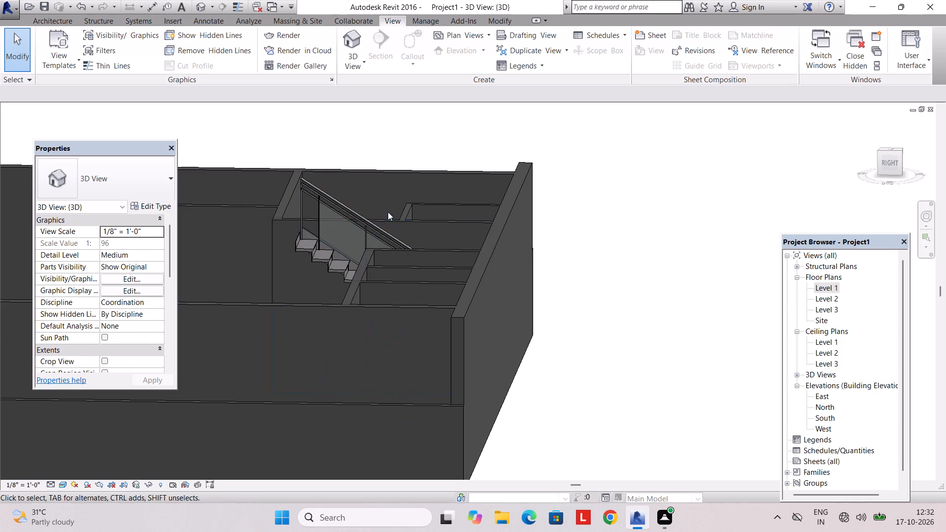
middle_click_drag(368, 292, 532, 354, "shift")
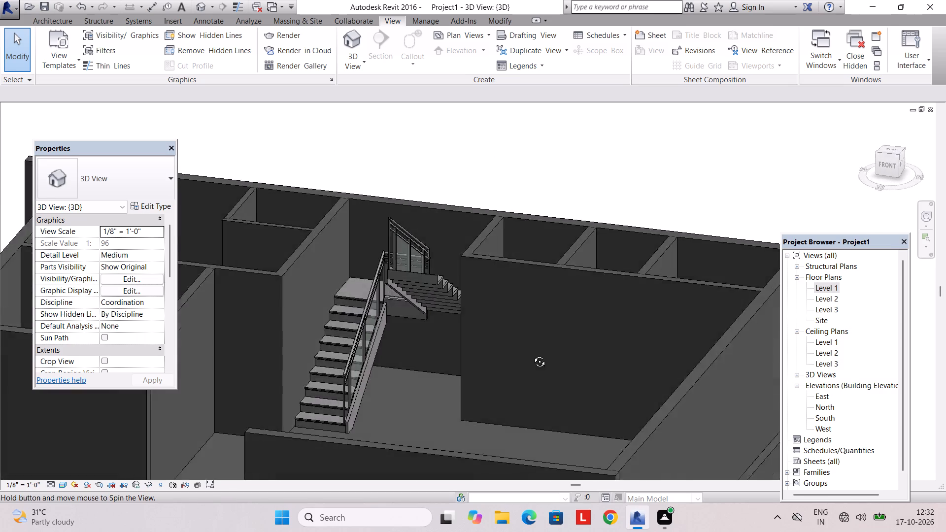
middle_click_drag(532, 354, 557, 422, "shift")
Start a 6" floor in the Level 2 plan with a rectangular boundary sketch.
double_click(836, 285)
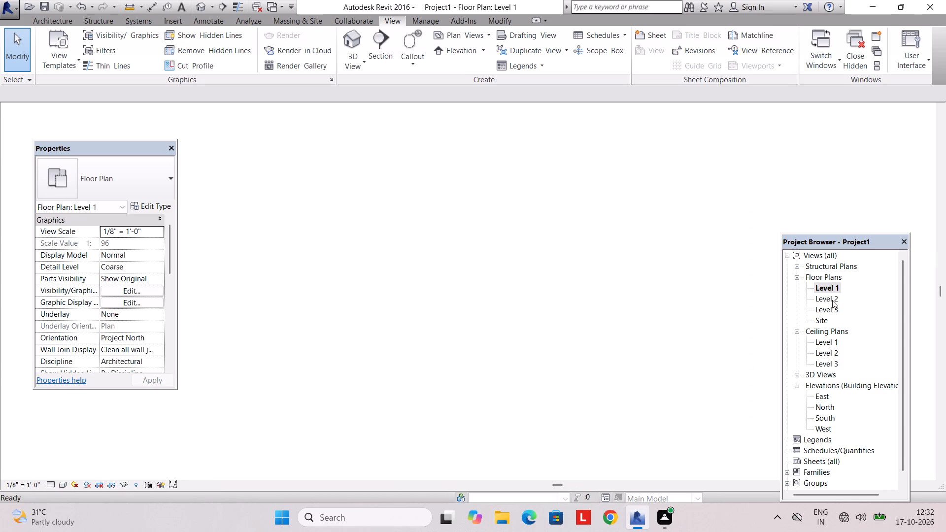
double_click(832, 301)
scroll(442, 277, "down", 3)
middle_click_drag(382, 262, 424, 254)
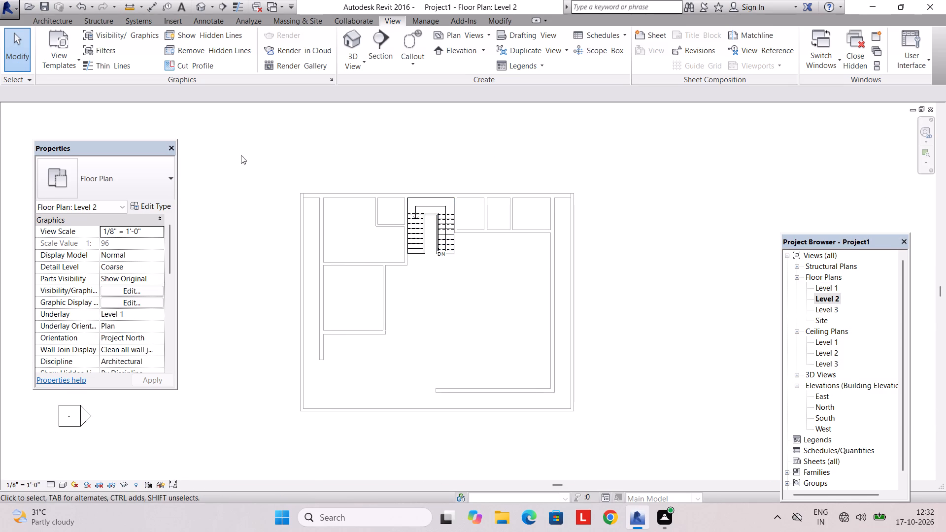
left_click(43, 24)
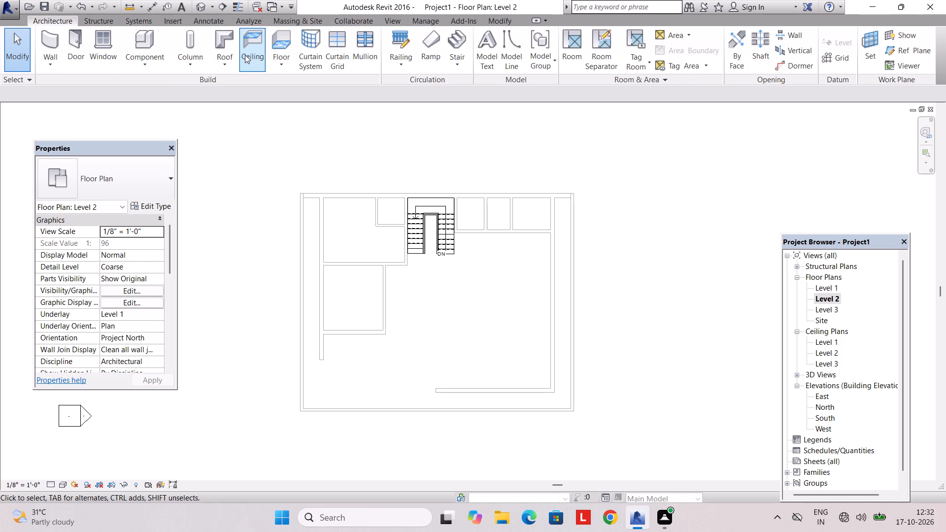
left_click(282, 39)
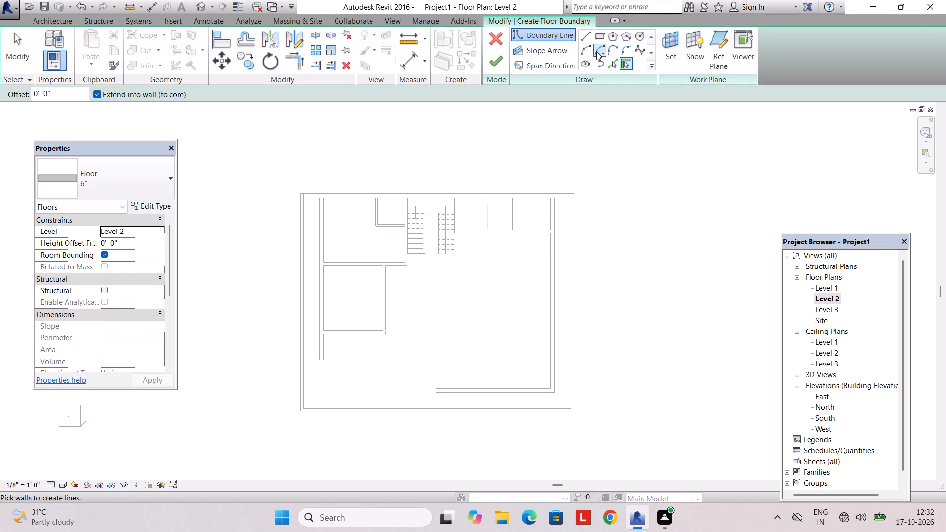
left_click(599, 41)
scroll(356, 228, "up", 1)
scroll(287, 194, "up", 3)
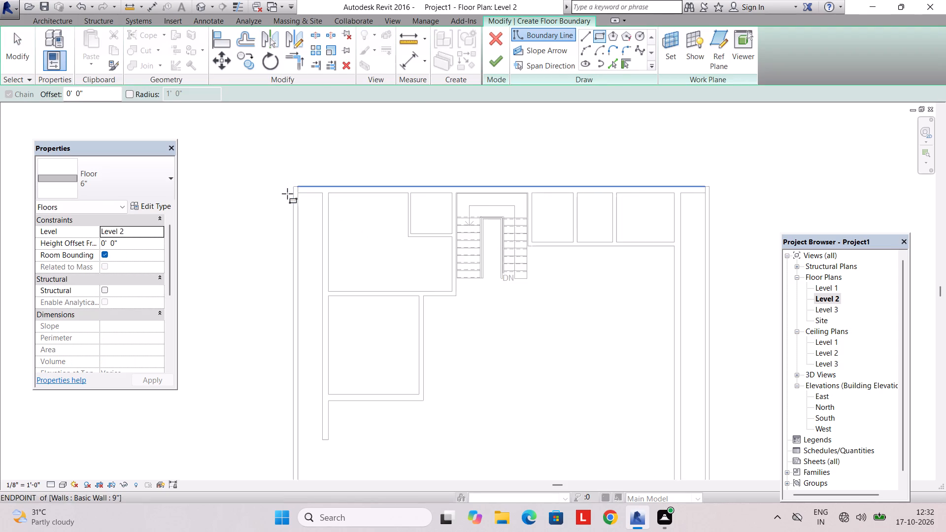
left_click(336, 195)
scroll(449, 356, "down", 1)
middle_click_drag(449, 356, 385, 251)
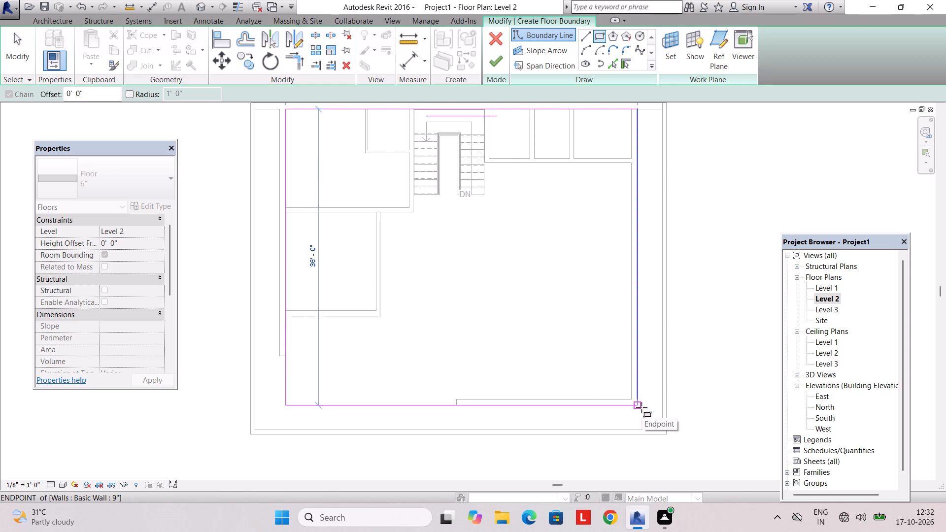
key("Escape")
Create the Level 2 floor from a 36'-deep rectangle between the rear wall's inner face and the house's outer side and front wall faces.
scroll(255, 135, "up", 1)
middle_click_drag(255, 142, 260, 187)
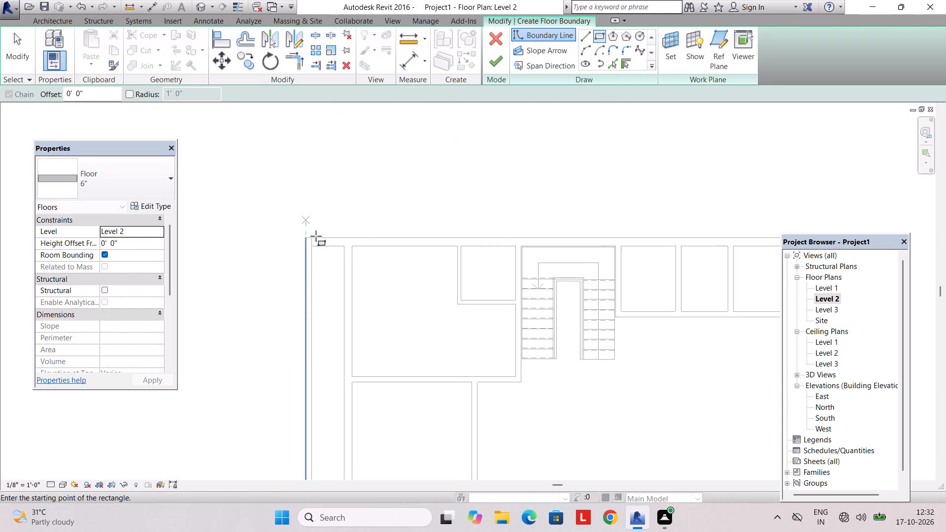
left_click(348, 247)
middle_click_drag(525, 405, 423, 258)
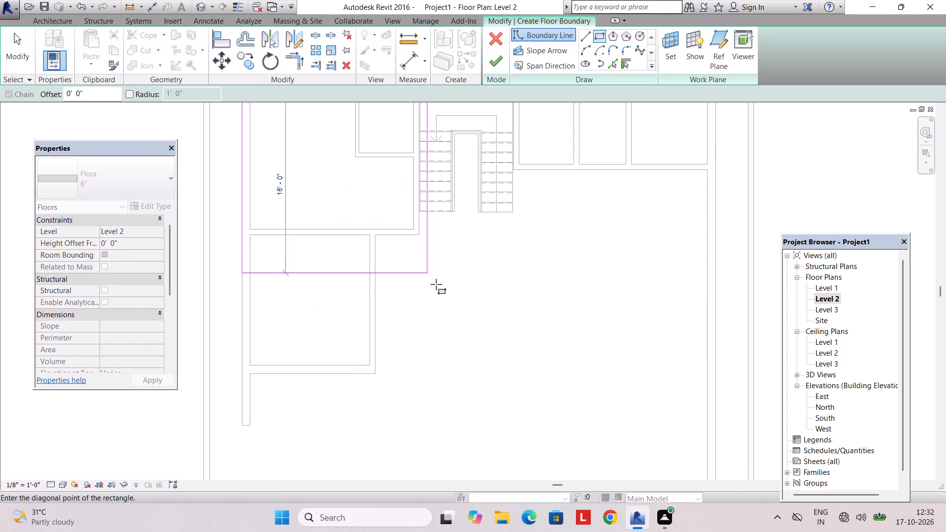
middle_click_drag(560, 404, 551, 274)
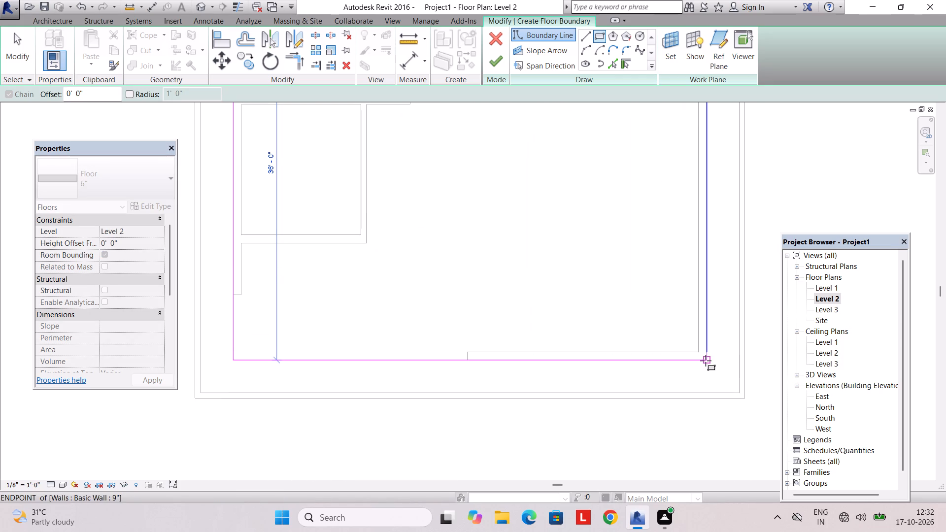
left_click(706, 361)
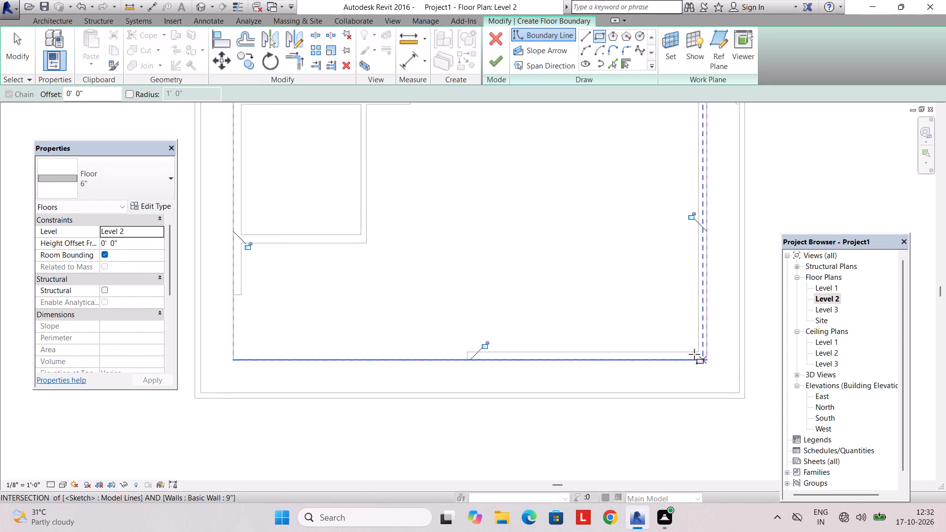
left_click(503, 66)
key("Escape")
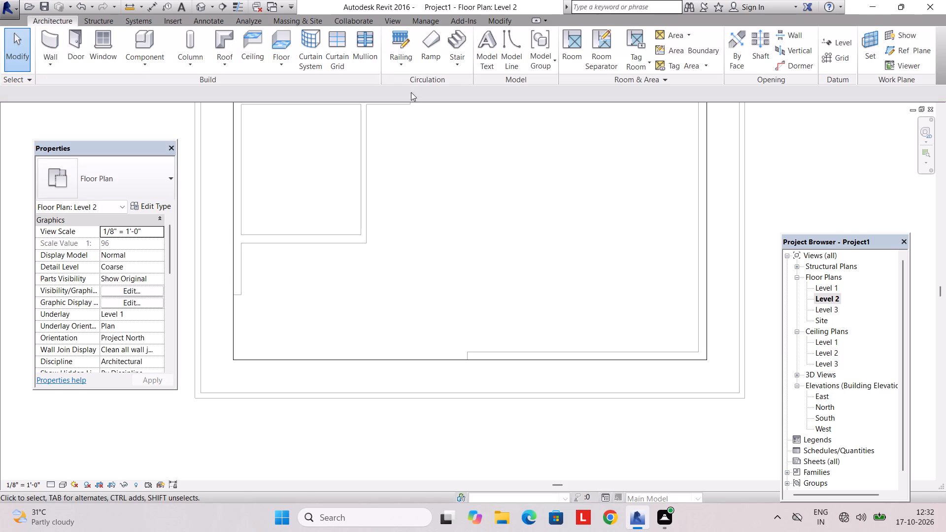
Examine in the 3D view how the Level 2 floor slab meets the staircase, its railing and the walls below.
left_click(389, 20)
left_click(354, 37)
scroll(434, 216, "down", 4)
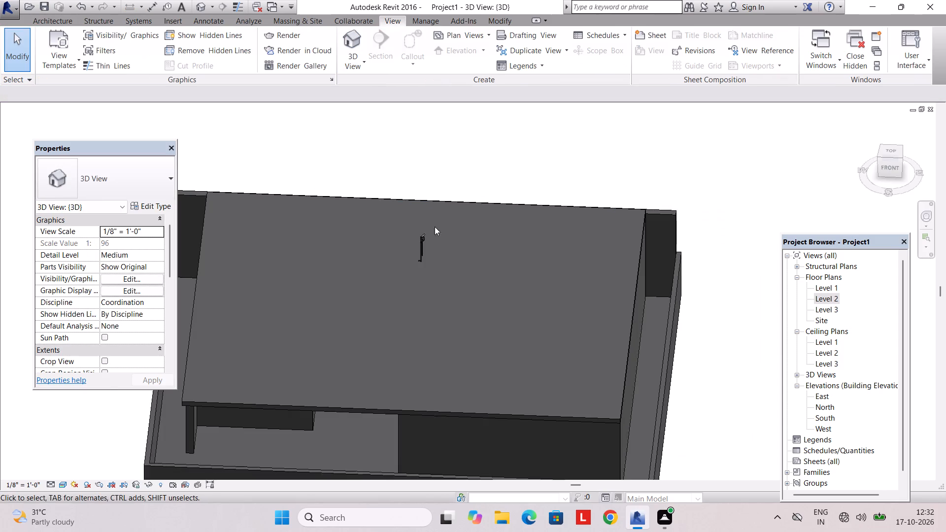
middle_click_drag(437, 244, 427, 151)
scroll(437, 244, "down", 1, "shift")
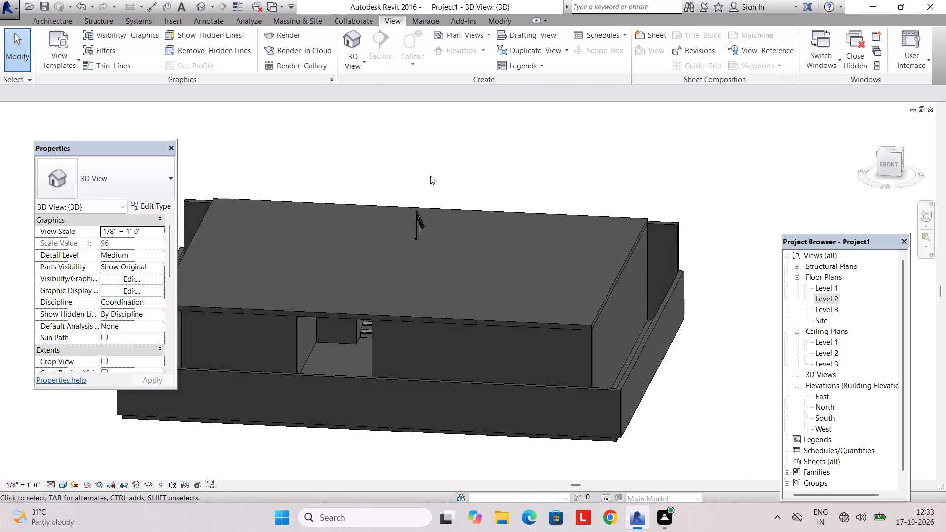
scroll(430, 224, "up", 4)
middle_click_drag(422, 230, 460, 140, "shift")
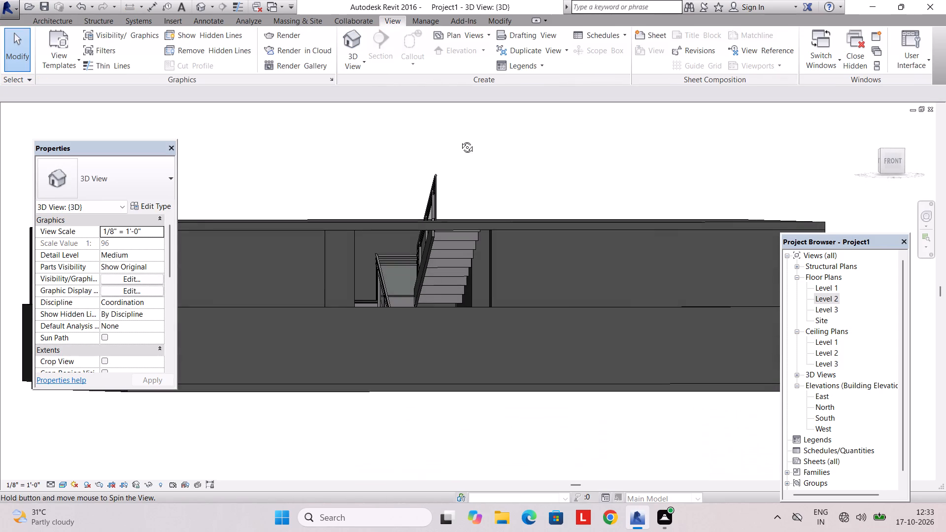
middle_click_drag(460, 140, 468, 118, "shift")
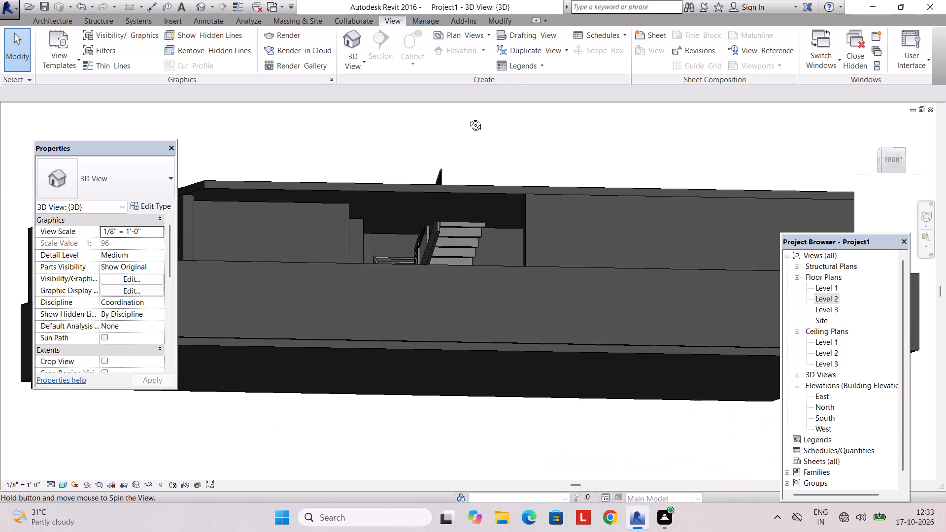
middle_click_drag(468, 118, 367, 286, "shift")
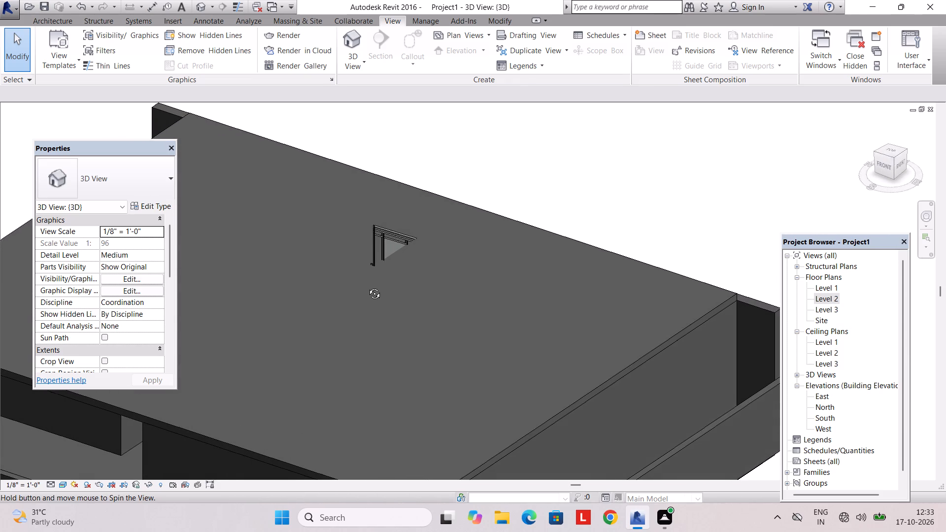
middle_click_drag(367, 286, 262, 253, "shift")
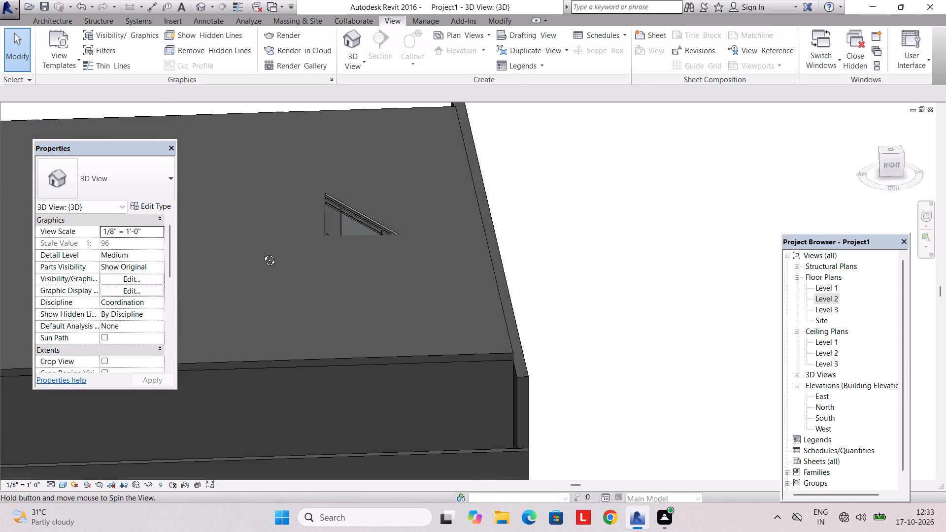
middle_click_drag(262, 253, 486, 179, "shift")
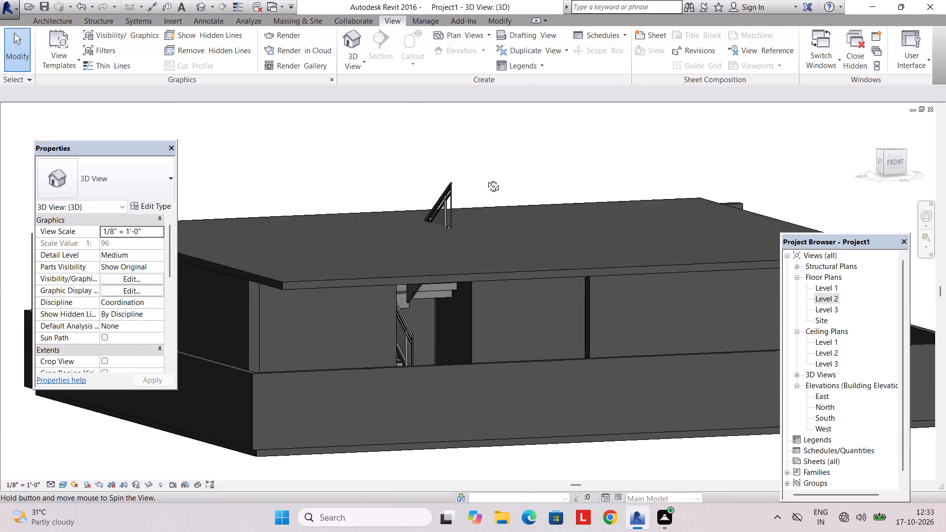
middle_click_drag(486, 179, 384, 204, "shift")
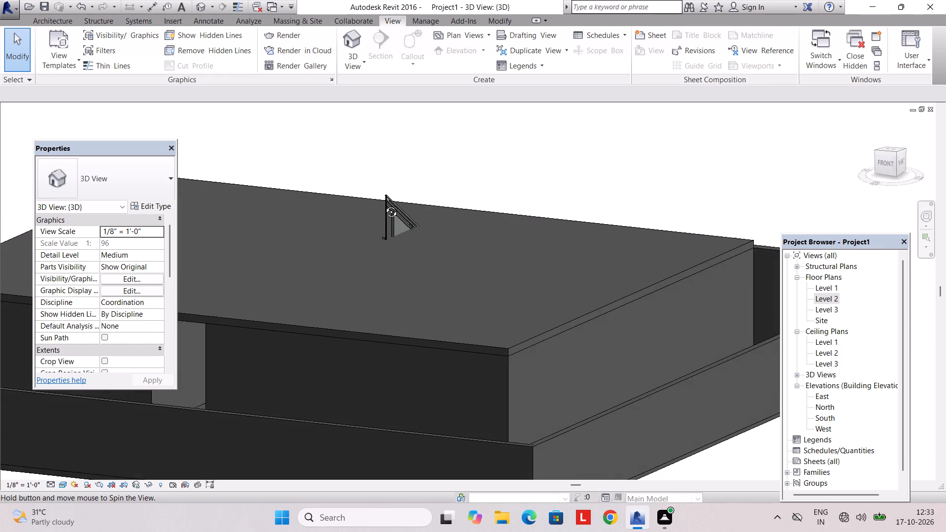
middle_click_drag(384, 204, 371, 161, "shift")
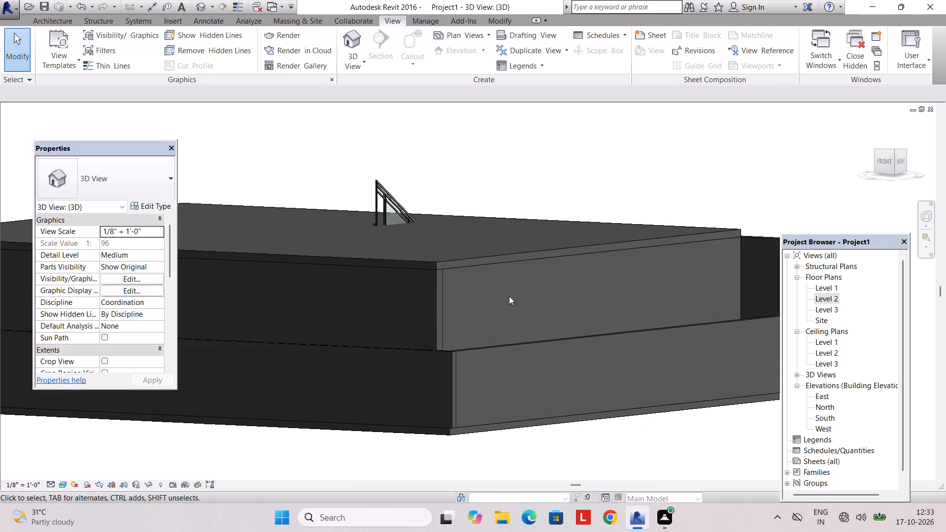
Return to the Level 1 floor plan.
double_click(827, 286)
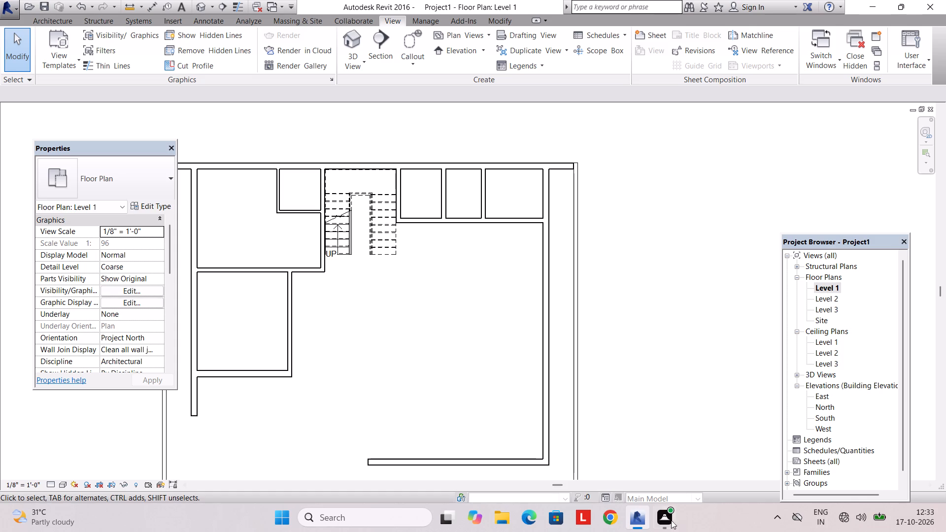
middle_click_drag(426, 339, 439, 331)
middle_click_drag(429, 324, 425, 352)
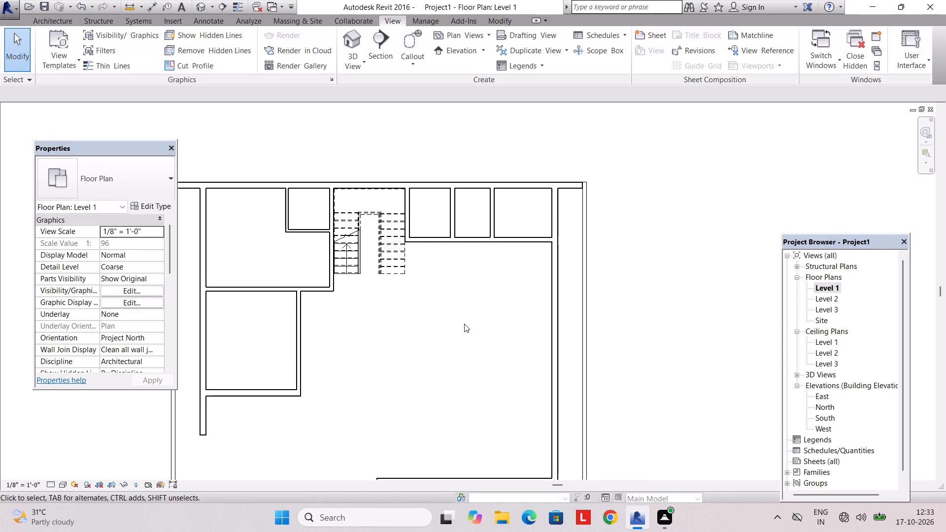
Draw a 6" wall 12' long, perpendicular to the front wall and starting 9' along it from its inner corner with the right outer wall.
middle_click_drag(464, 323, 468, 308)
middle_click_drag(466, 320, 465, 291)
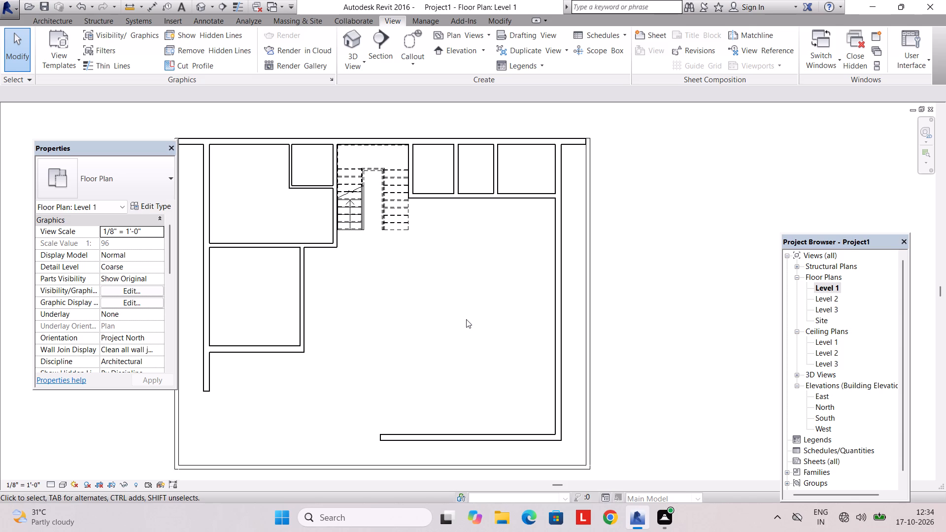
left_click(29, 18)
left_click(52, 46)
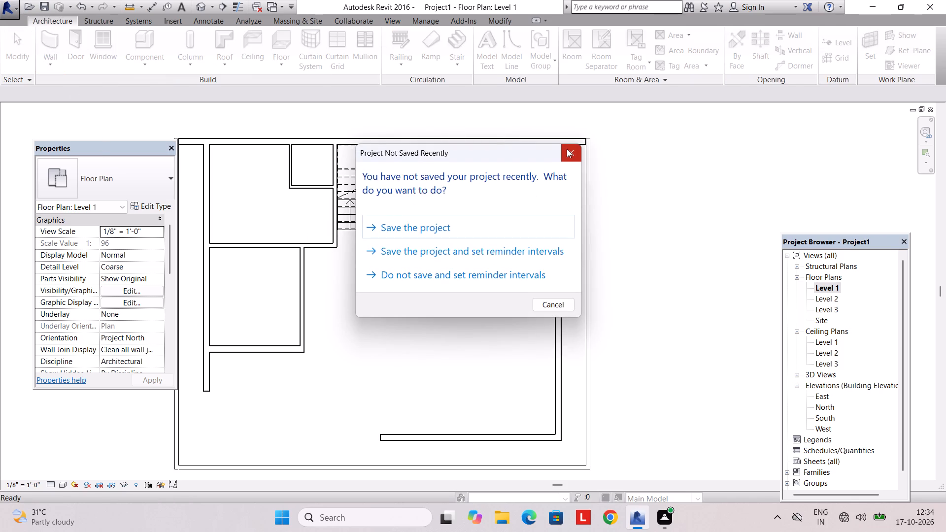
left_click(567, 149)
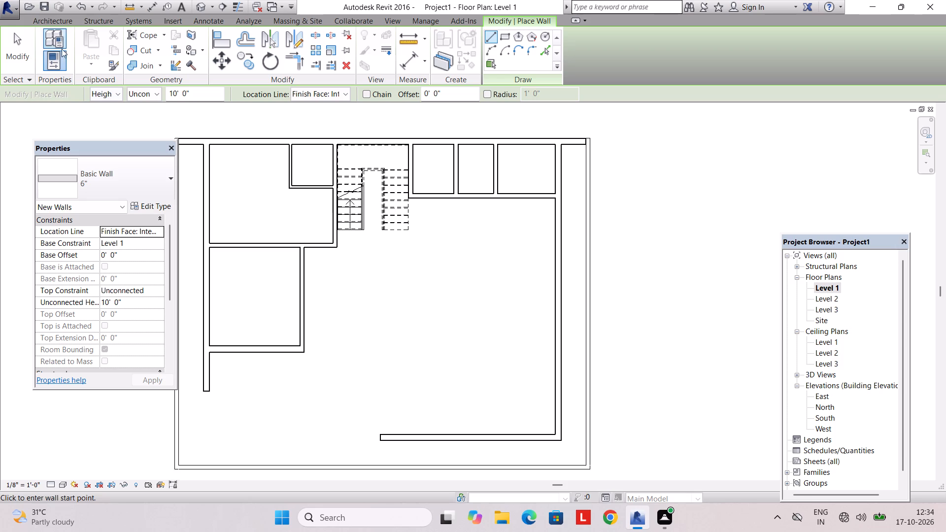
left_click(134, 181)
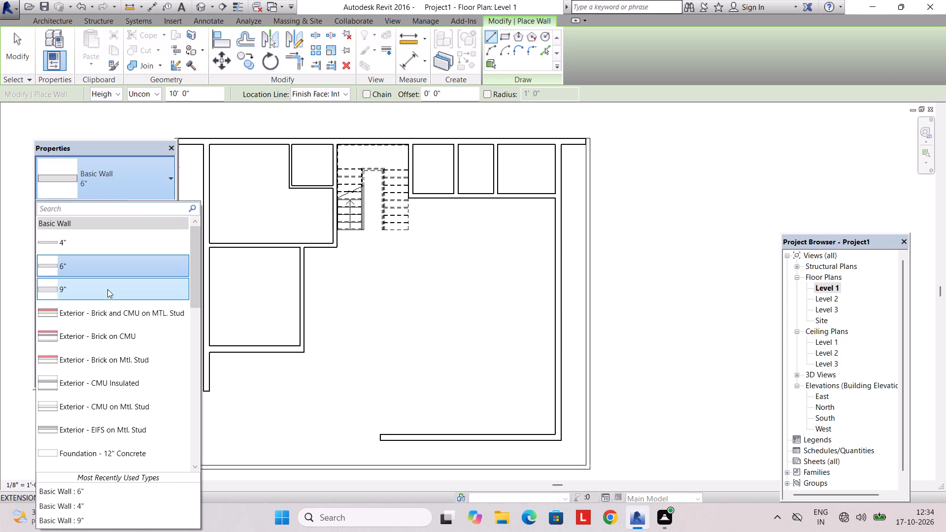
left_click(115, 266)
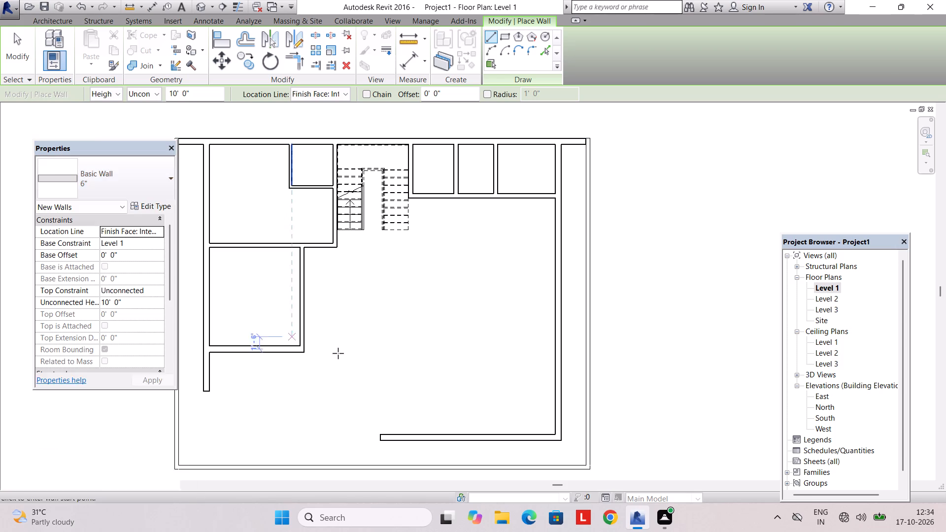
scroll(511, 403, "up", 1)
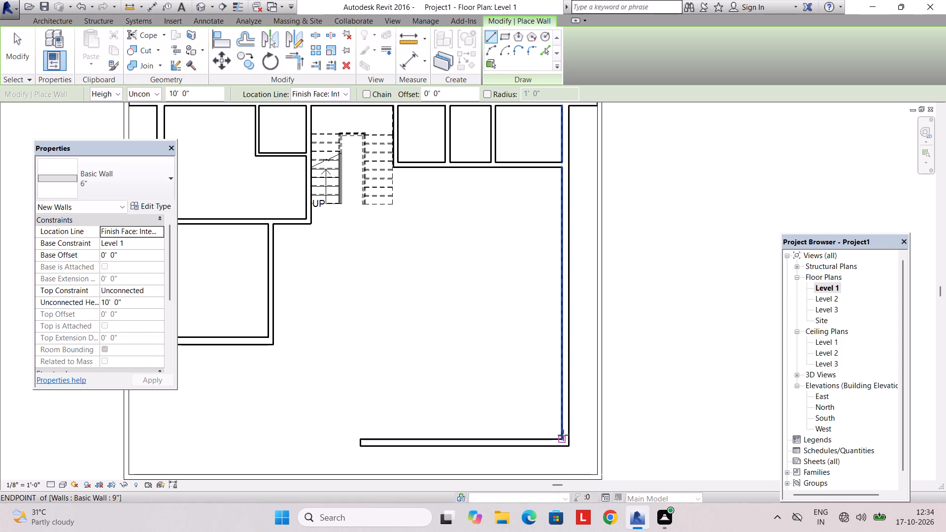
type("9'")
key("Return")
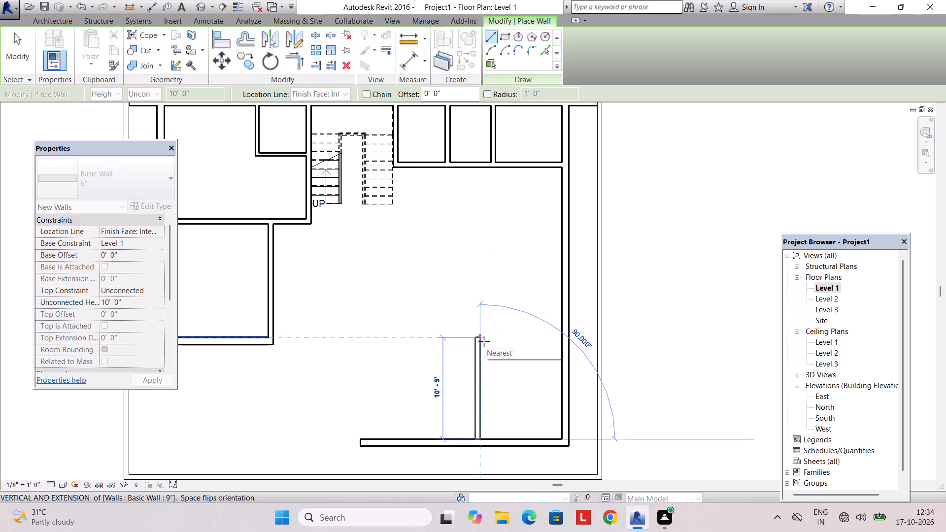
type("12'")
key("Return")
Add a 6" return wall about 4' long from the new partition's rear end toward the right outer wall.
scroll(481, 340, "up", 3)
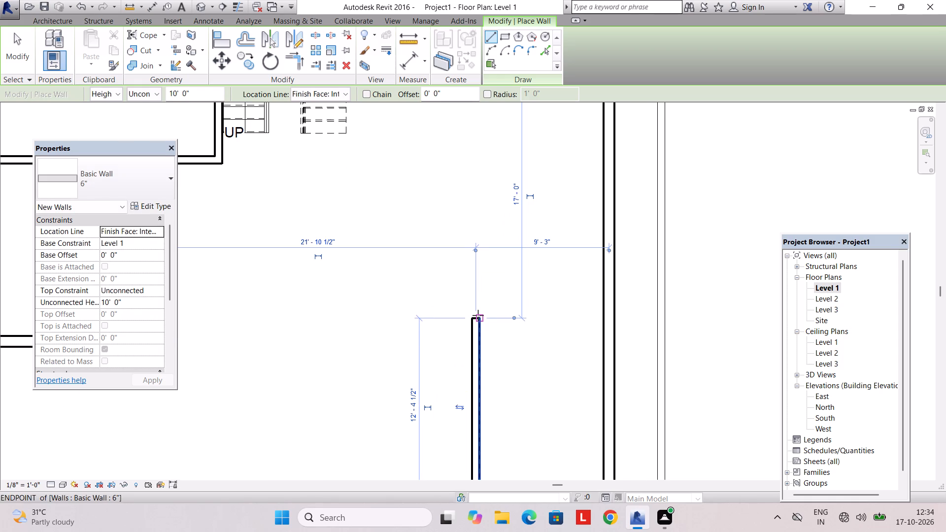
left_click(478, 315)
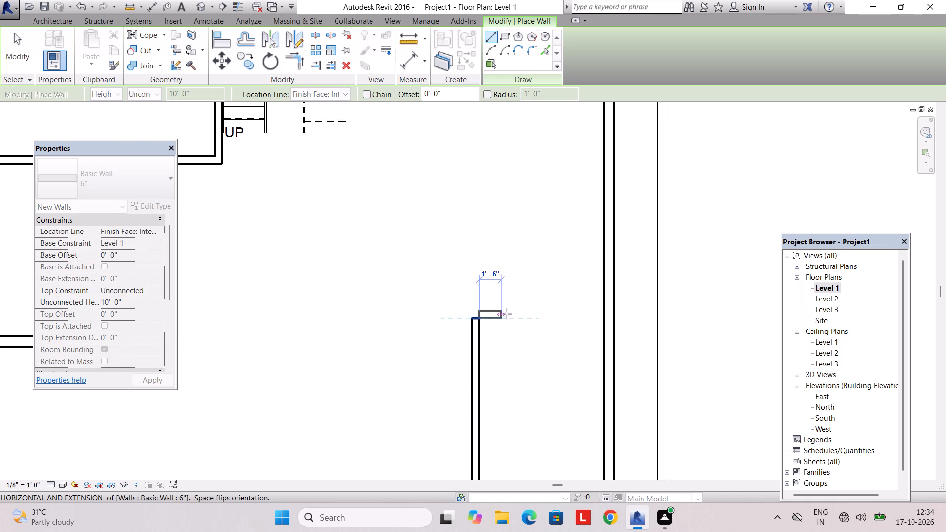
left_click(538, 317)
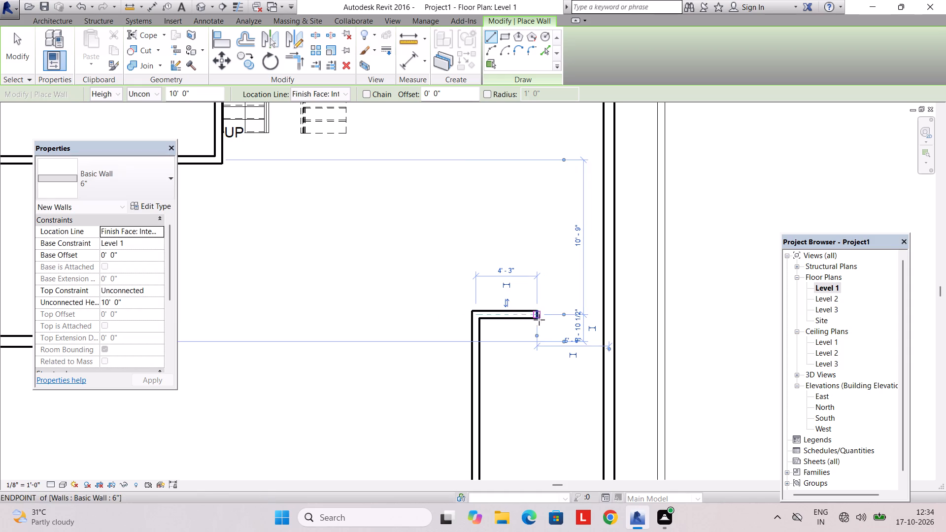
key("Escape")
scroll(517, 366, "down", 5)
middle_click_drag(517, 368, 515, 348)
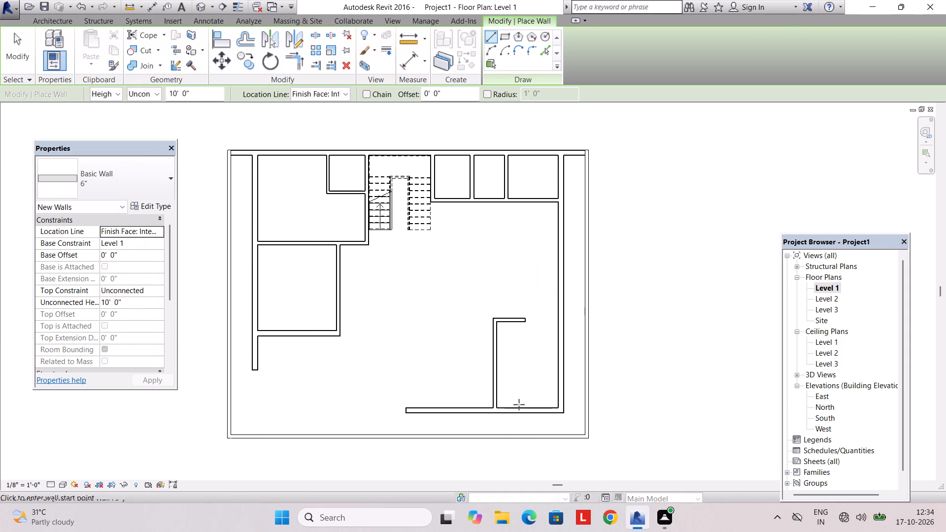
key("Escape")
left_click(520, 413)
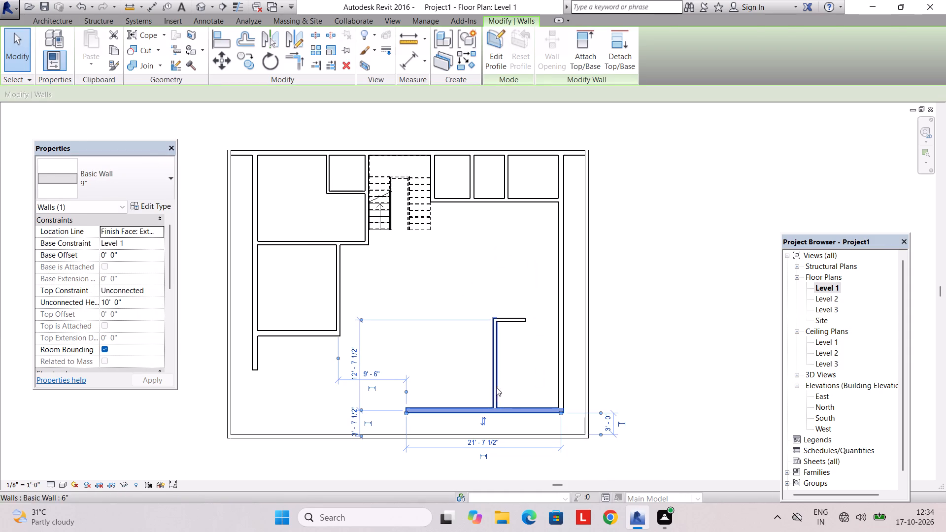
key("Escape")
Extend the left room's 9" front wall past the 6" partition to about 15'-10", in line with the wall beside the staircase.
scroll(443, 399, "up", 2)
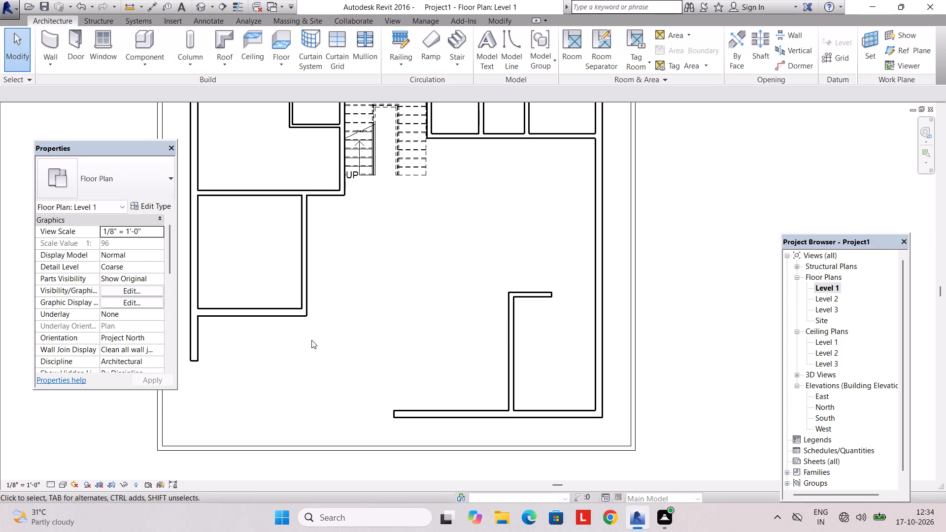
left_click(291, 311)
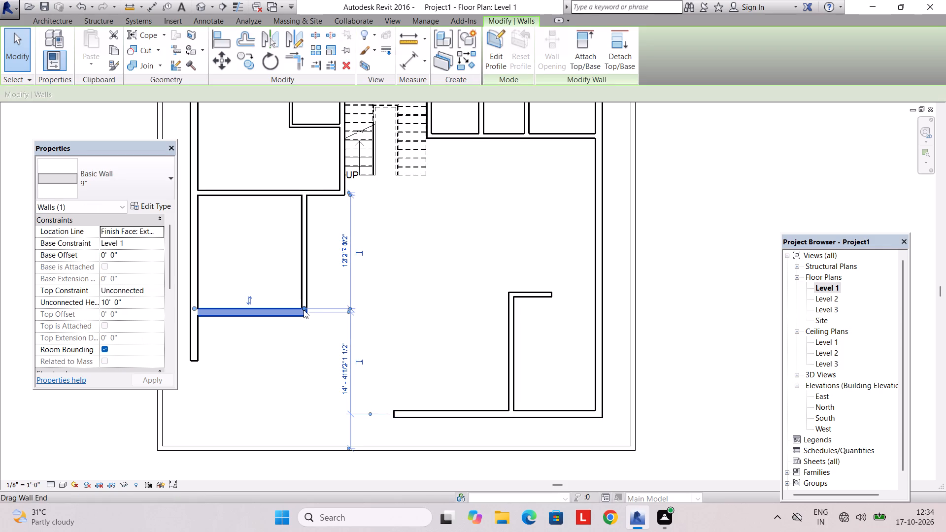
scroll(304, 307, "up", 3)
left_click(304, 307)
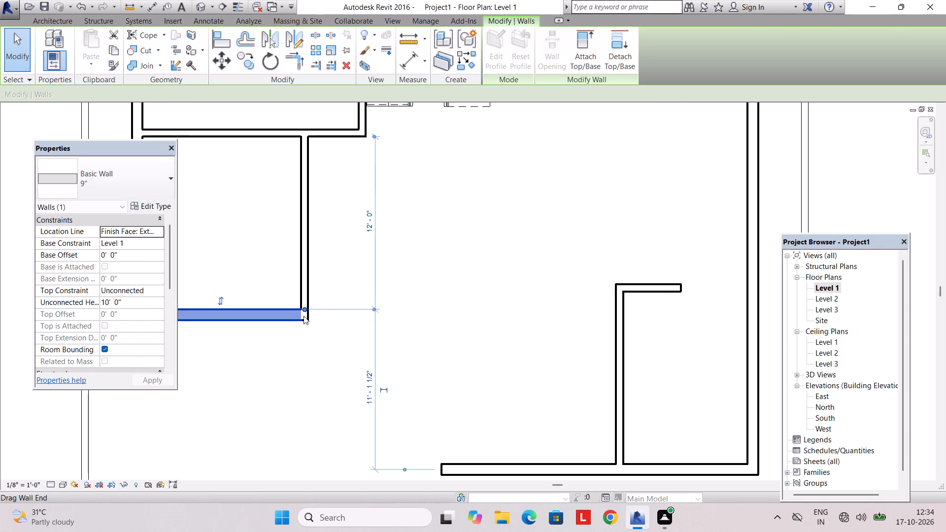
scroll(305, 317, "up", 2)
key("Escape")
left_click(300, 322)
key("Escape")
left_click(284, 321)
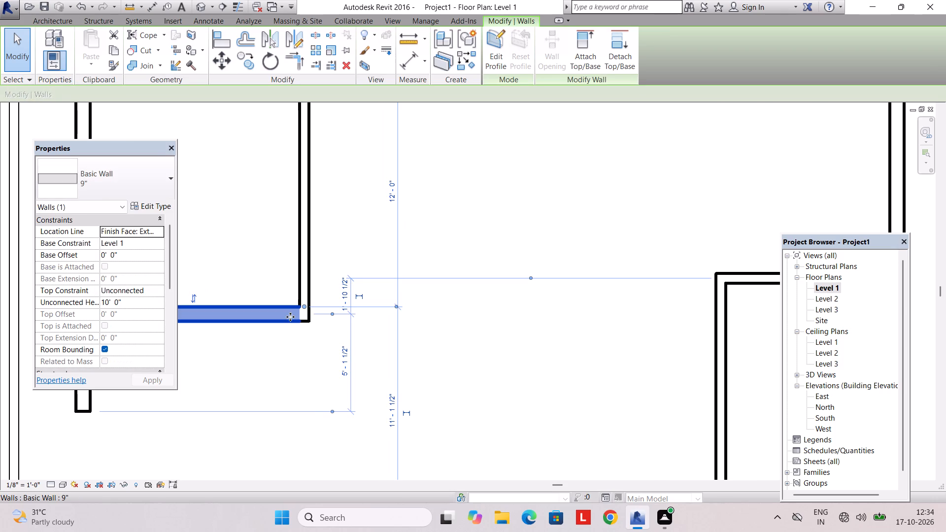
scroll(299, 323, "up", 6)
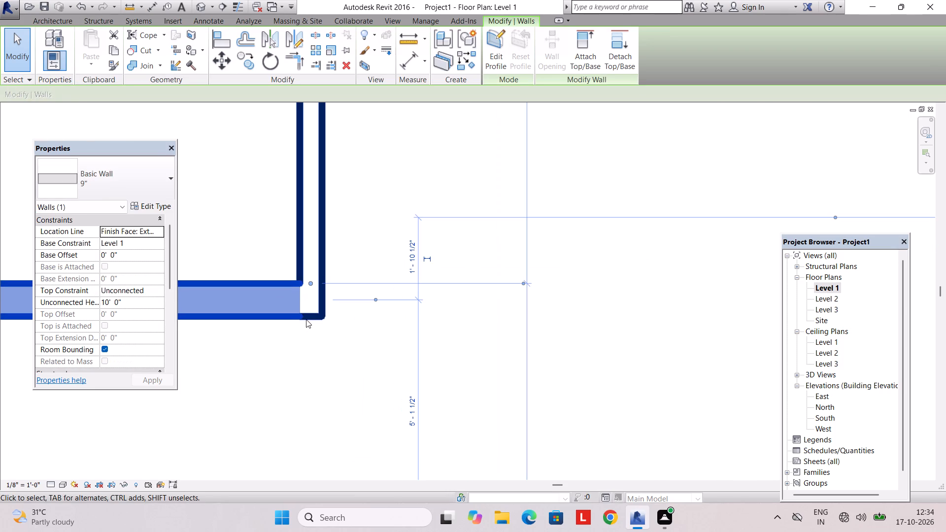
scroll(311, 319, "down", 3)
left_click_drag(311, 293, 312, 294)
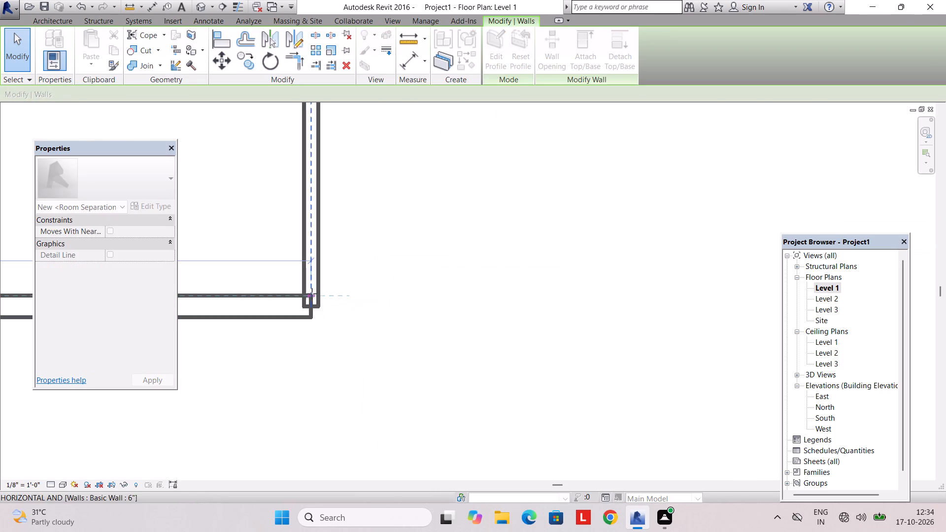
left_click_drag(312, 294, 434, 303)
key("Escape")
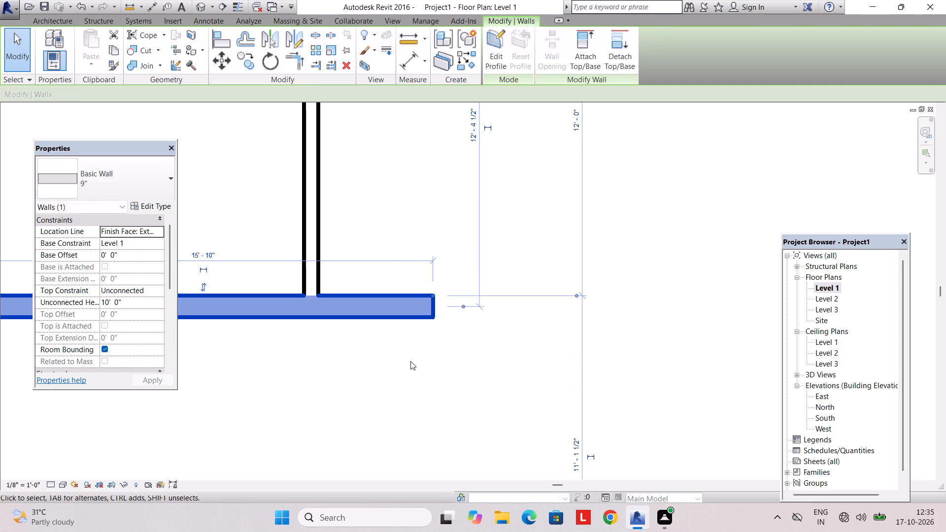
scroll(410, 361, "down", 8)
middle_click_drag(407, 371, 396, 339)
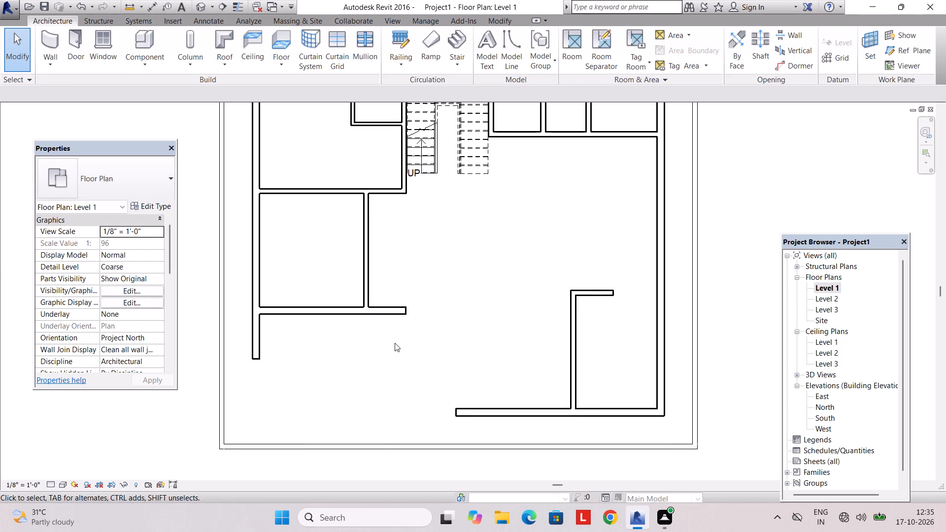
Measure the clear gaps from the new 6" partition to the extended wall's end and to the right outer wall.
left_click(499, 410)
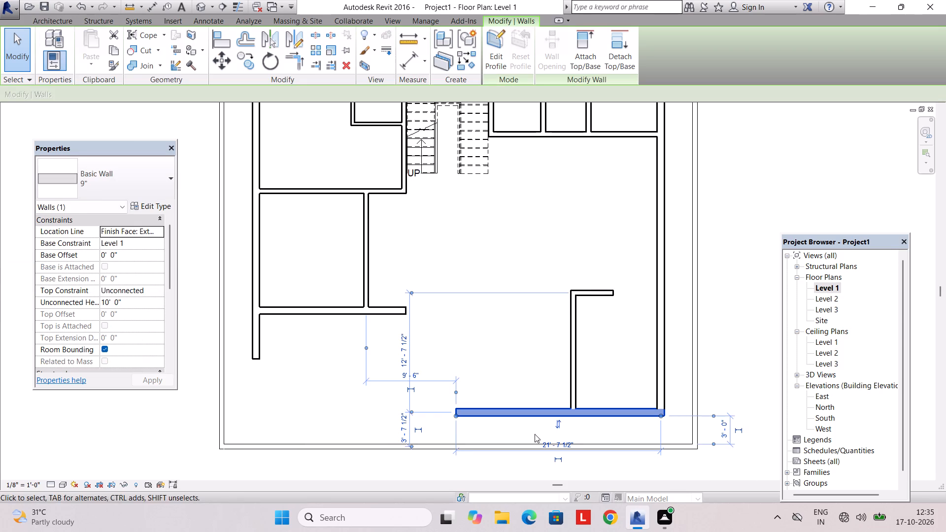
scroll(658, 424, "up", 1)
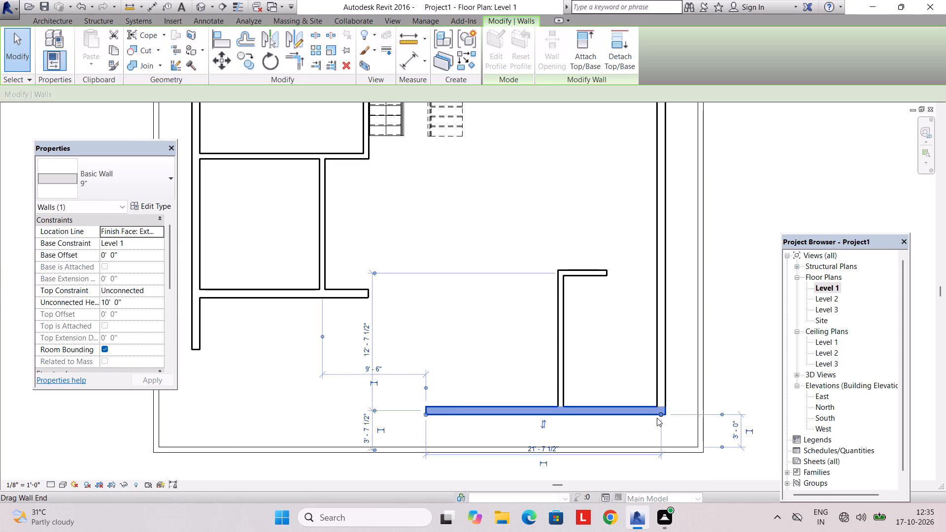
left_click(658, 414)
left_click(660, 414)
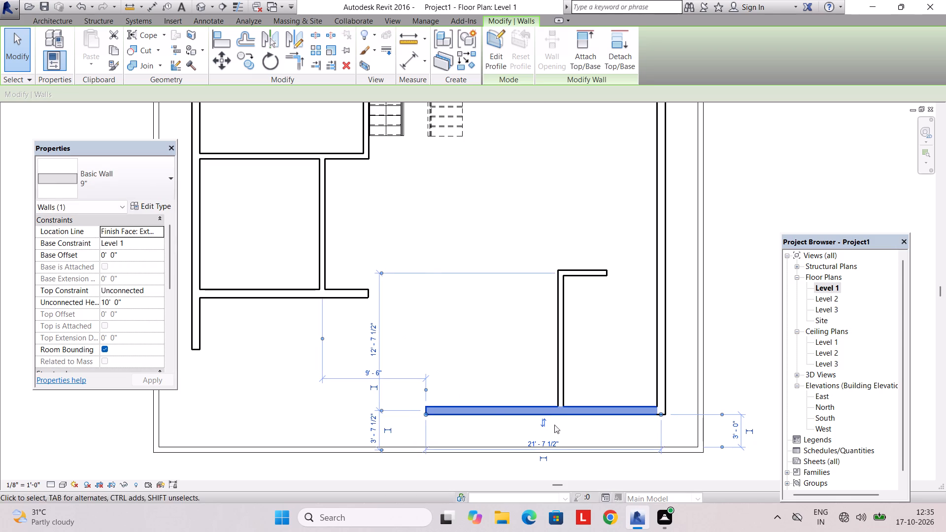
left_click(562, 365)
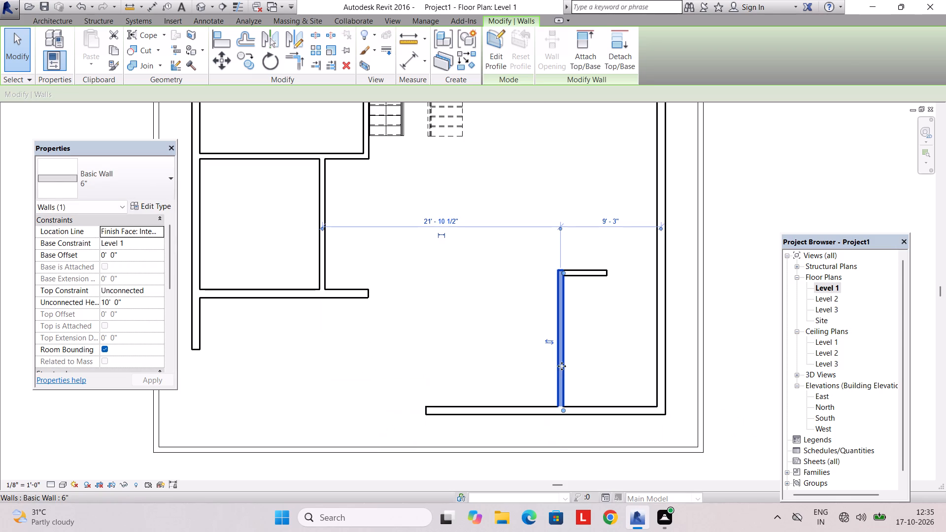
scroll(324, 254, "up", 1)
left_click(319, 223)
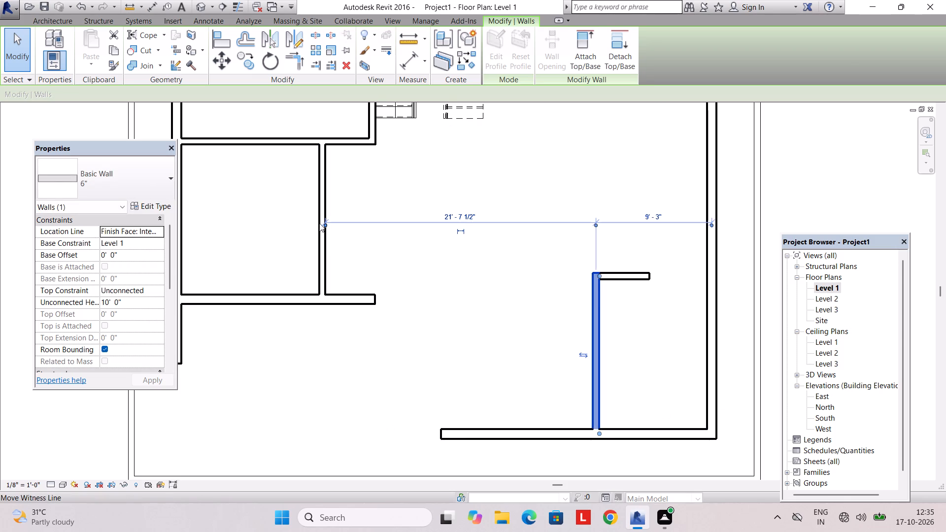
left_click(593, 224)
left_click(598, 223)
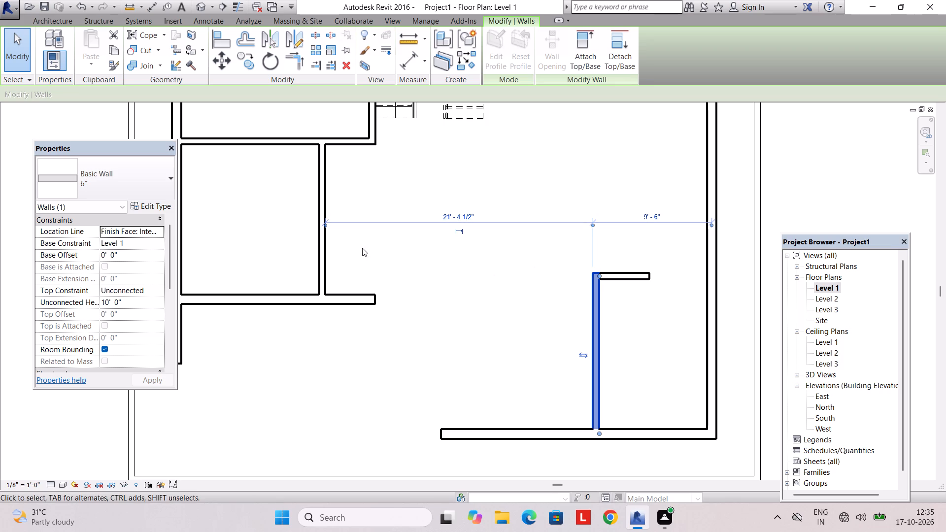
left_click_drag(326, 224, 378, 282)
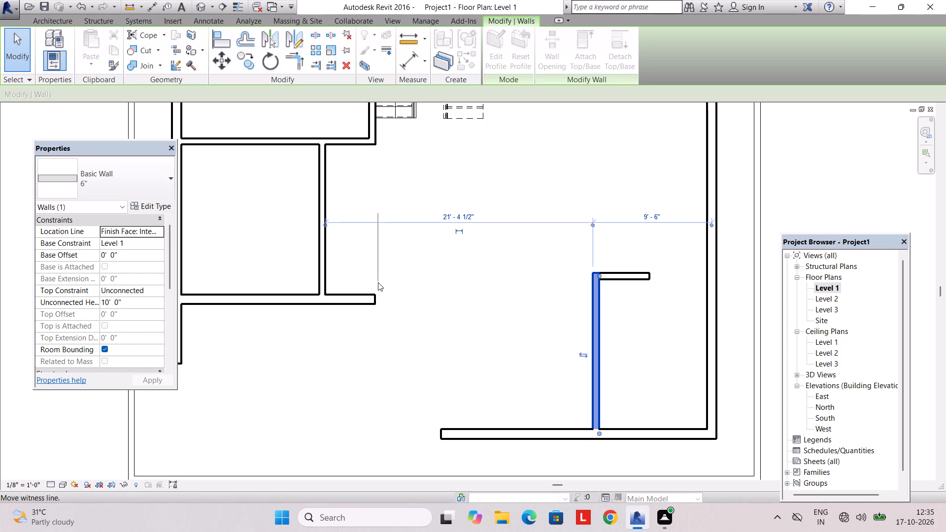
left_click_drag(378, 282, 374, 294)
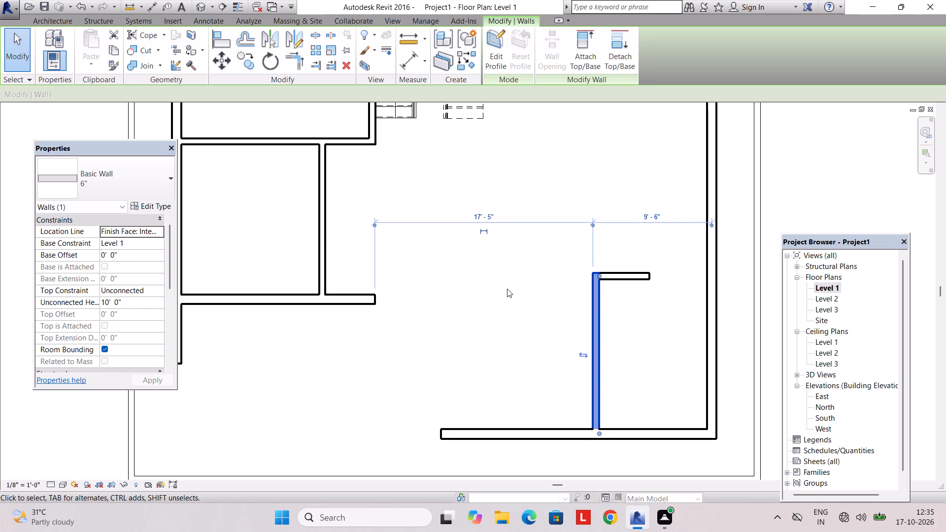
left_click(373, 223)
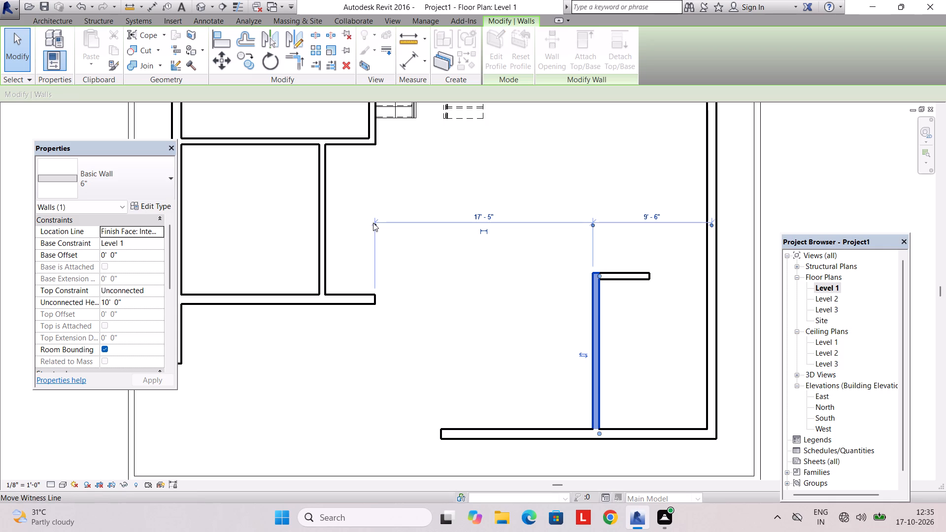
left_click(374, 225)
scroll(379, 303, "up", 6)
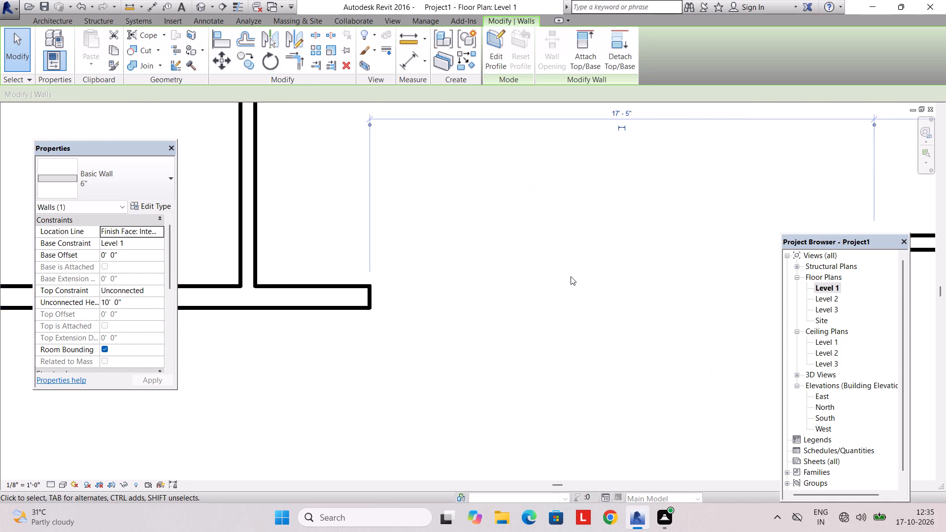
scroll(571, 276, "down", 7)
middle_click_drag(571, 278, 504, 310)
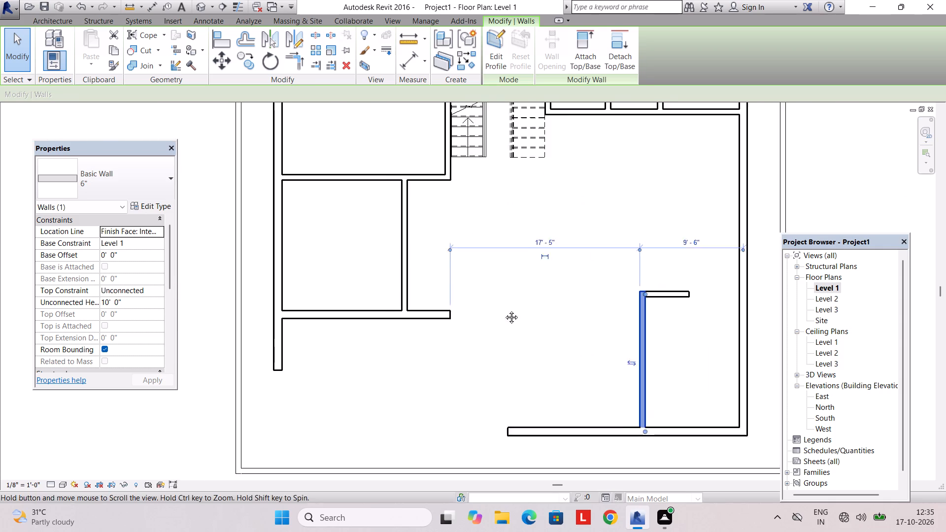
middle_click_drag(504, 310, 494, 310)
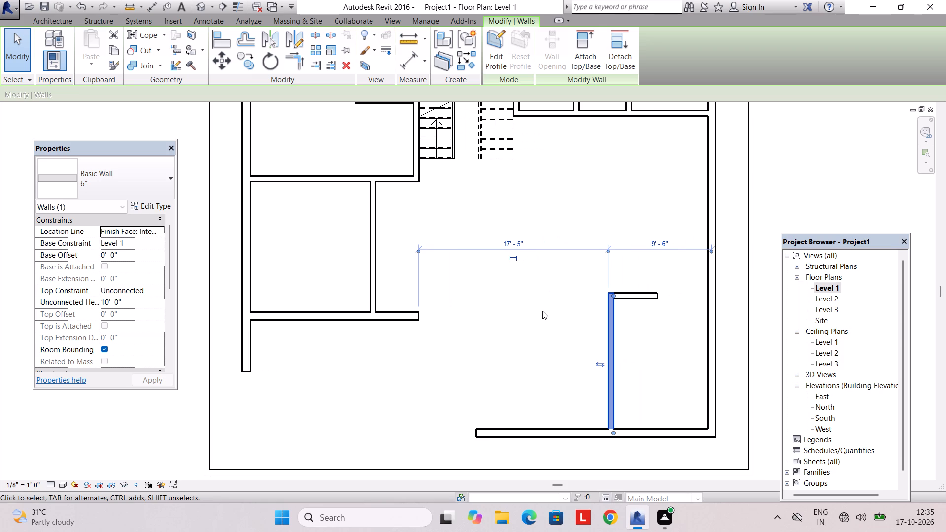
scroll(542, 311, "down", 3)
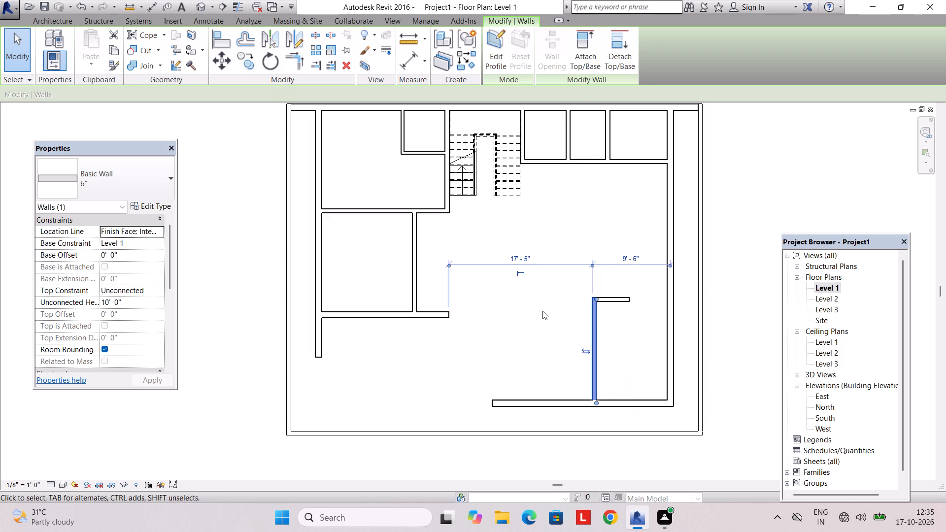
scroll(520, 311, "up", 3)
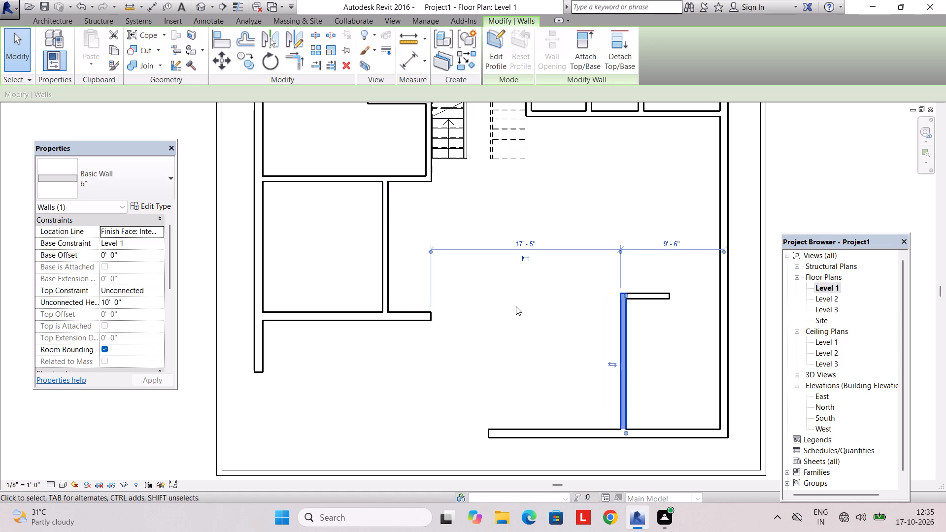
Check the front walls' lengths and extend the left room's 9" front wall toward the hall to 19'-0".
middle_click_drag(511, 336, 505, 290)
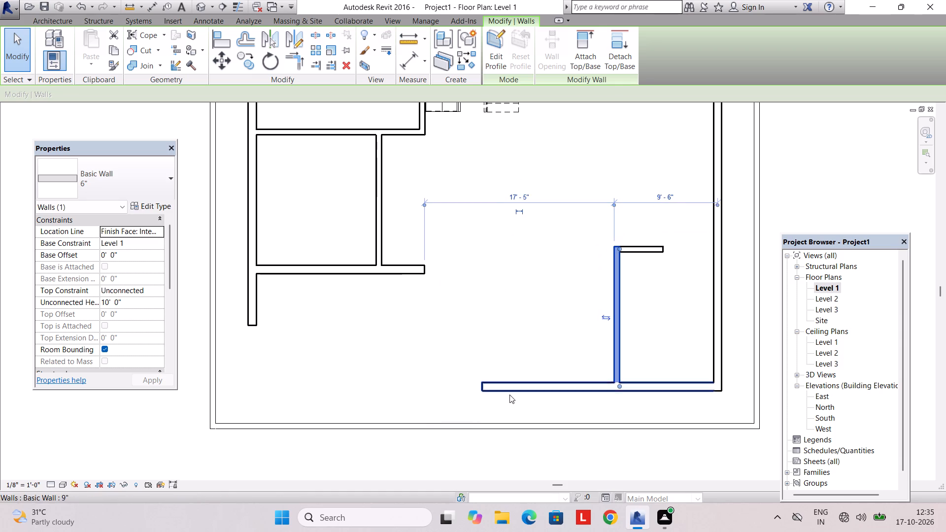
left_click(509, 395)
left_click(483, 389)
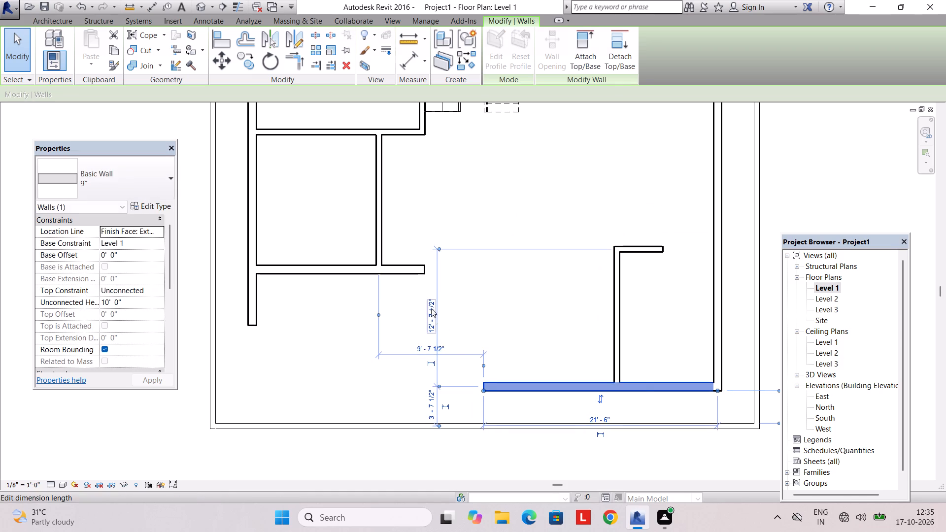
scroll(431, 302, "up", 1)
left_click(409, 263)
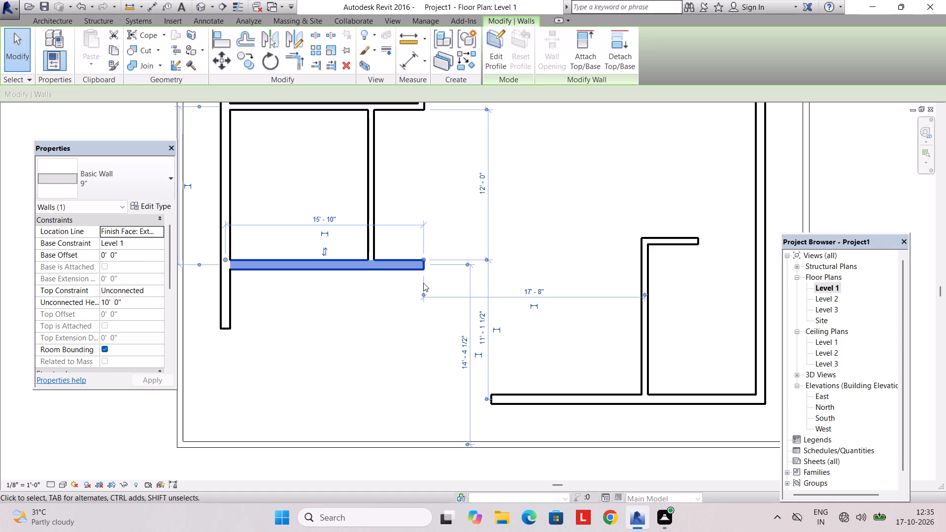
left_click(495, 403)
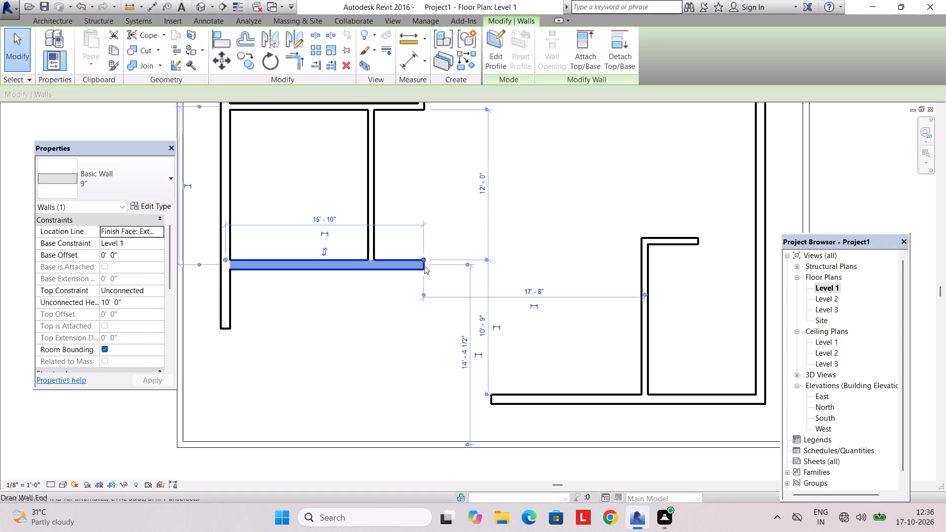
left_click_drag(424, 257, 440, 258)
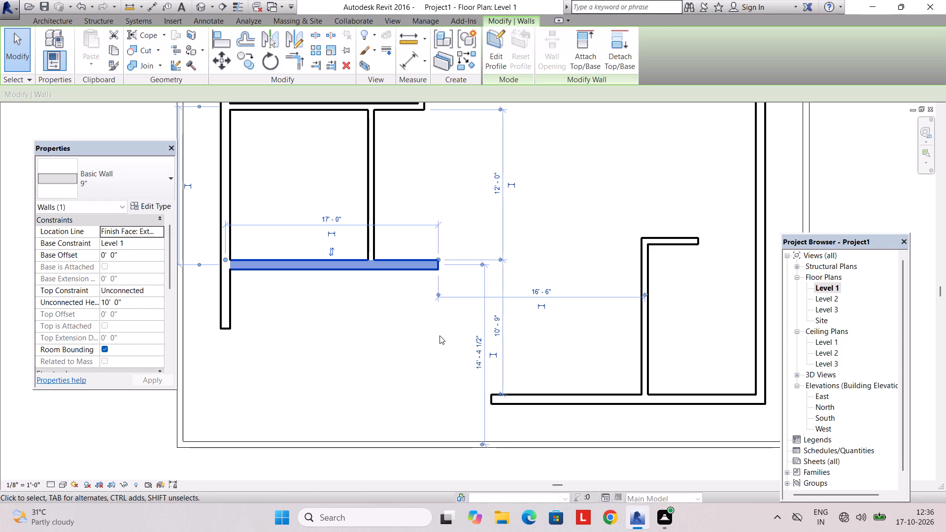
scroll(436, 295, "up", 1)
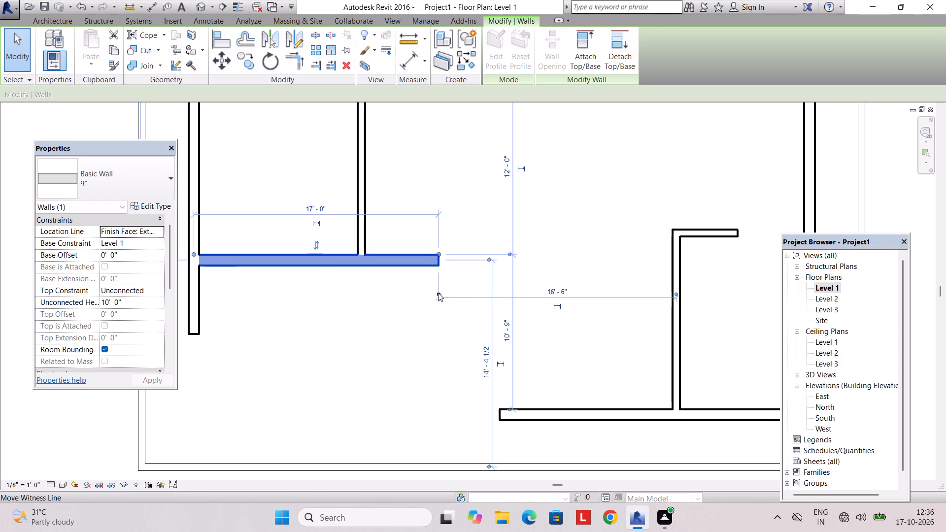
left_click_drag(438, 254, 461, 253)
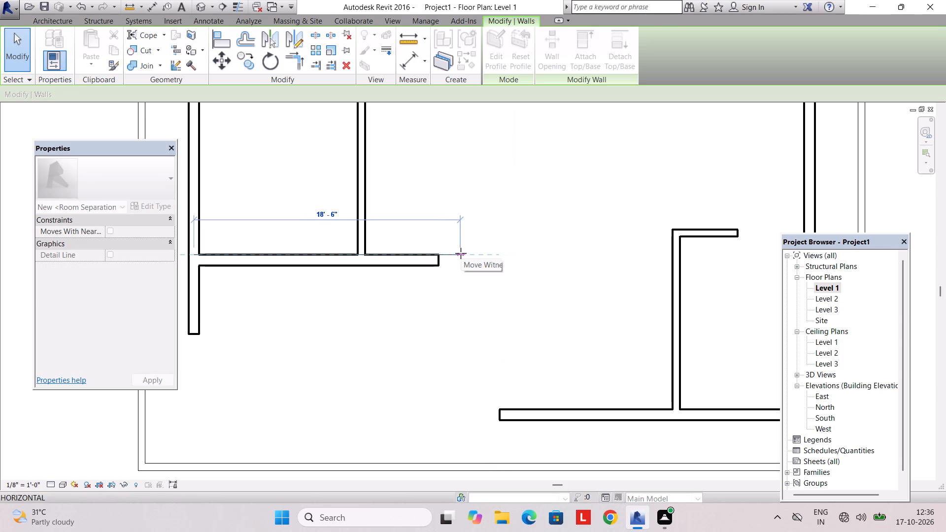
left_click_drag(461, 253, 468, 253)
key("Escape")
Shorten the left room's 9" front wall at its free end so that it is 16'-6" long.
scroll(454, 323, "down", 4)
middle_click_drag(454, 325, 451, 366)
scroll(448, 355, "up", 1)
left_click(453, 327)
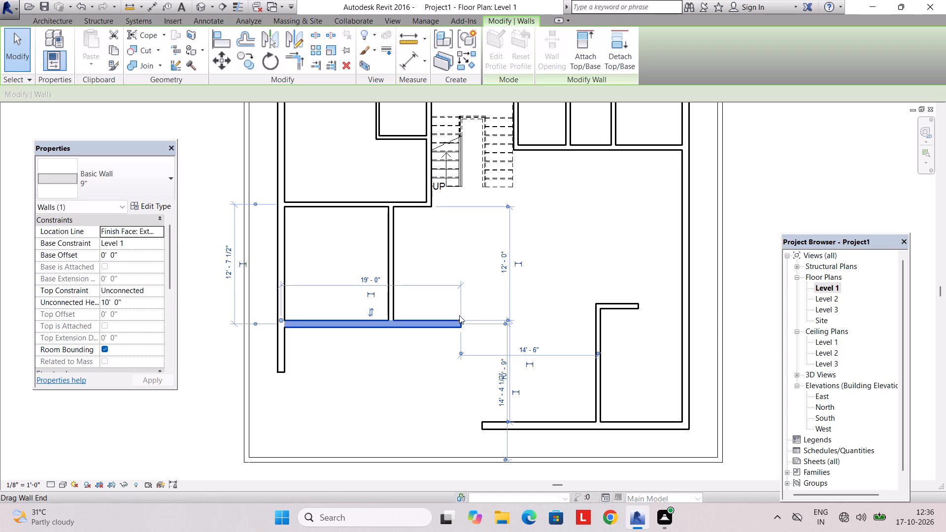
left_click_drag(459, 315, 431, 315)
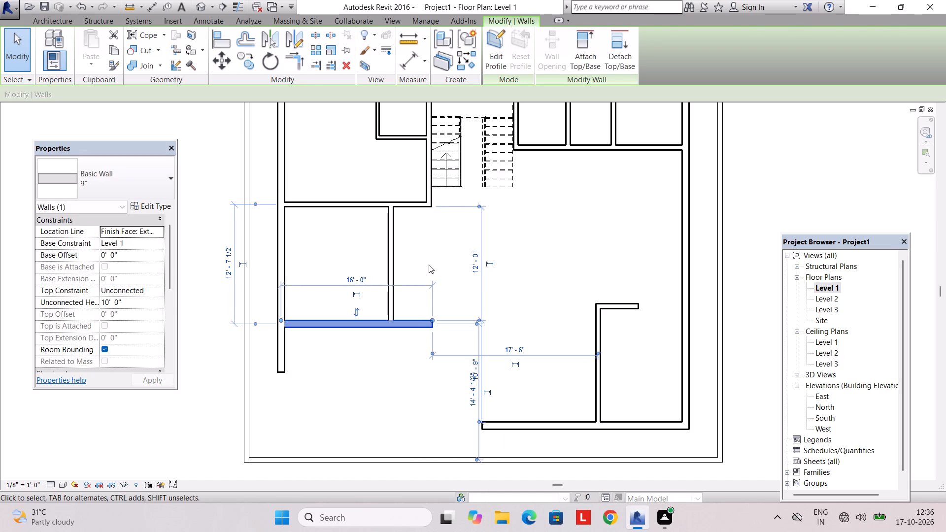
key("Escape")
scroll(430, 254, "up", 4)
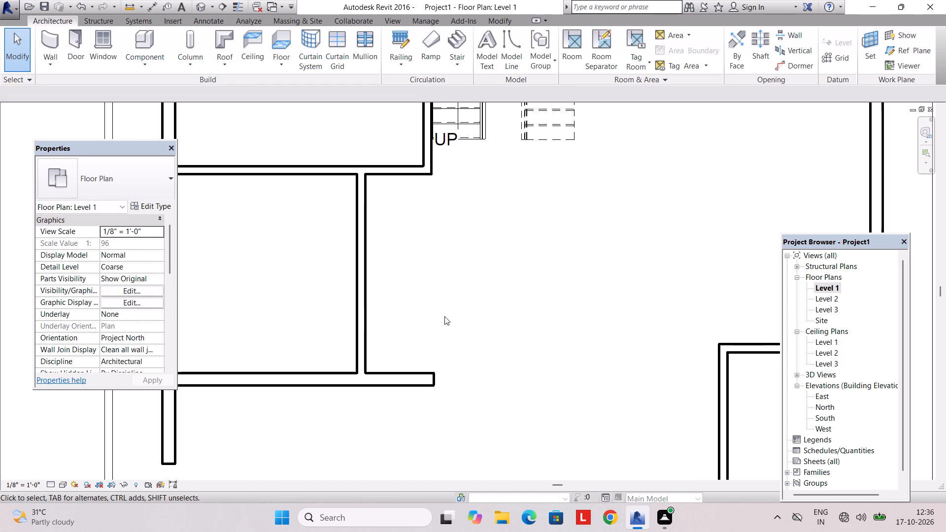
left_click(424, 375)
left_click_drag(433, 372, 438, 372)
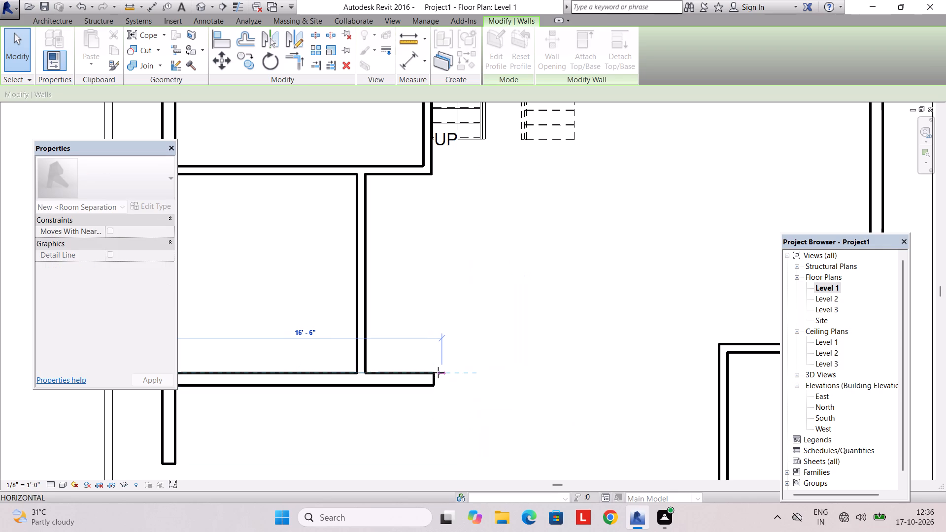
left_click_drag(438, 372, 441, 372)
key("Escape")
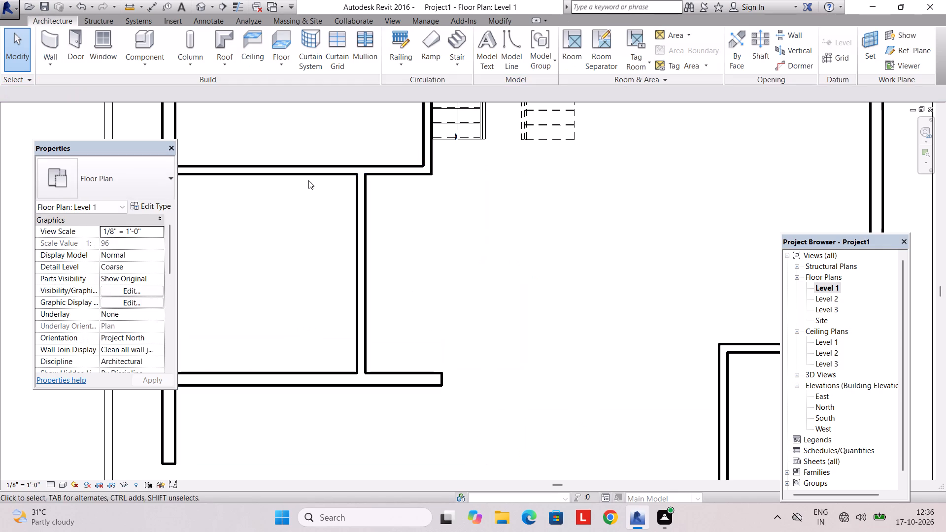
Extend the hall's 9" front wall at its free end until it lines up with the end of the left room's front wall.
scroll(308, 181, "down", 3)
middle_click_drag(307, 184, 322, 237)
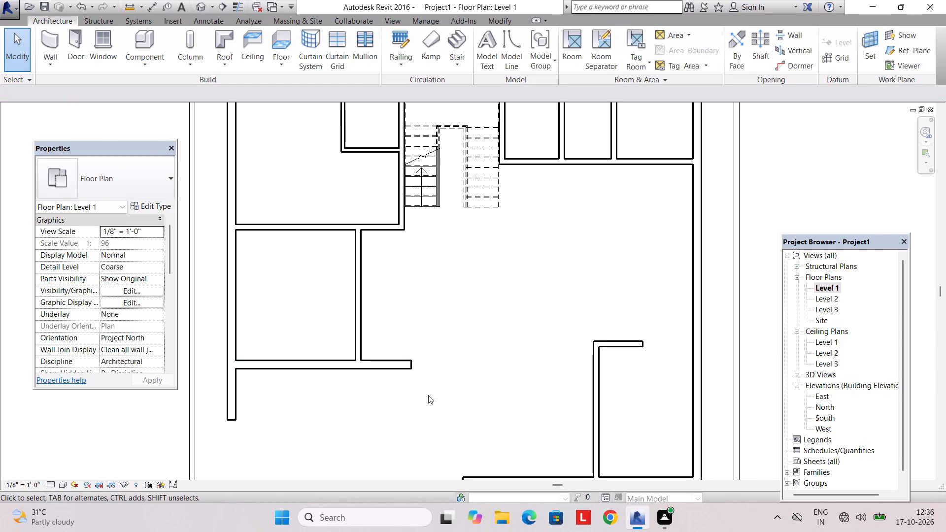
middle_click_drag(430, 413, 436, 366)
left_click(471, 432)
left_click_drag(466, 440, 414, 438)
key("Escape")
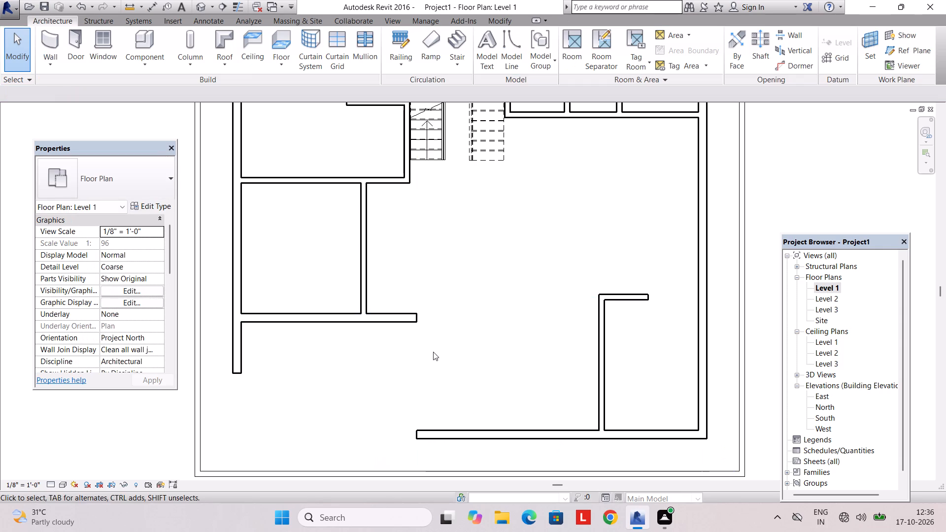
Draw a 9" wall about 11'-1 1/2" long joining the two front walls' free ends, with its location line at Finish Face: Exterior.
middle_click_drag(433, 352, 465, 323)
scroll(465, 323, "down", 3)
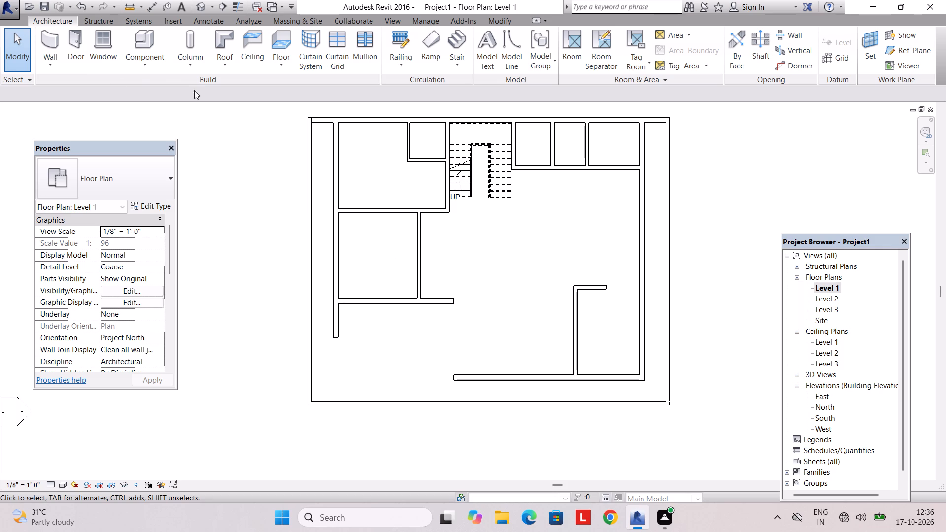
left_click(45, 34)
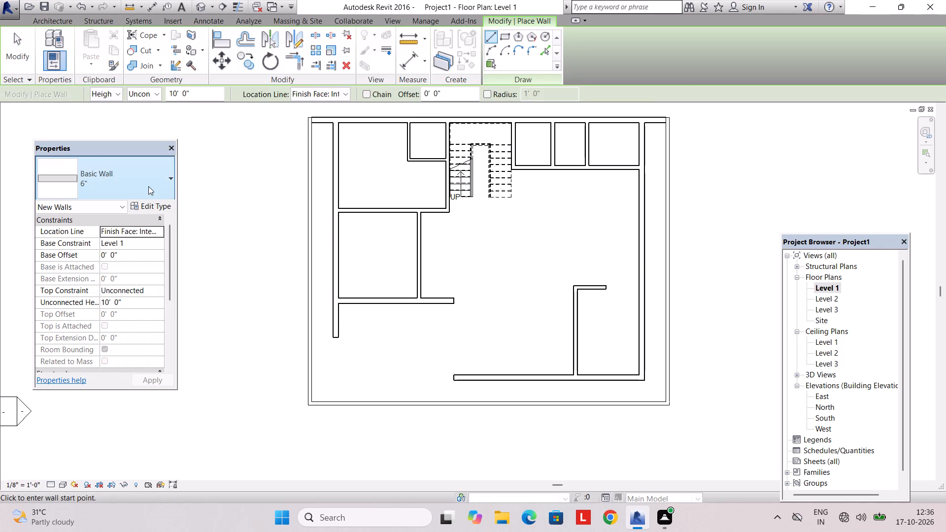
left_click(148, 186)
left_click(122, 287)
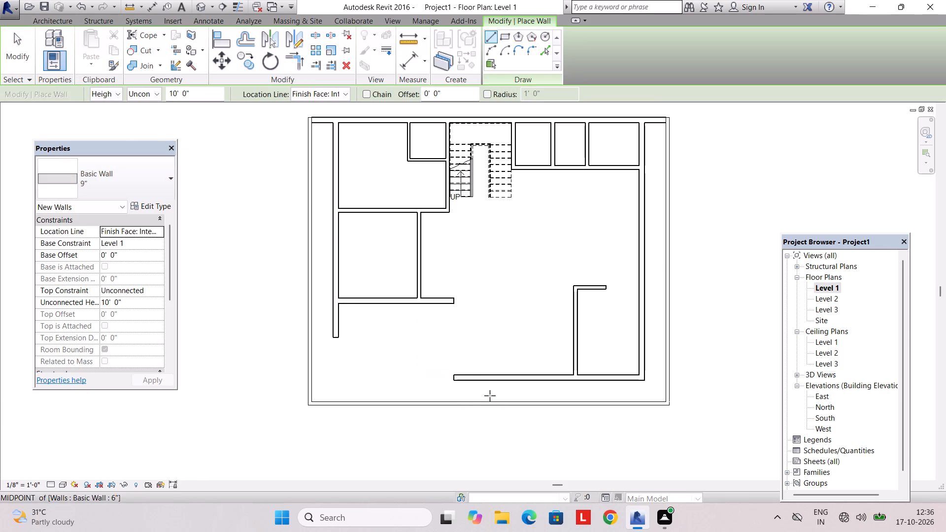
scroll(486, 392, "up", 2)
left_click(338, 103)
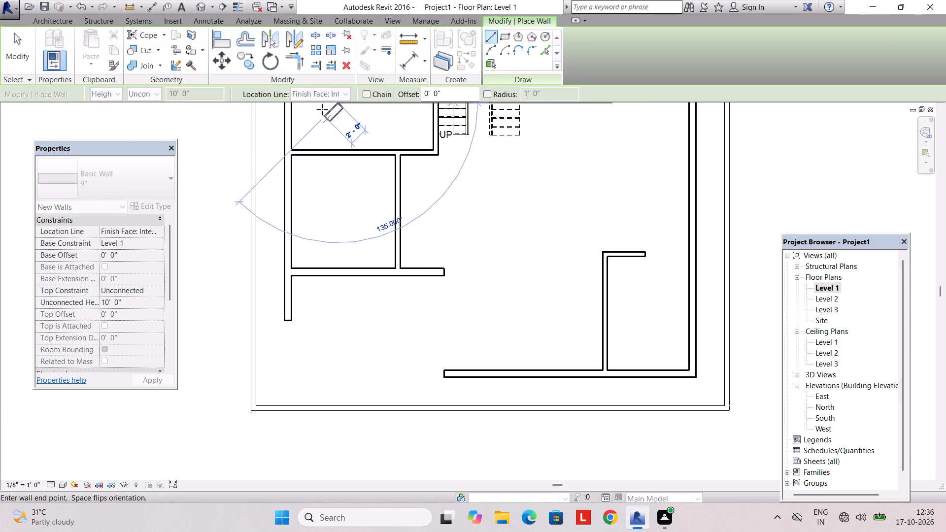
key("Escape")
left_click(331, 92)
left_click(338, 126)
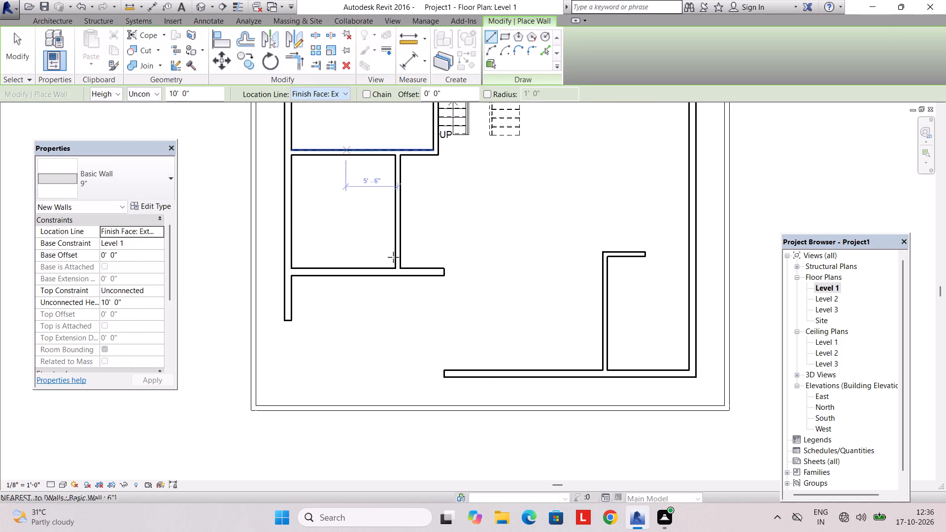
left_click(440, 376)
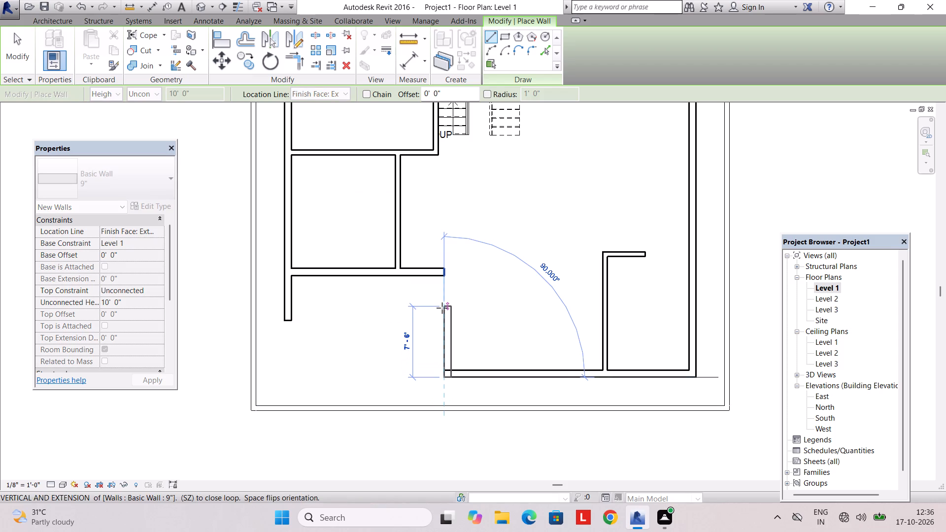
key("space")
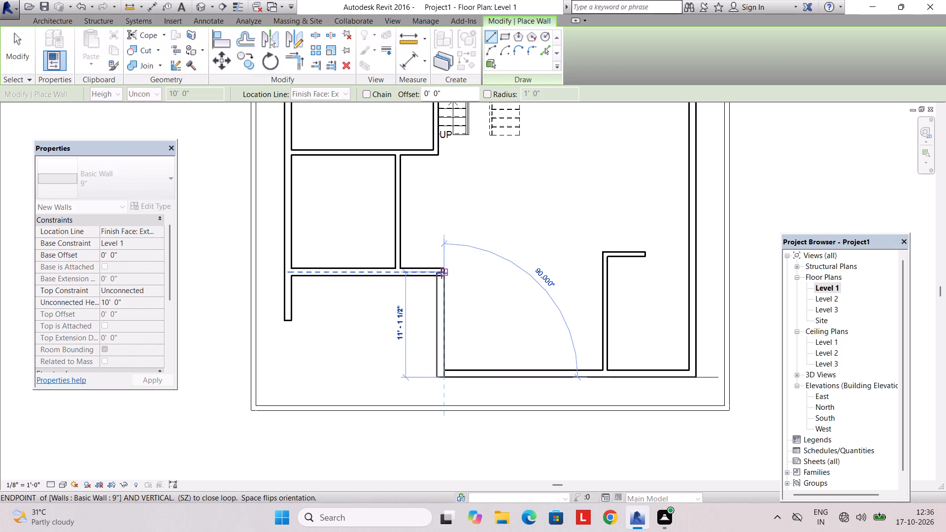
left_click(441, 273)
key("Escape")
scroll(451, 328, "down", 5)
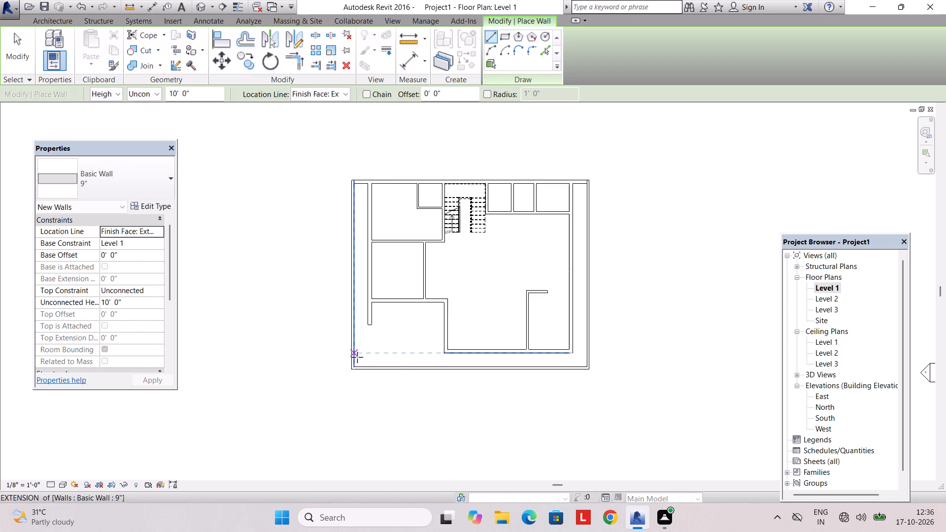
middle_click_drag(358, 358, 401, 353)
key("Escape")
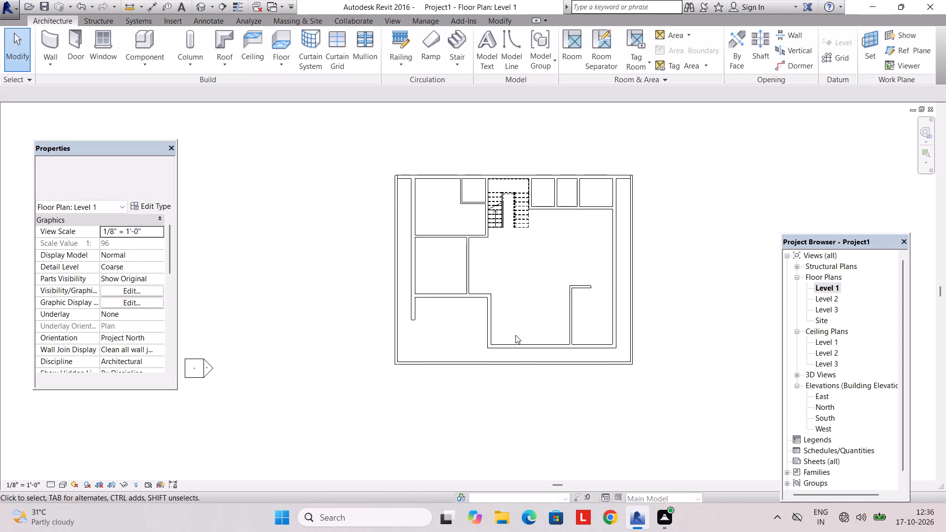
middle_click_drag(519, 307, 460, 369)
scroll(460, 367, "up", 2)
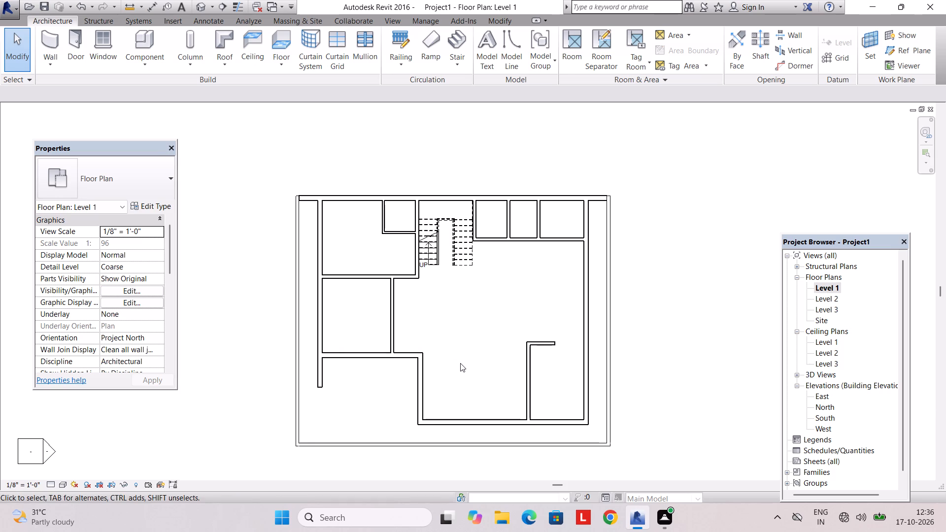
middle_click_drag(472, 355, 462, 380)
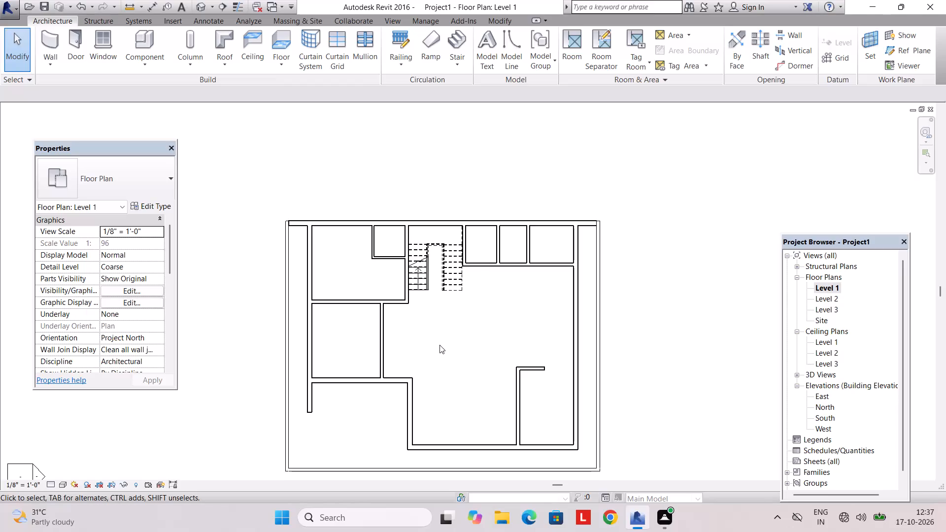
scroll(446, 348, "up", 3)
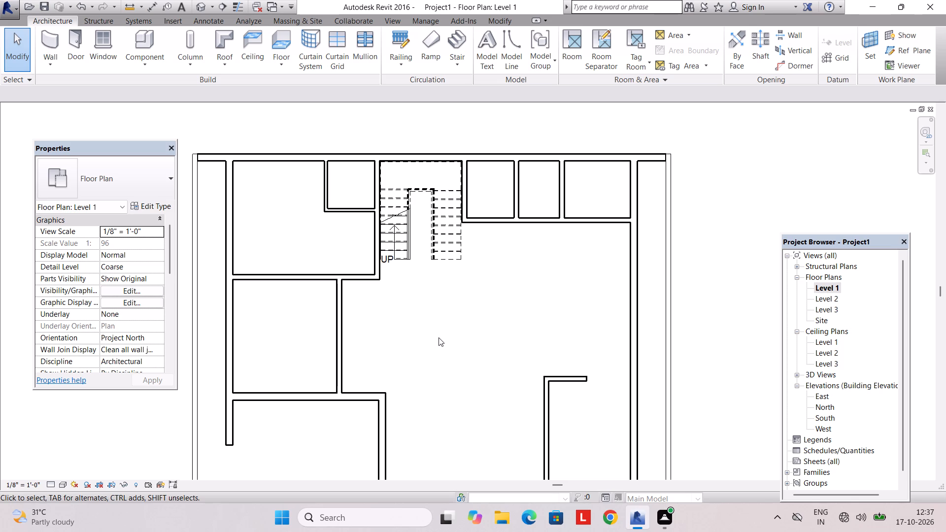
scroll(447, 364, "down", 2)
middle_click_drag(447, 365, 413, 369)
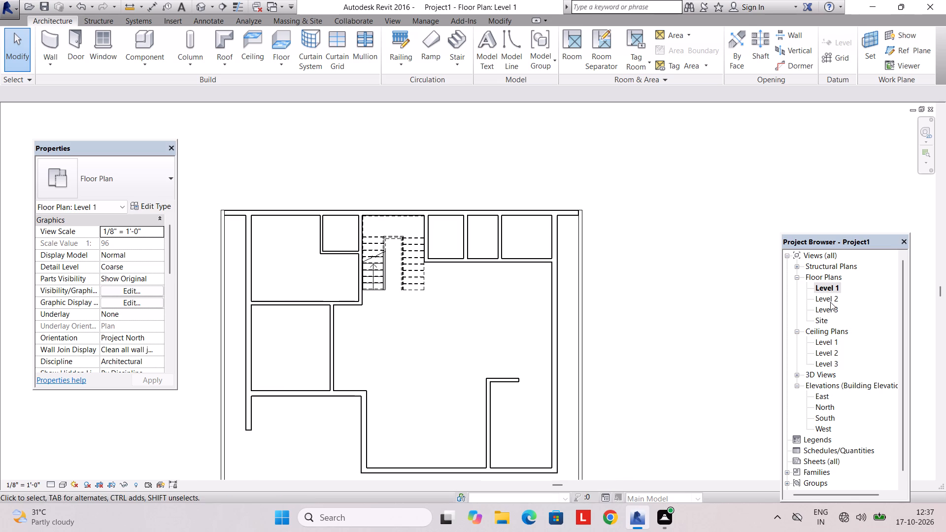
Open the Level 2 floor plan and start editing the boundary of its 6" floor slab.
double_click(830, 302)
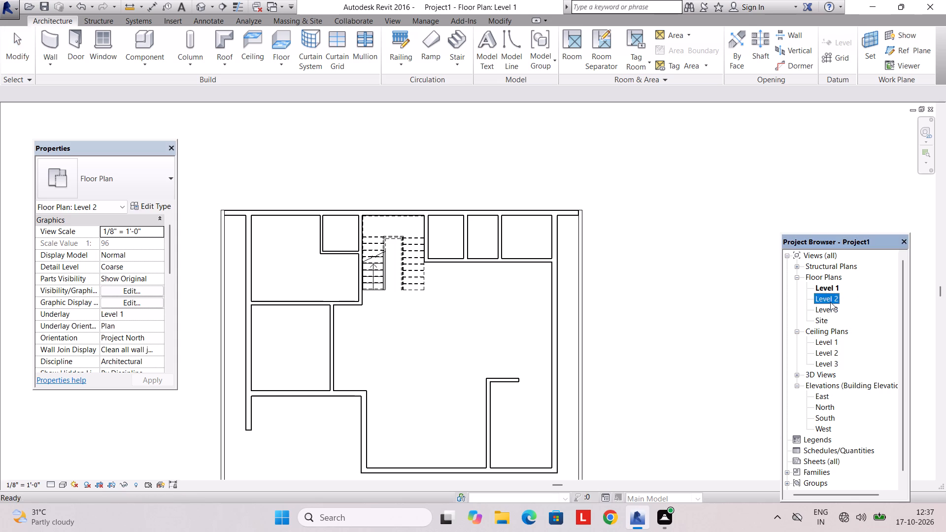
scroll(508, 254, "down", 3)
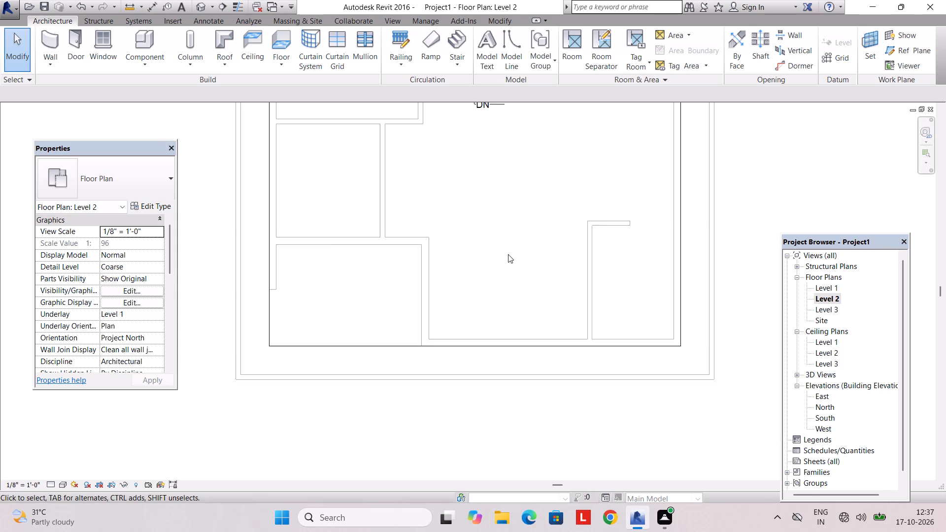
middle_click_drag(512, 267, 516, 315)
left_click(495, 375)
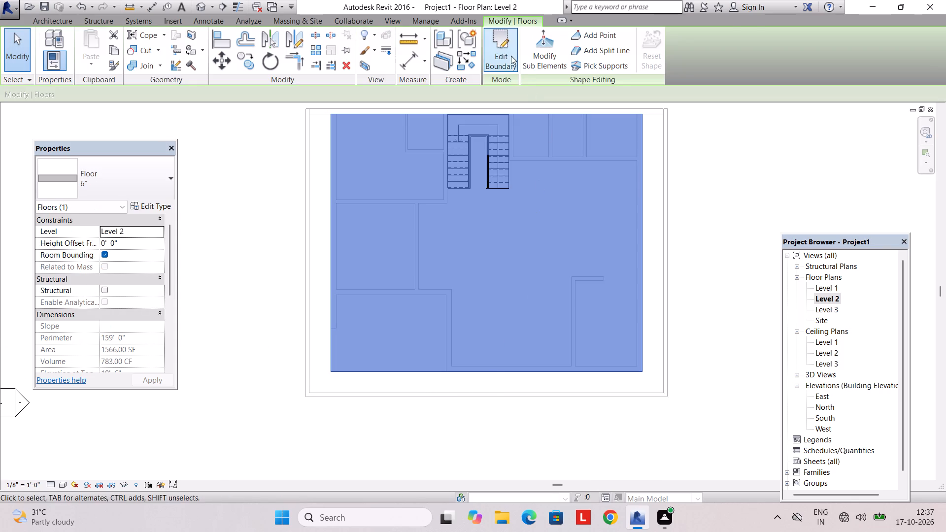
left_click(511, 56)
Move the slab's front boundary line rearward until it nearly lines up with the left room's front wall.
left_click(495, 373)
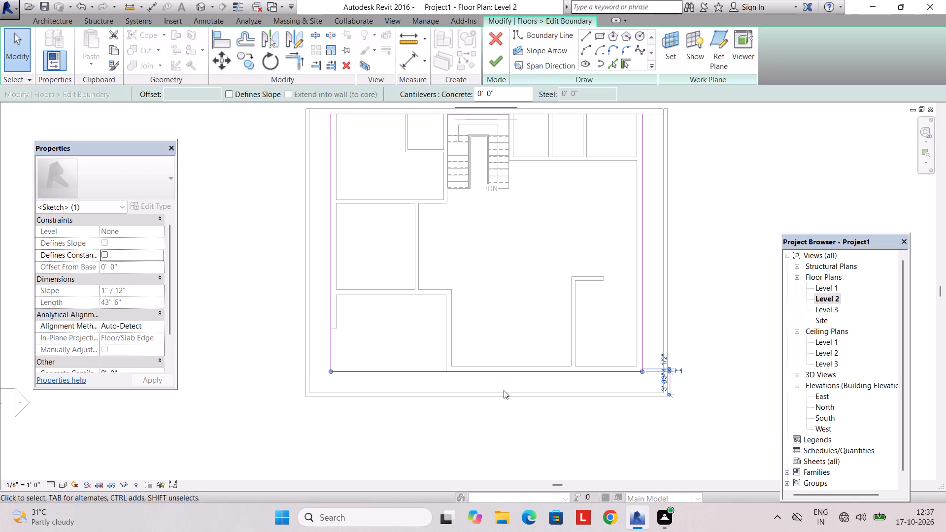
key("Up")
key("Up")
key("Up")
key("Up")
key("Up")
key("Up")
key("Up")
key("Up")
key("Up")
key("Up")
key("Up")
key("Up")
key("Up")
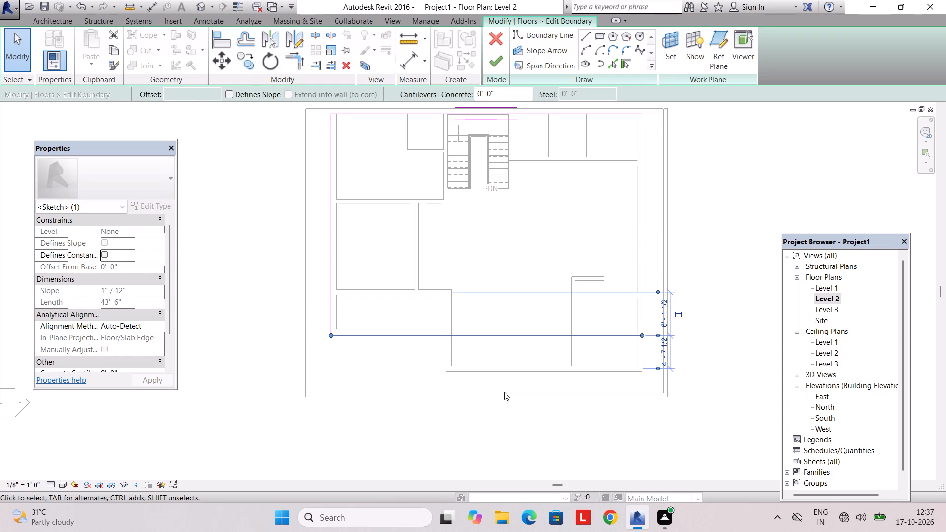
key("Up")
key("Up")
key("Up")
key("Up")
key("Up")
key("Up")
key("Up")
key("Up")
key("Up")
key("Up")
key("Up")
key("Up")
key("Up")
key("Up")
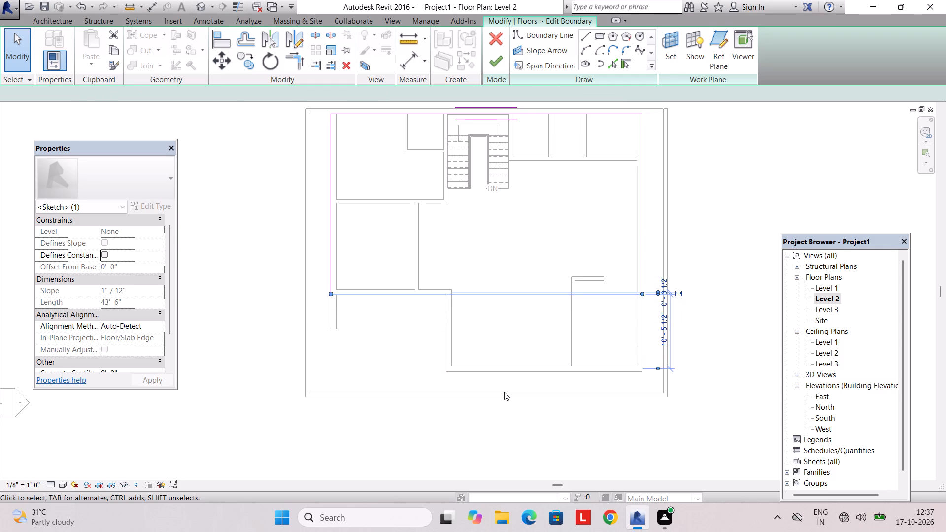
Move the slab's front boundary line forward until it lines up with the outer face of the hall's front wall.
key("Down")
key("Down")
key("Down")
key("Down")
key("Down")
key("Down")
key("Down")
key("Down")
key("Down")
key("Down")
key("Down")
key("Down")
key("Down")
key("Down")
key("Down")
key("Down")
key("Down")
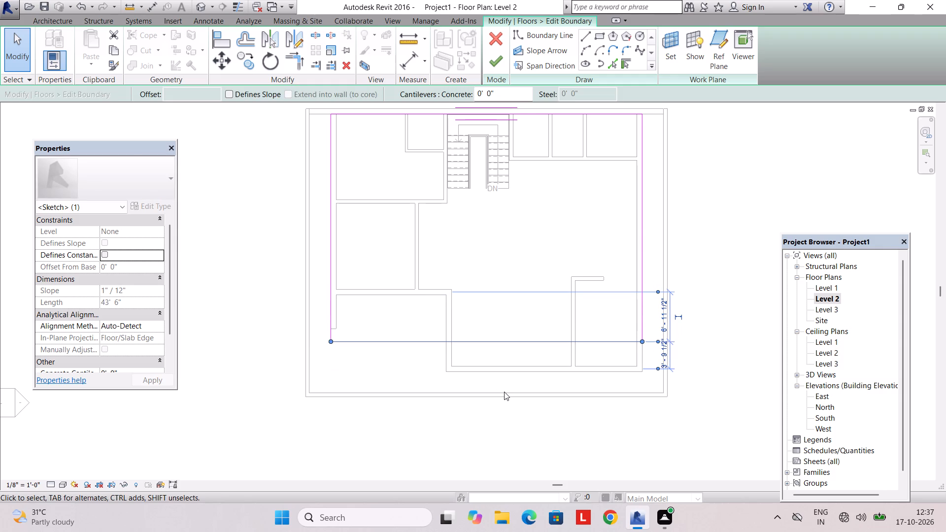
key("Down")
key("Down")
key("Down")
key("Down")
key("Down")
key("Down")
key("Down")
key("Down")
key("Down")
key("Down")
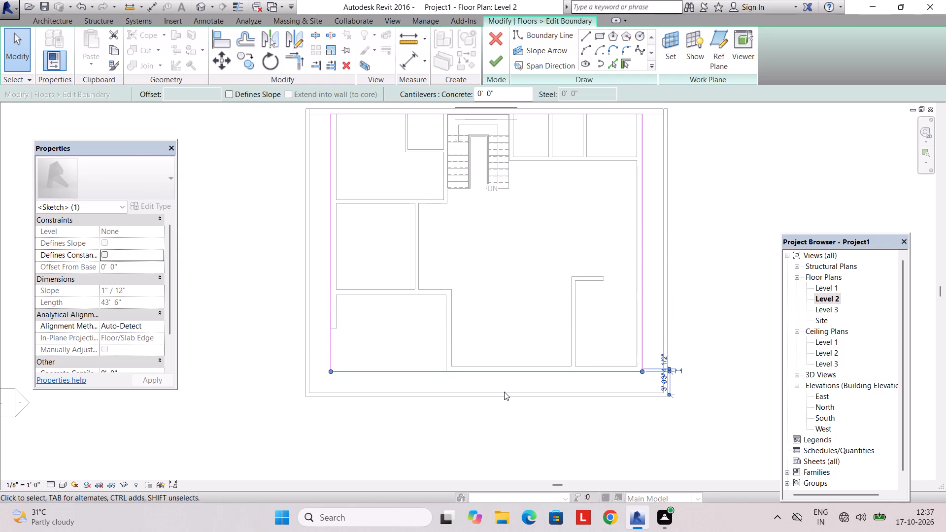
scroll(504, 391, "up", 2)
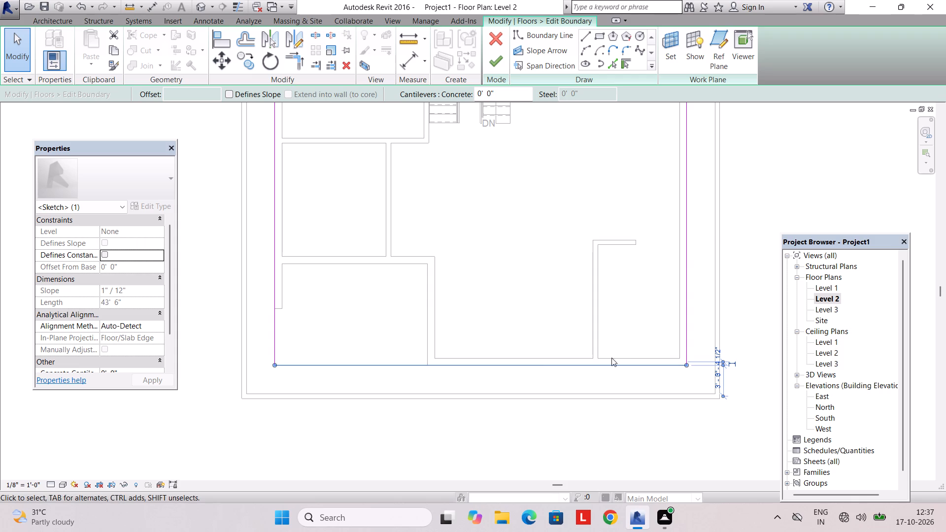
key("Up")
scroll(702, 309, "down", 3)
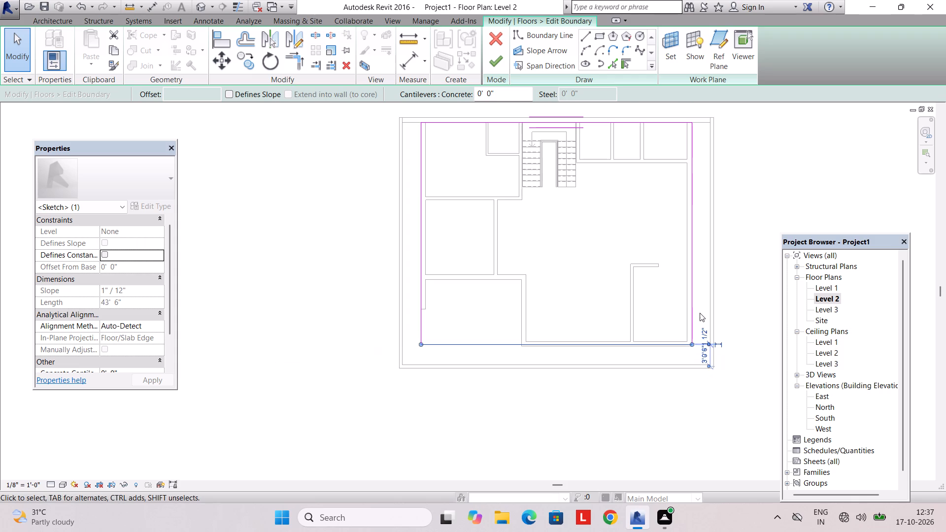
key("Down")
scroll(624, 355, "up", 6)
key("Up")
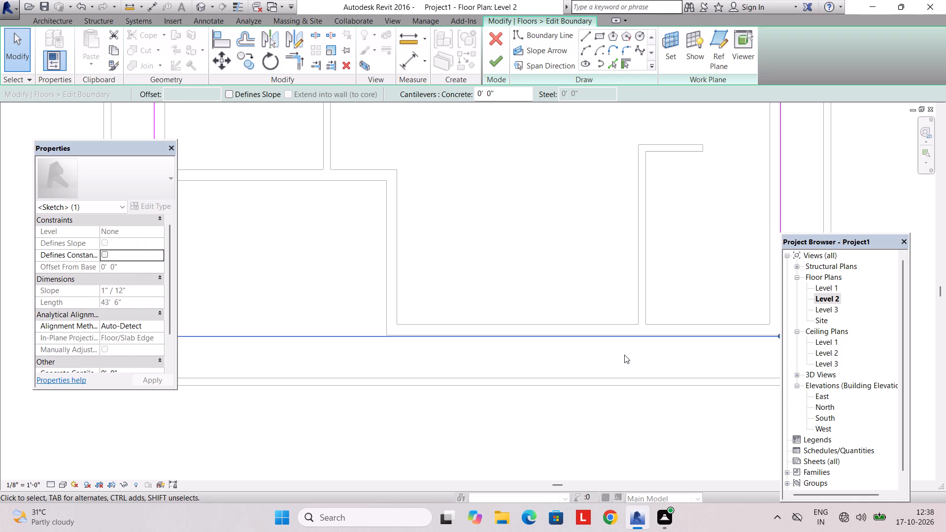
scroll(624, 355, "up", 2)
key("Up")
scroll(624, 354, "up", 6)
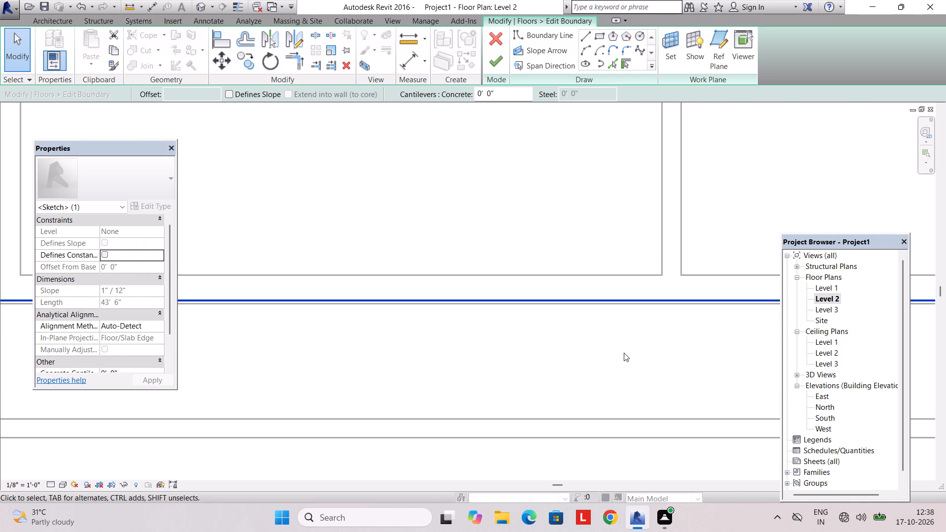
key("Down")
key("Escape")
scroll(632, 327, "down", 13)
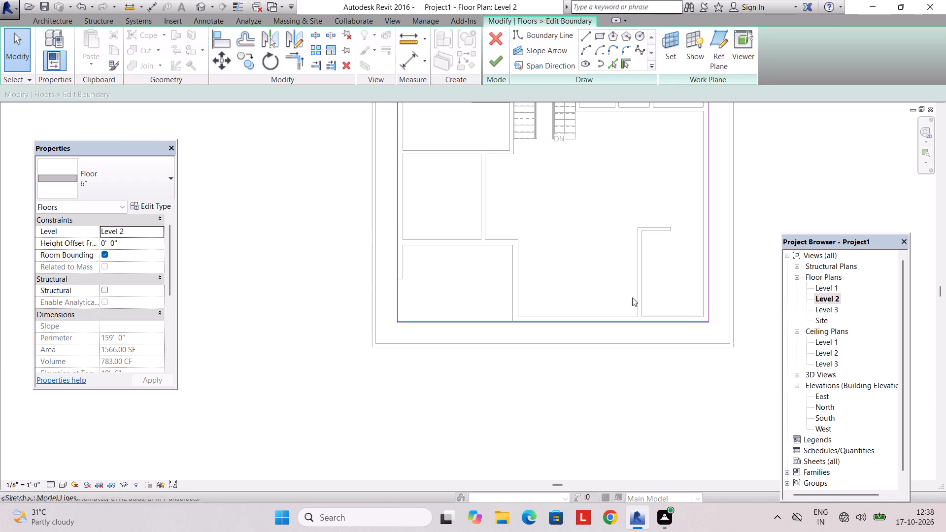
middle_click_drag(617, 257, 612, 316)
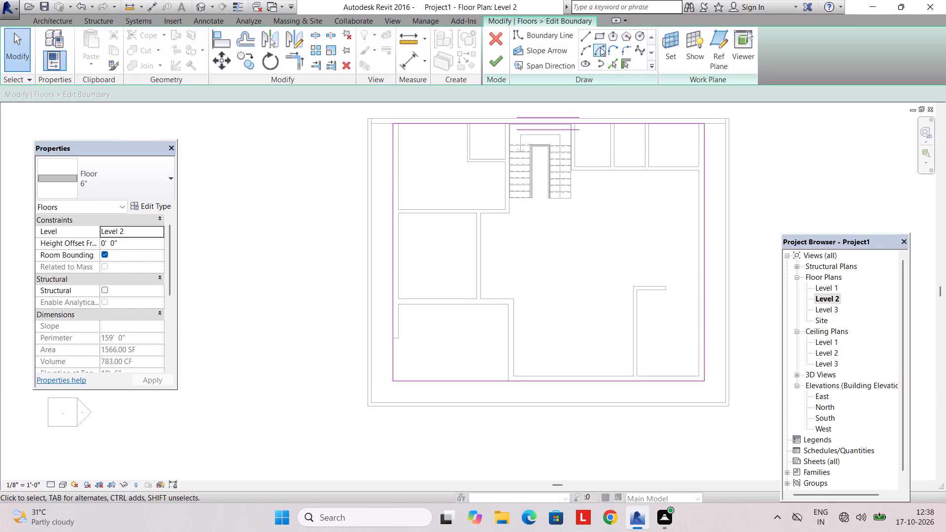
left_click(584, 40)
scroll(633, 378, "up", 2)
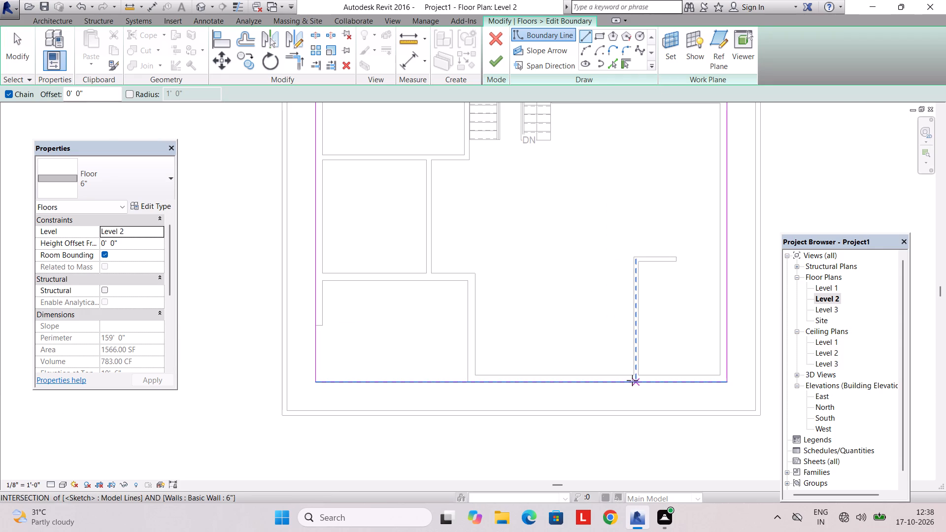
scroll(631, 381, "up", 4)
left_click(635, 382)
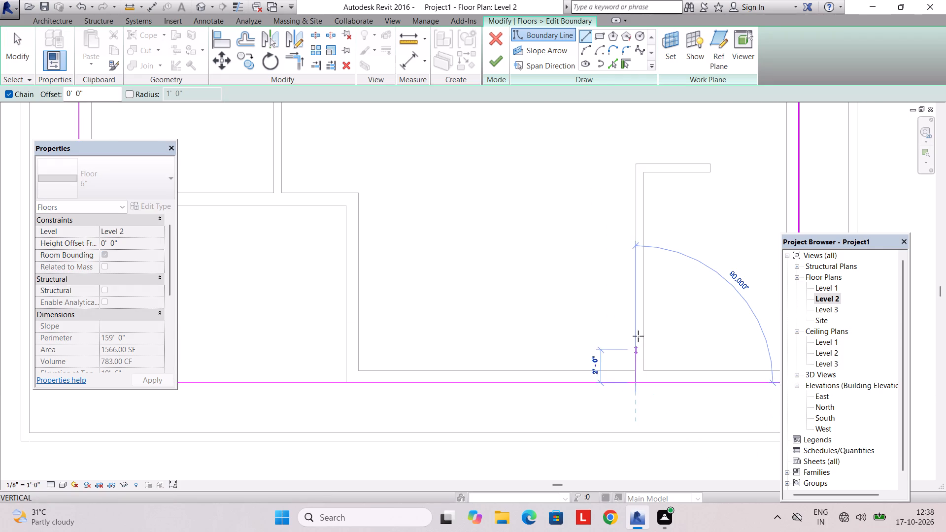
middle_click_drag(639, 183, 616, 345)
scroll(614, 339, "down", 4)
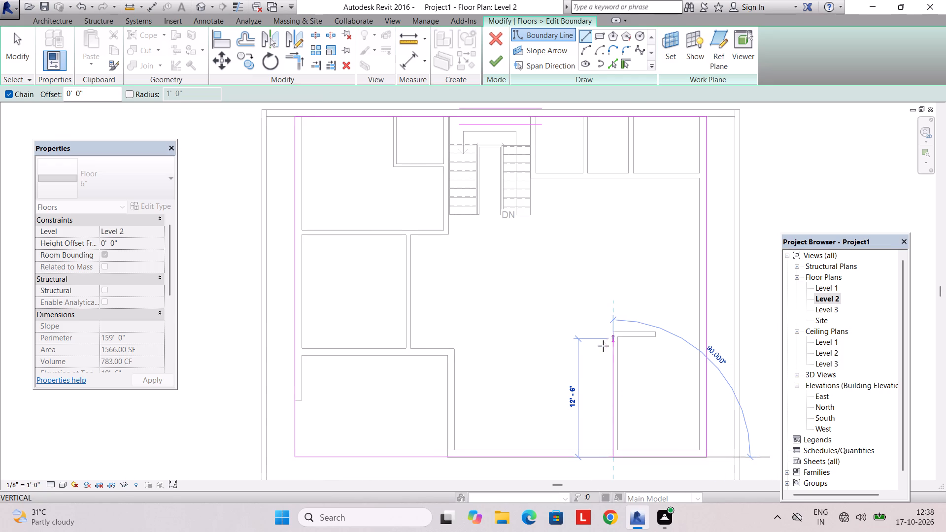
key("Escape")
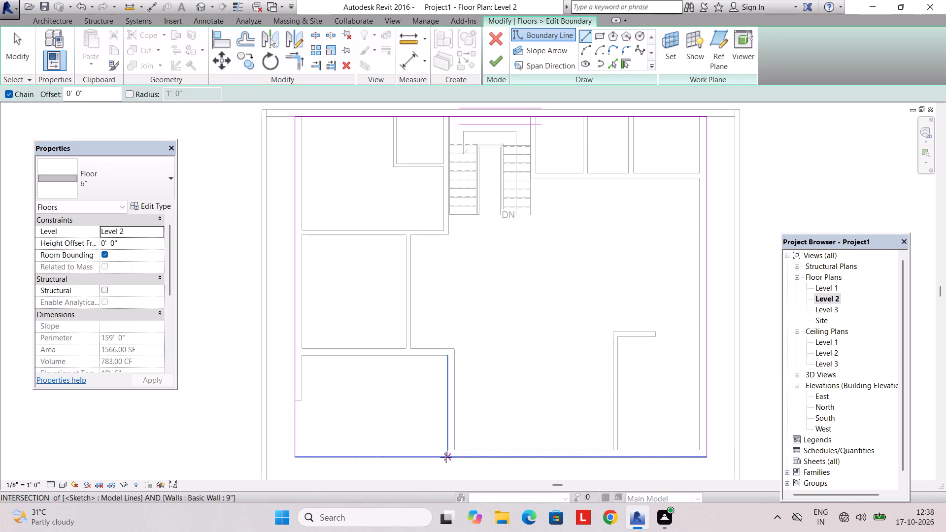
Draw three boundary lines outlining a front notch about 16'-9" wide and 11'-5 3/4" deep between the hall's side wall and the small room's 6" wall.
scroll(447, 458, "up", 2)
left_click(459, 459)
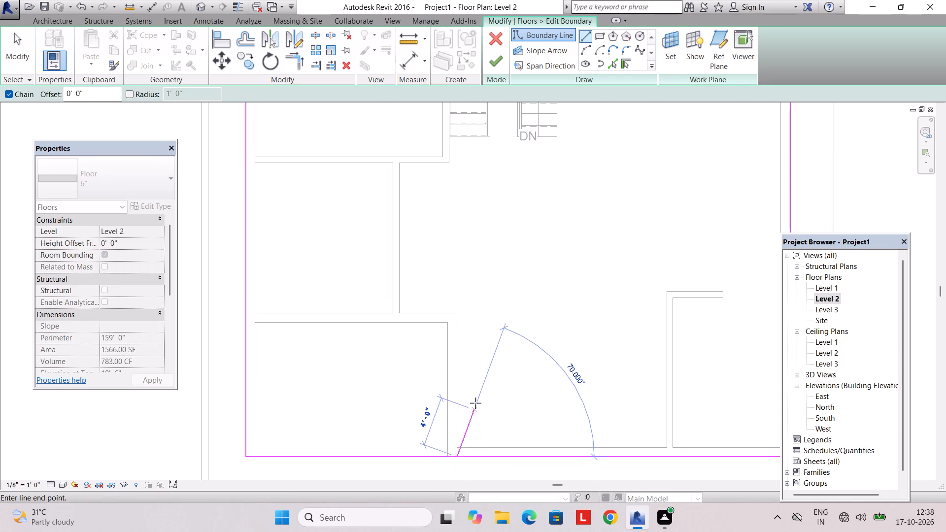
left_click(461, 314)
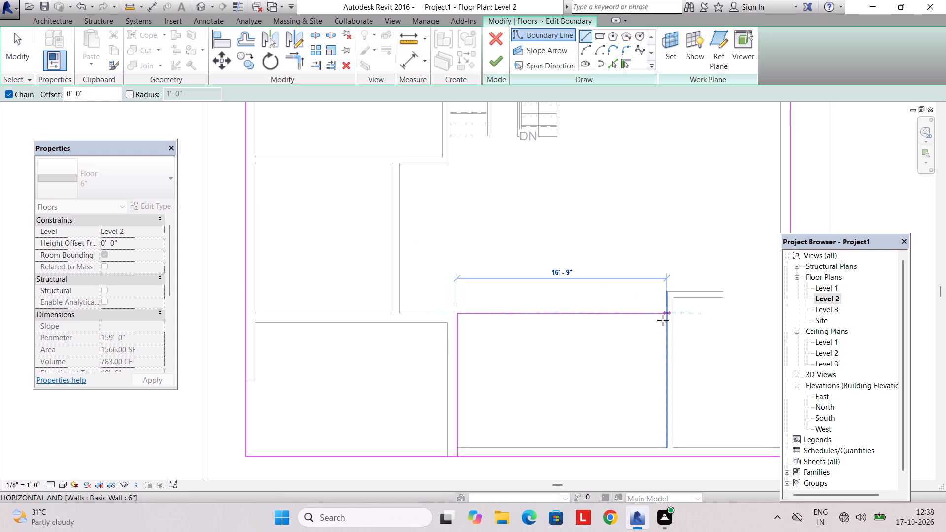
left_click(665, 319)
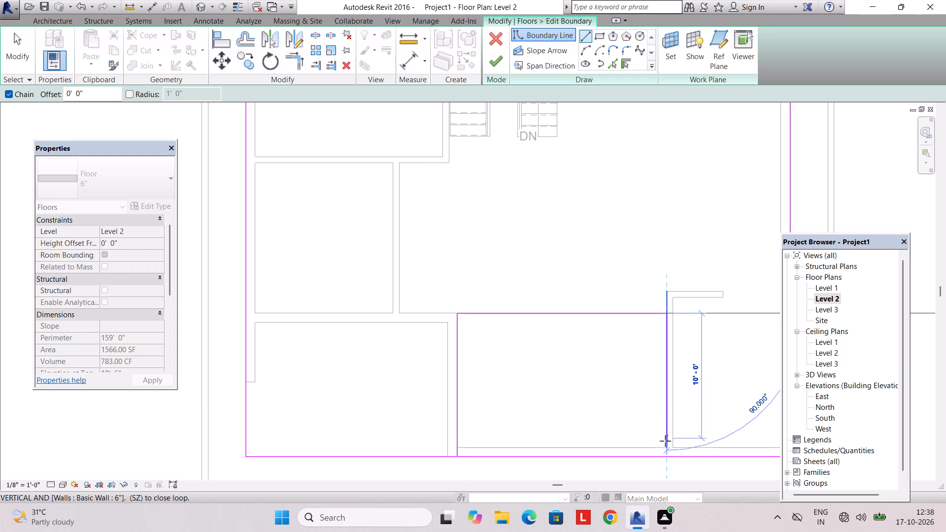
left_click(666, 456)
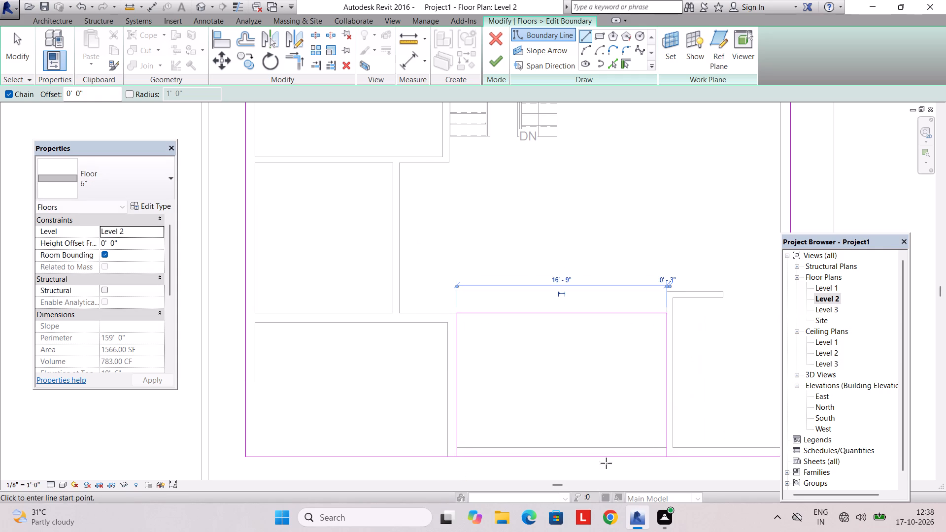
key("Escape")
key("Escape")
Delete the full-width front boundary line of the slab sketch.
scroll(556, 467, "up", 2)
left_click(561, 452)
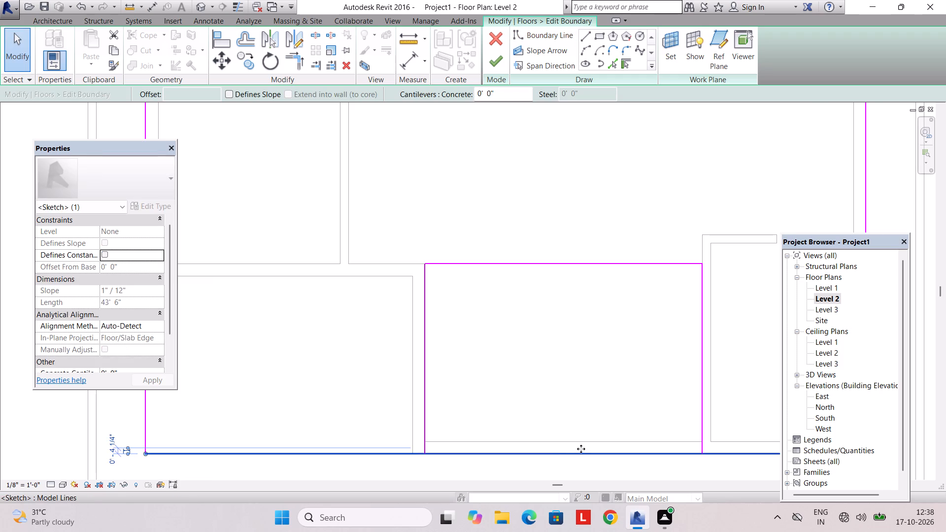
scroll(583, 447, "down", 3)
key("Delete")
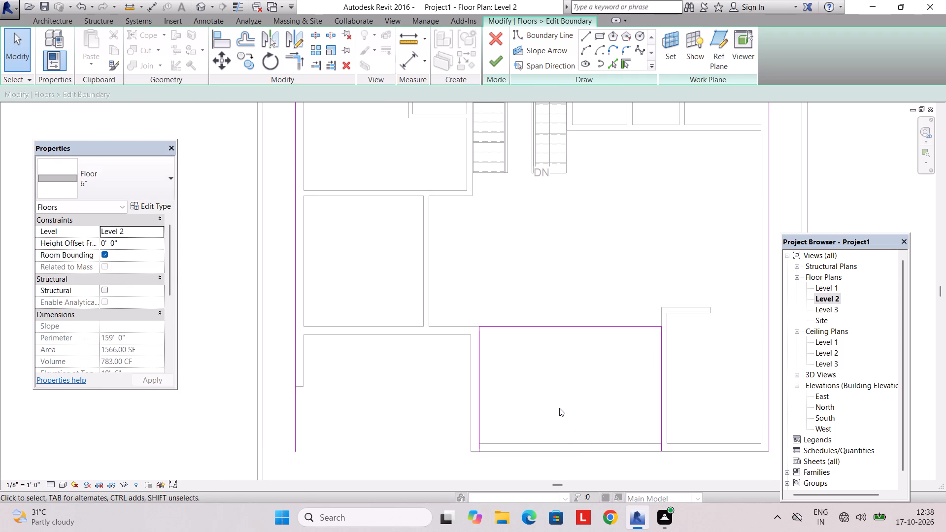
Draw front boundary lines from each outer side line to the nearer edge of the notch and finish the slab boundary.
scroll(559, 408, "down", 2)
middle_click_drag(559, 408, 545, 399)
left_click(589, 39)
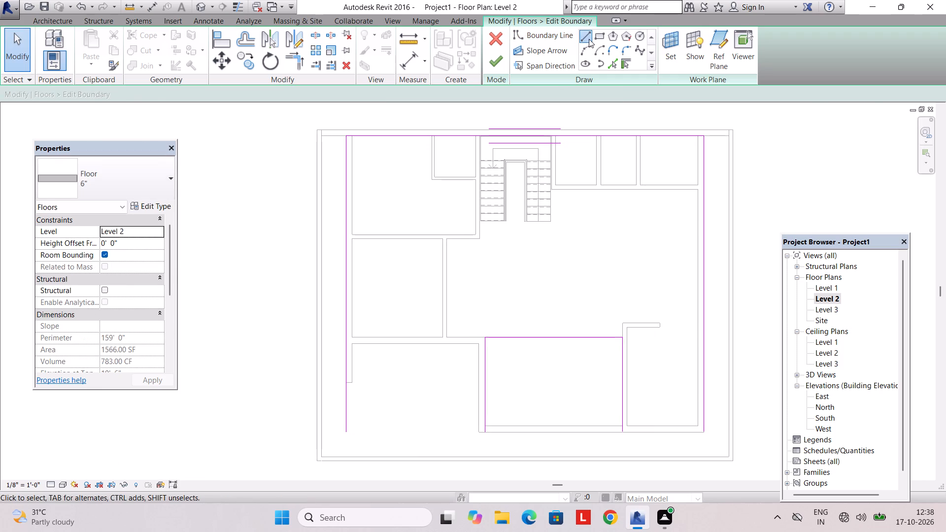
middle_click_drag(382, 428, 399, 400)
left_click(363, 405)
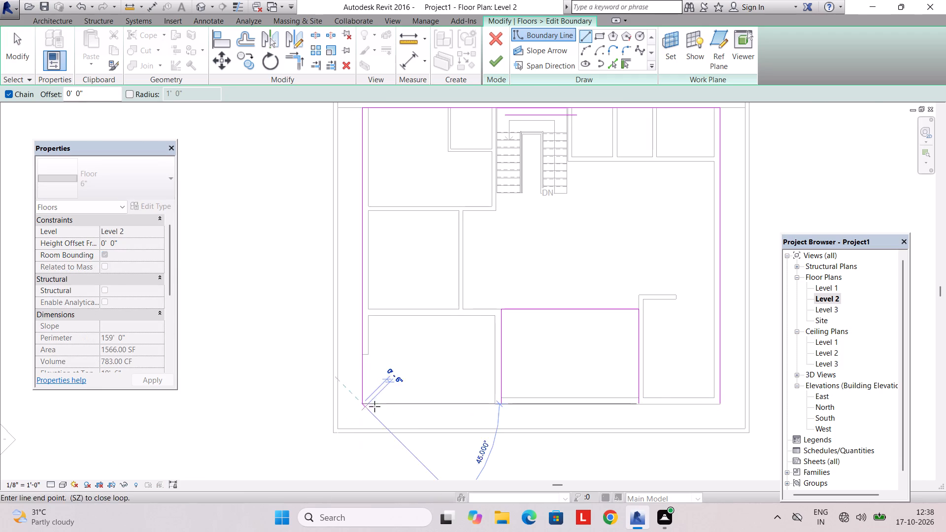
left_click(504, 405)
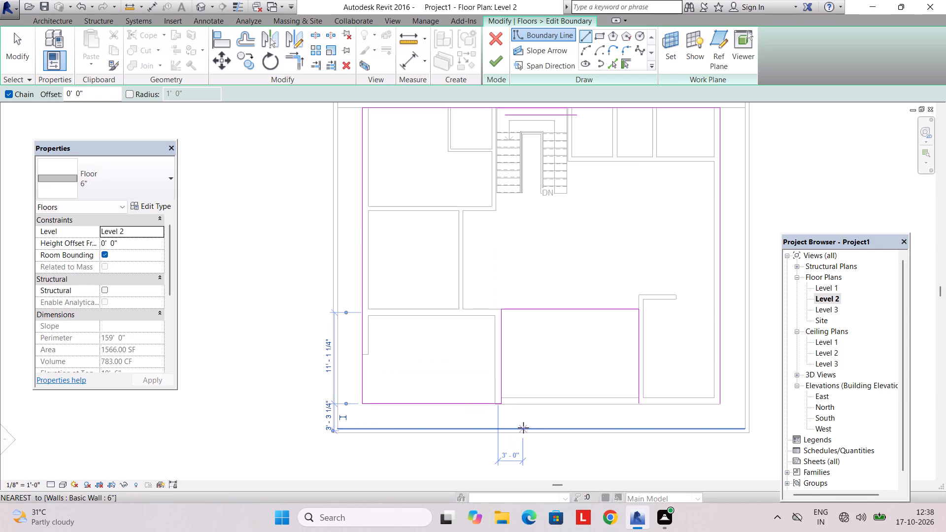
key("Escape")
scroll(652, 413, "up", 2)
key("space")
left_click(636, 402)
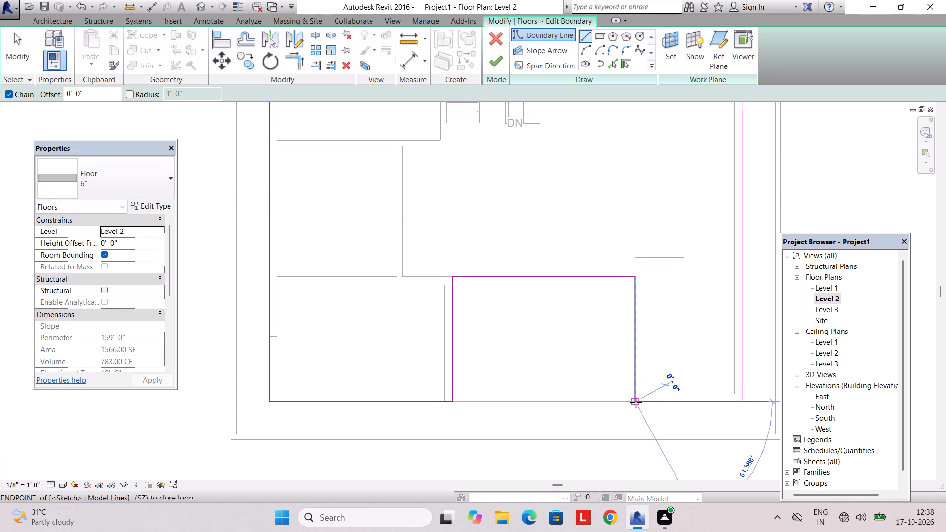
left_click(742, 401)
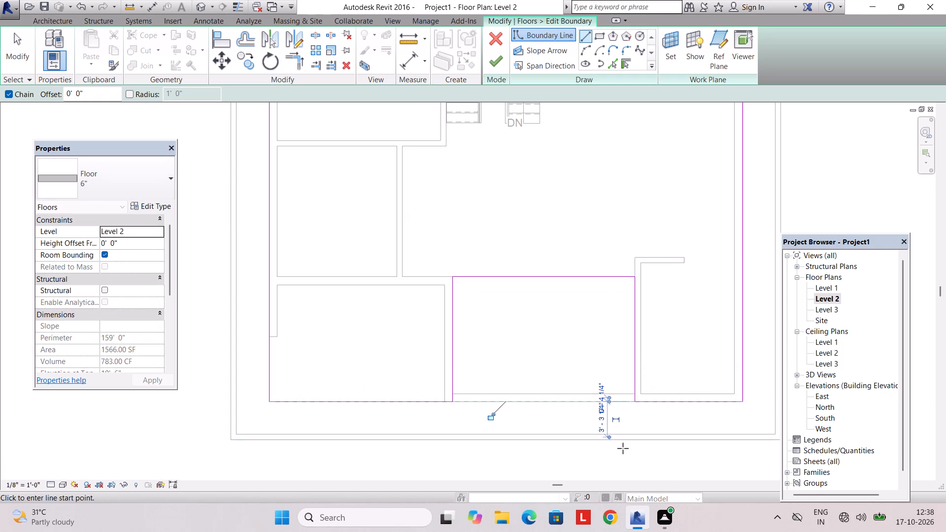
key("Escape")
scroll(510, 338, "up", 2)
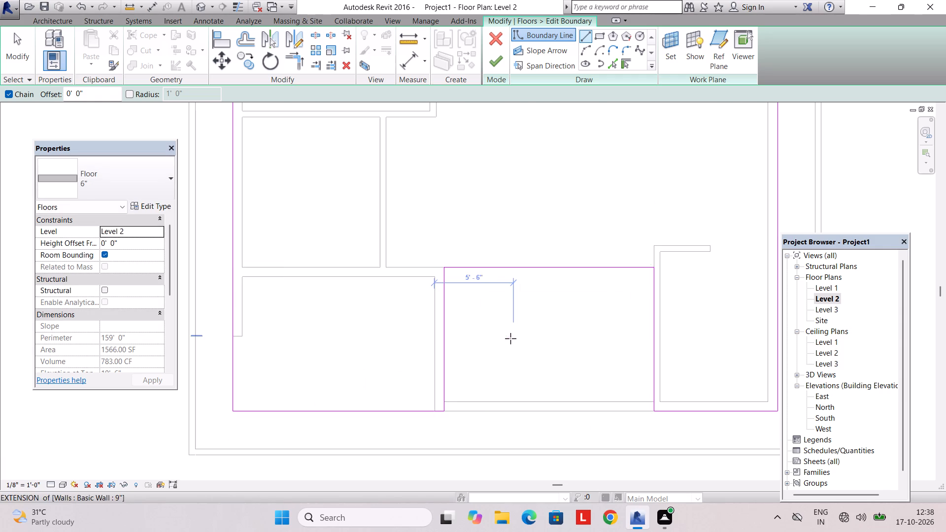
key("Escape")
left_click(504, 70)
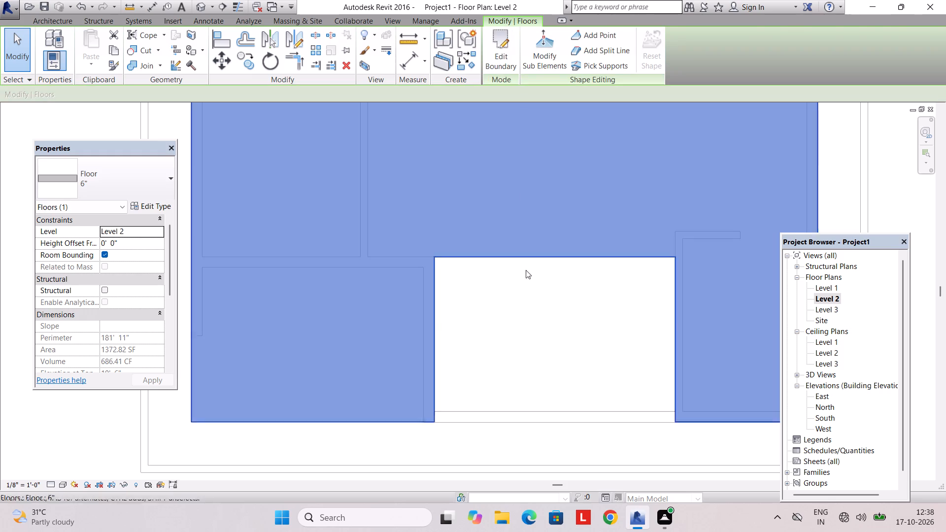
key("Escape")
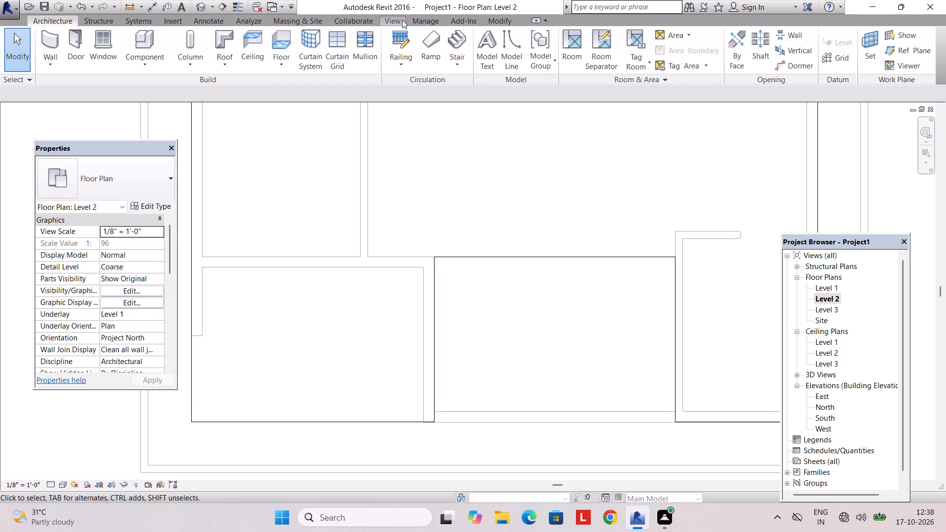
Open the 3D view and examine the slab's front notch above the hall from several angles.
left_click(402, 20)
left_click(360, 41)
scroll(500, 309, "down", 3)
middle_click_drag(473, 305, 510, 391)
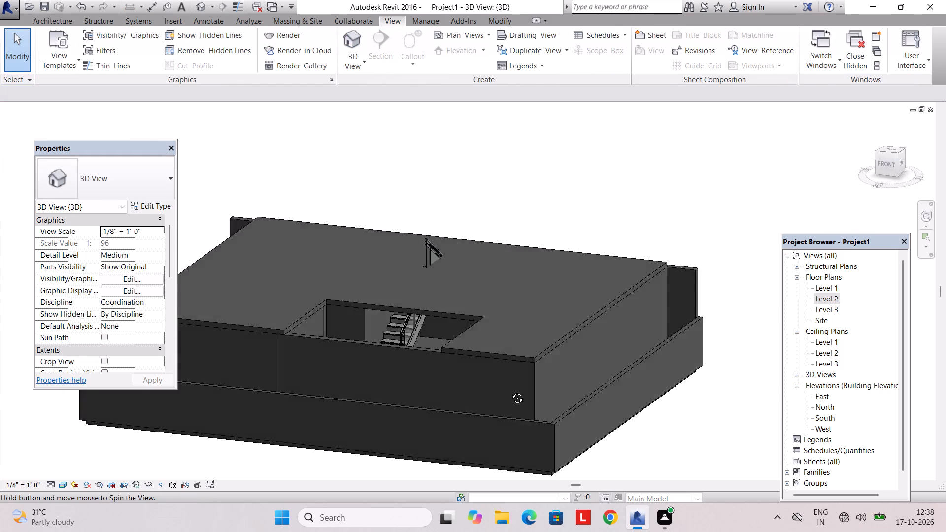
middle_click_drag(510, 391, 531, 417)
middle_click_drag(475, 366, 625, 459, "shift")
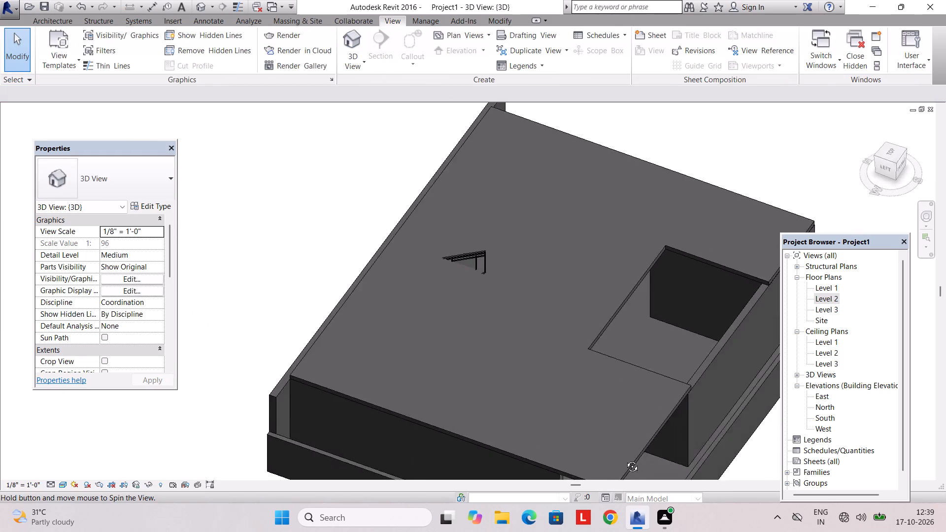
middle_click_drag(625, 459, 473, 337, "shift")
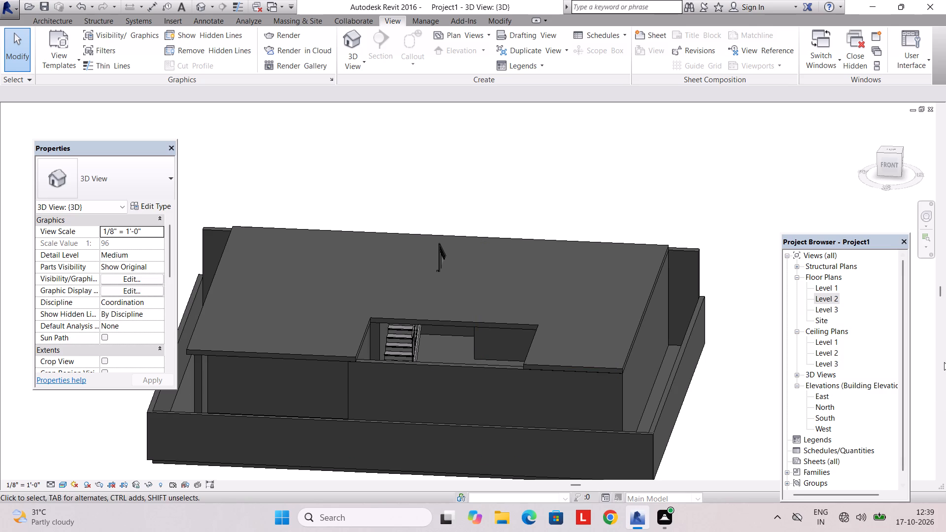
Open the Level 1 floor plan.
double_click(837, 289)
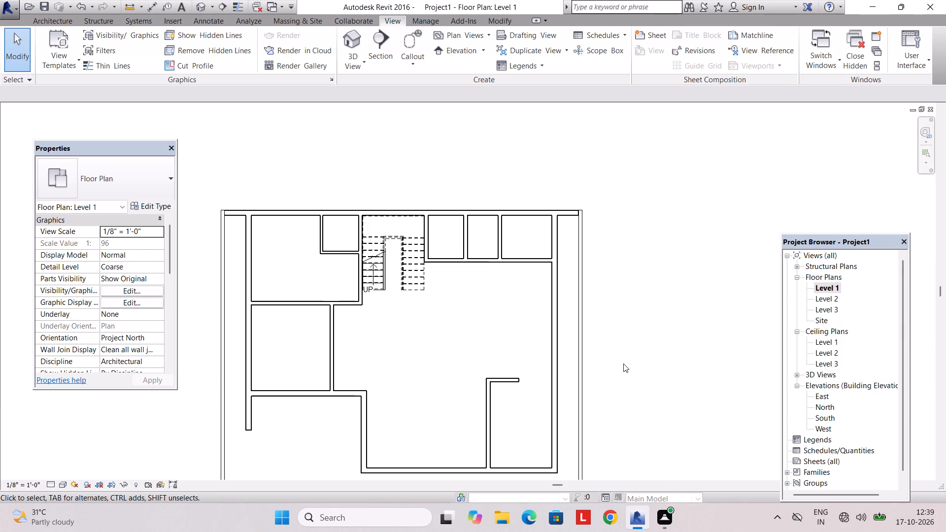
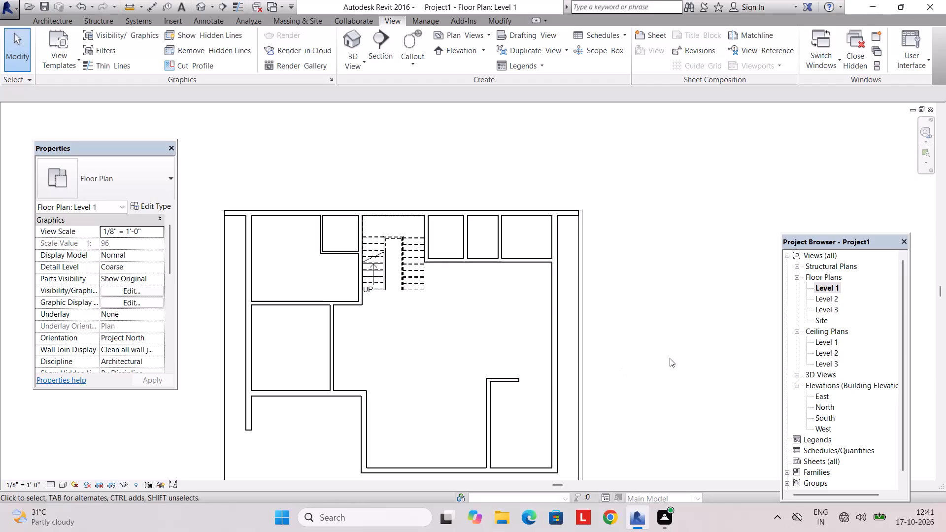
Examine the Level 2 floor plan with its slab outline, and return to the Level 1 floor plan to review the room layout.
scroll(730, 340, "down", 1)
middle_click_drag(701, 335, 646, 335)
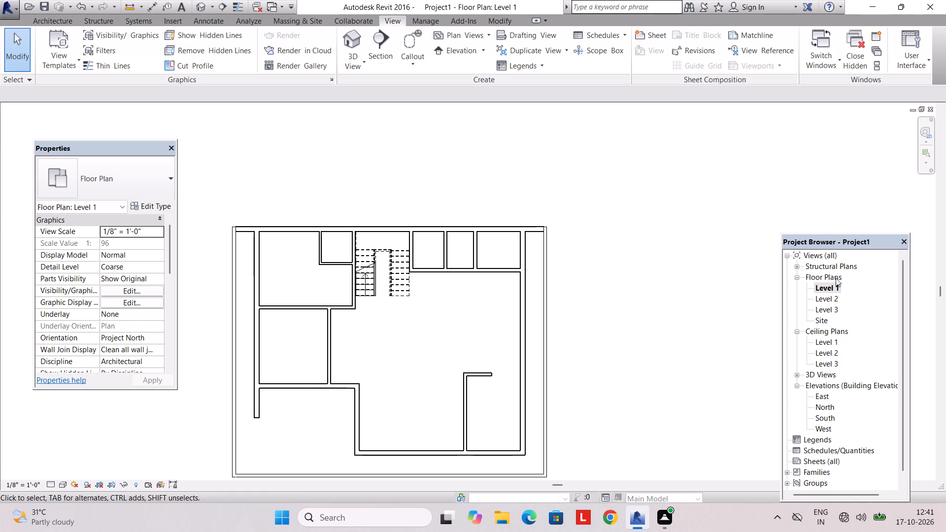
double_click(823, 294)
key("Escape")
scroll(792, 304, "down", 4)
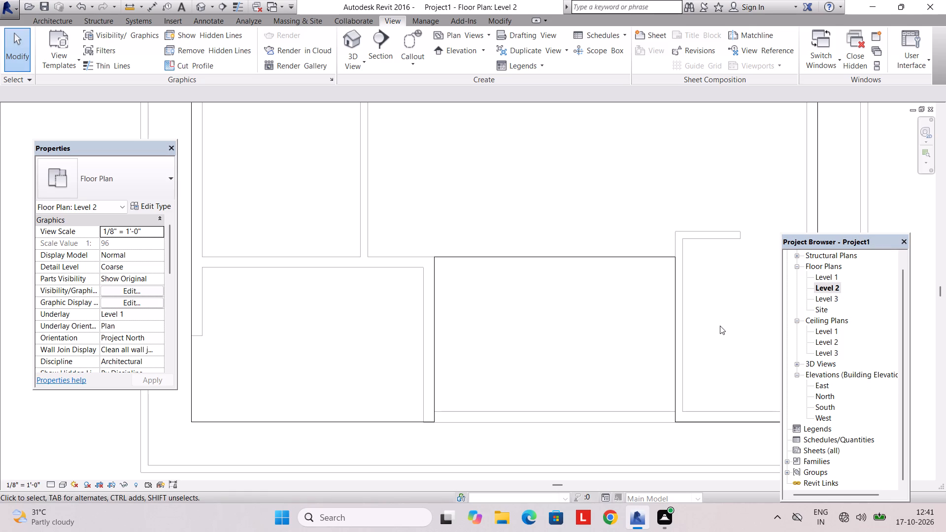
scroll(720, 326, "down", 6)
middle_click_drag(703, 335, 609, 391)
scroll(559, 287, "up", 2)
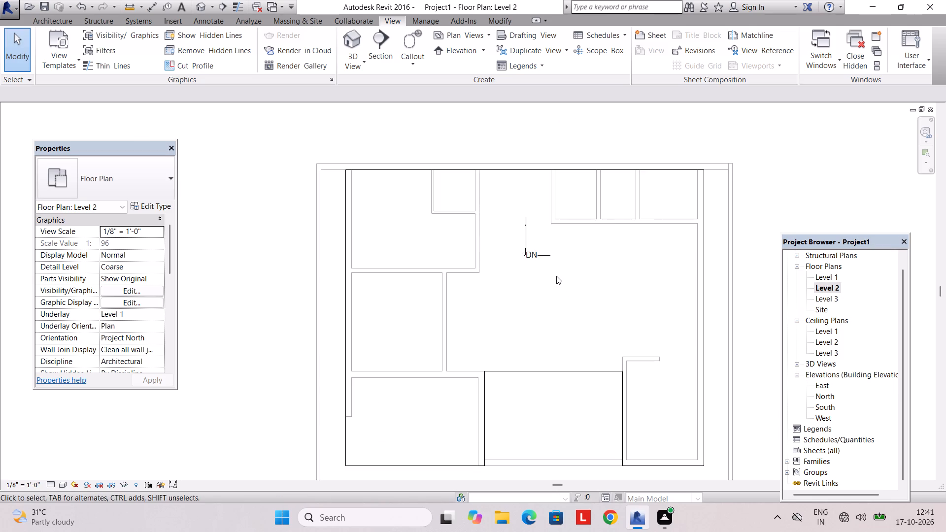
scroll(517, 227, "up", 2)
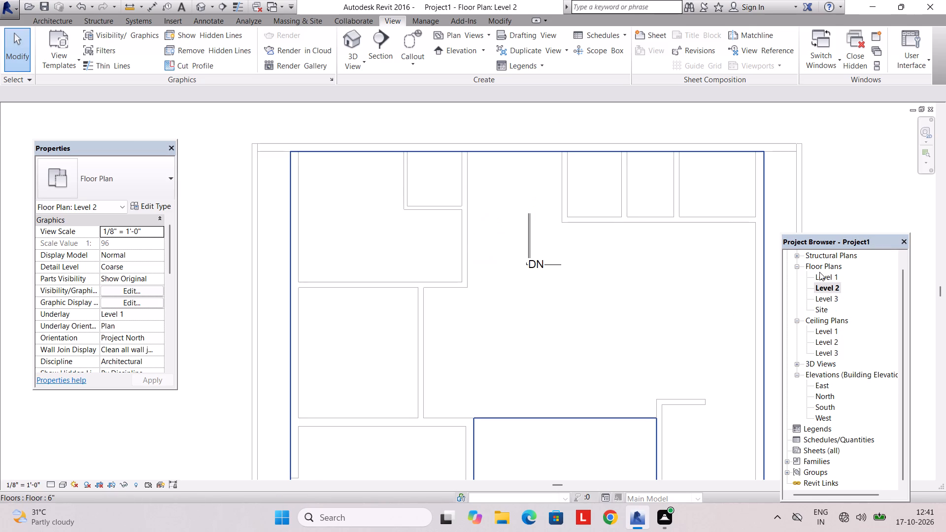
double_click(821, 275)
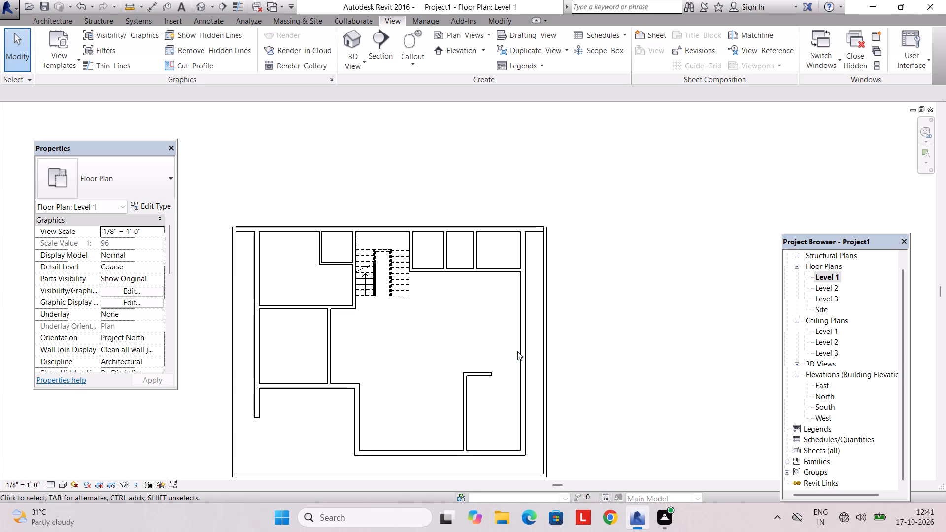
middle_click_drag(613, 373, 647, 347)
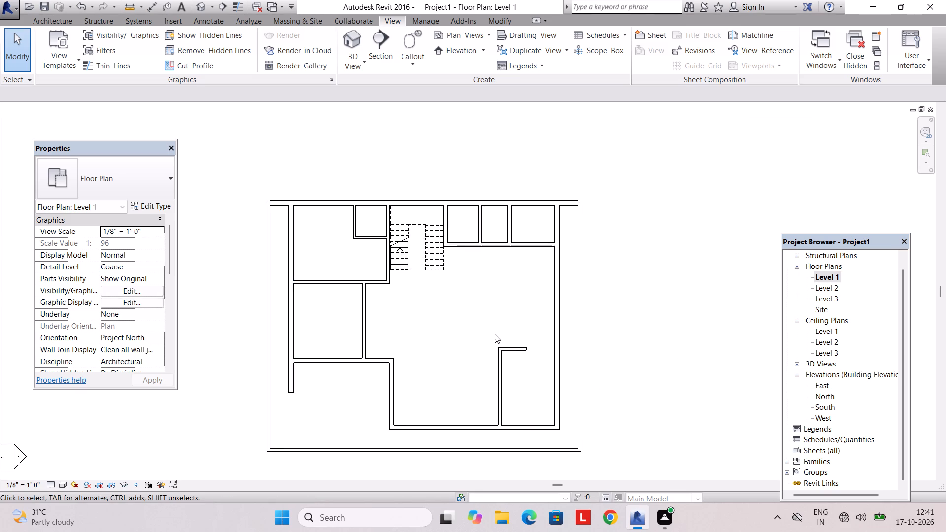
scroll(493, 335, "up", 2)
middle_click_drag(454, 342, 486, 344)
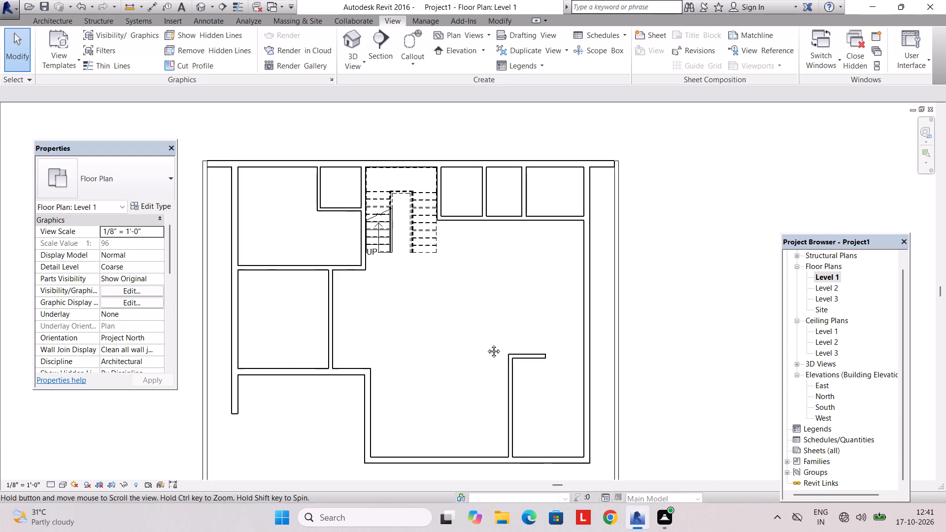
middle_click_drag(486, 344, 555, 332)
scroll(552, 327, "down", 2)
middle_click_drag(529, 319, 486, 293)
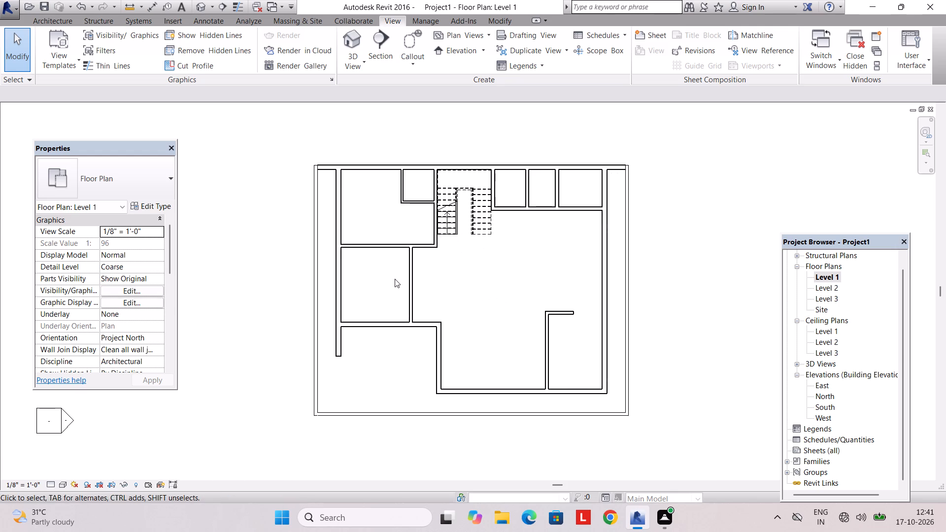
middle_click_drag(383, 279, 302, 280)
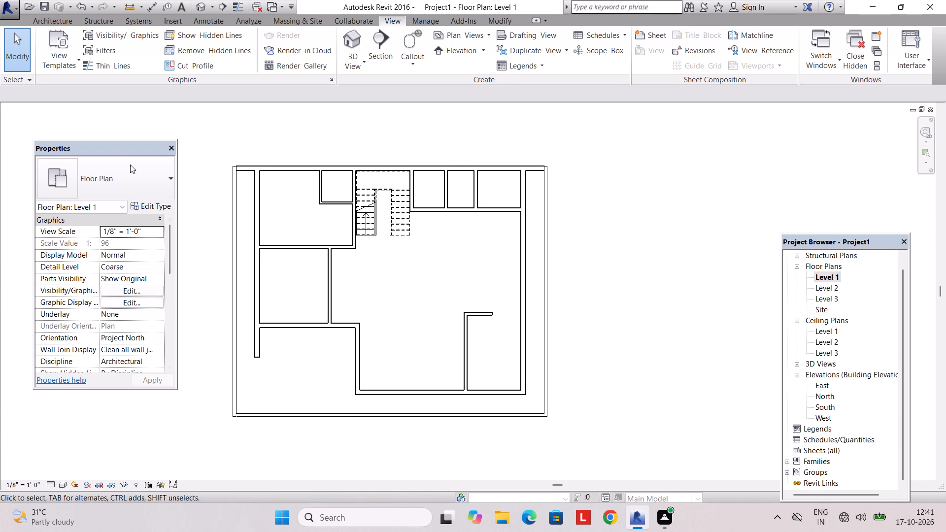
Load the Bed-Box family from the Beds folder of the US Imperial furniture library for component placement.
left_click(62, 23)
left_click(133, 64)
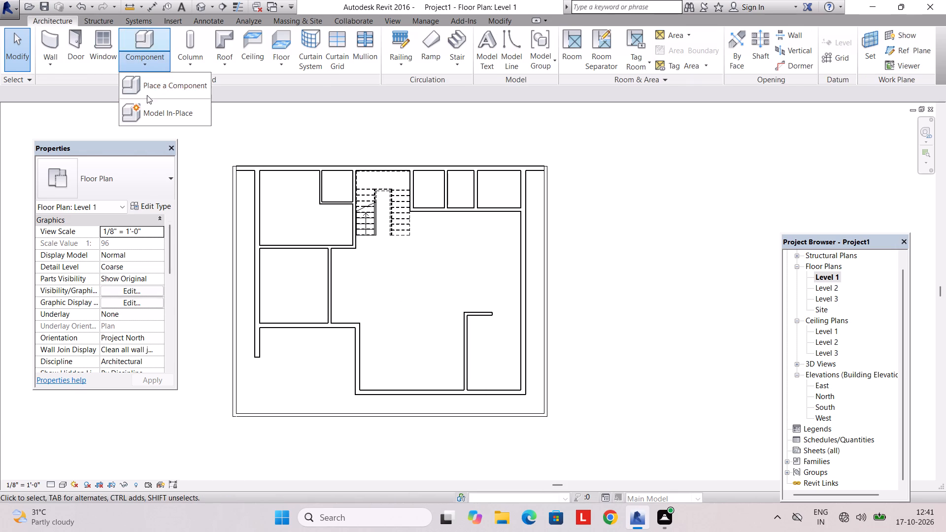
left_click(148, 88)
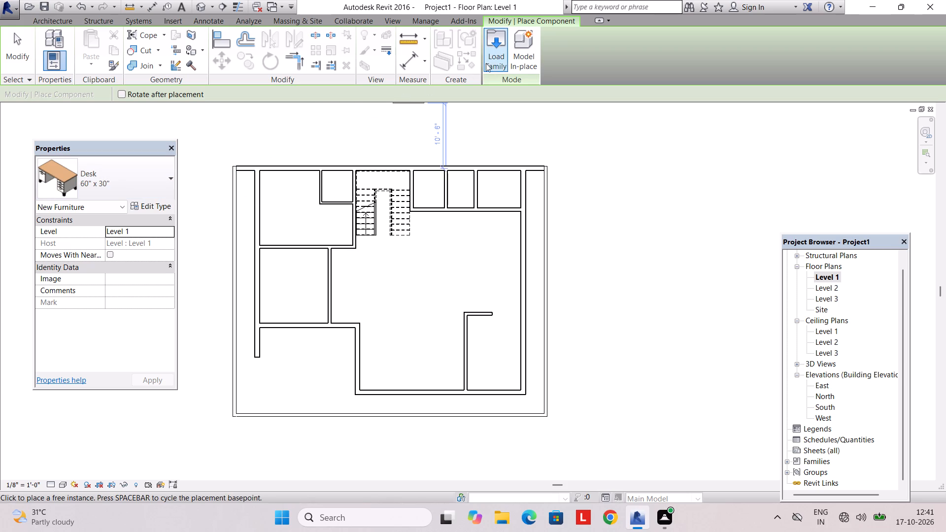
left_click(488, 59)
left_click(375, 135)
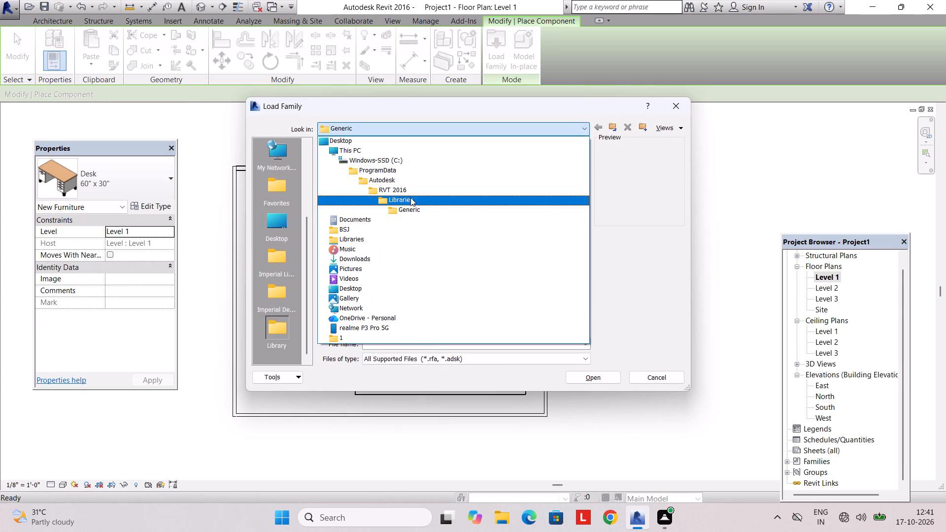
double_click(410, 198)
double_click(407, 181)
scroll(386, 260, "down", 1)
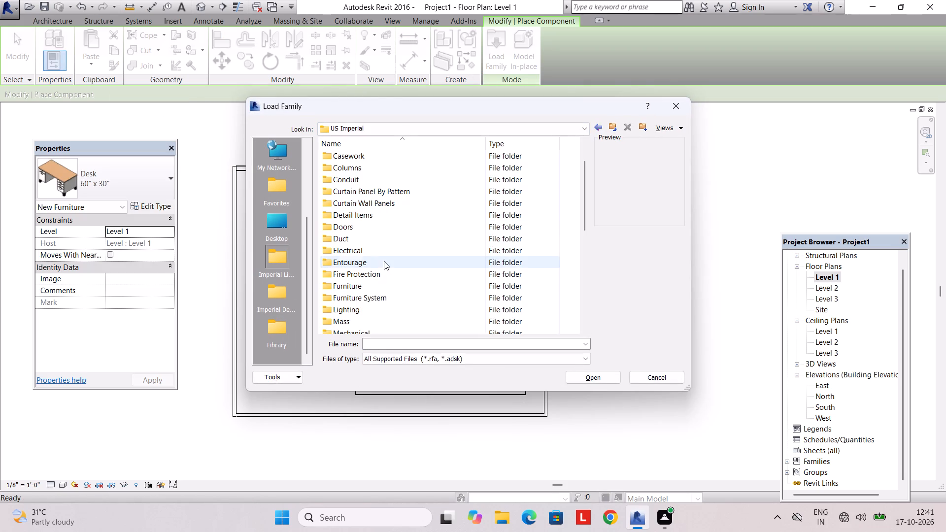
double_click(367, 282)
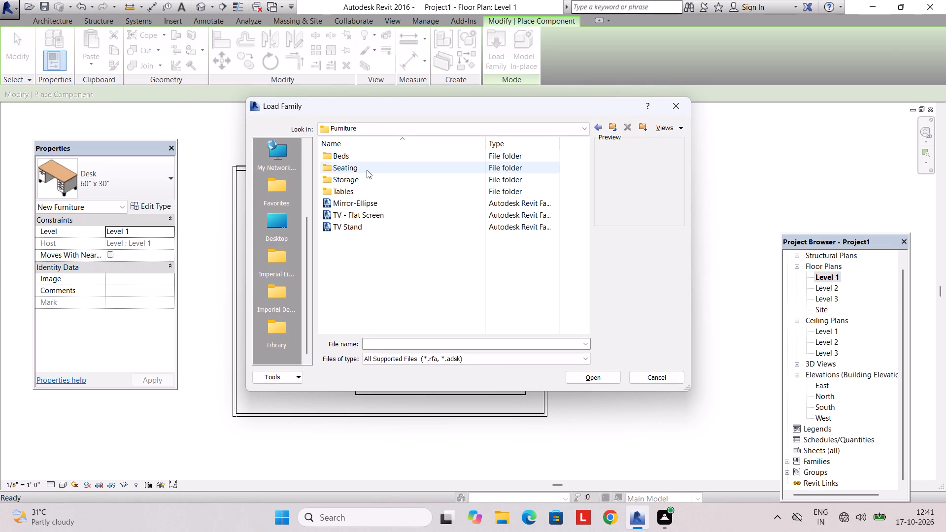
double_click(369, 159)
left_click(385, 184)
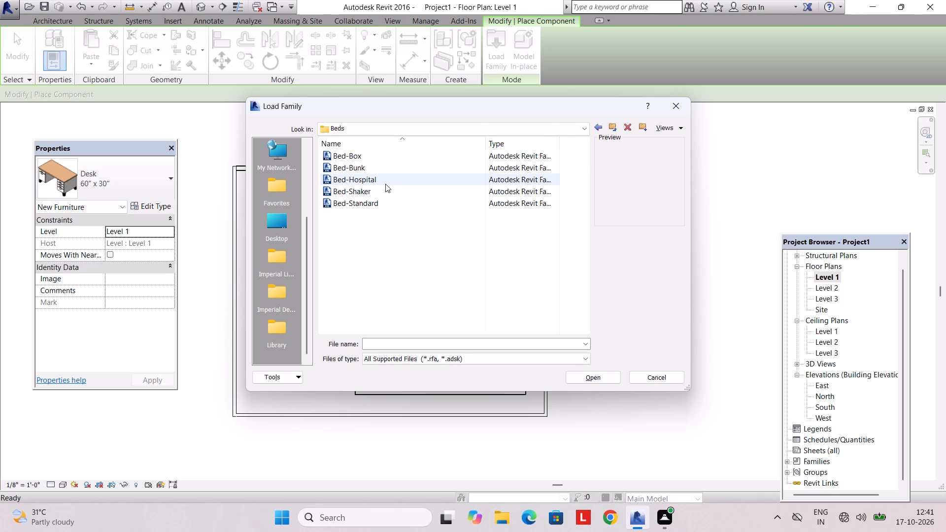
left_click(384, 192)
left_click(383, 201)
left_click(374, 157)
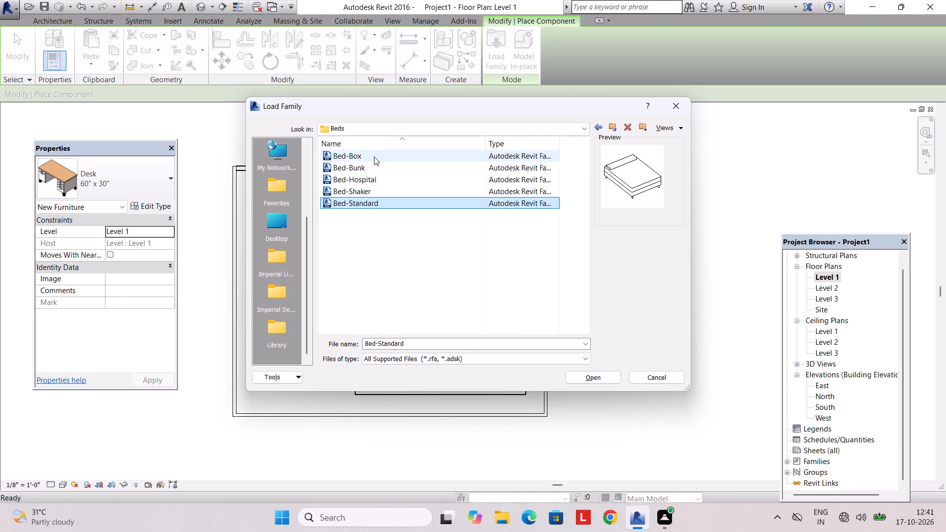
left_click(371, 168)
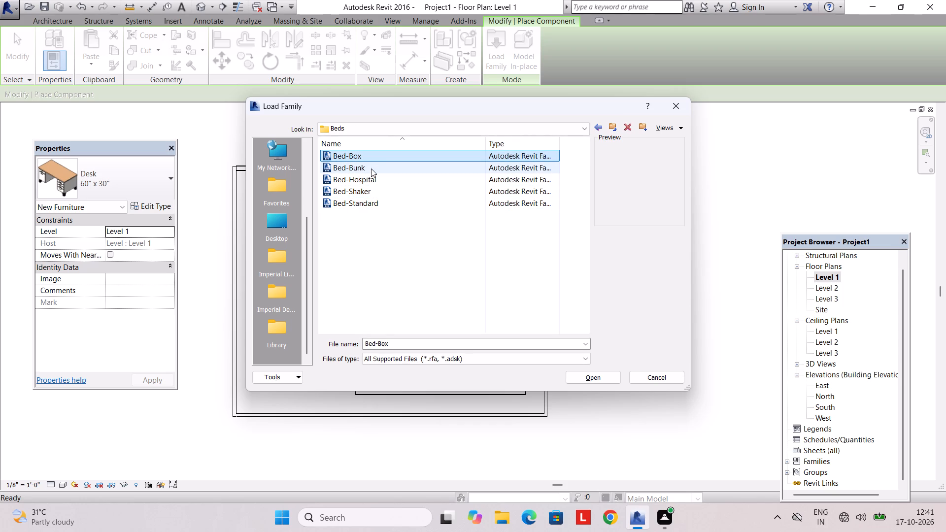
left_click(371, 160)
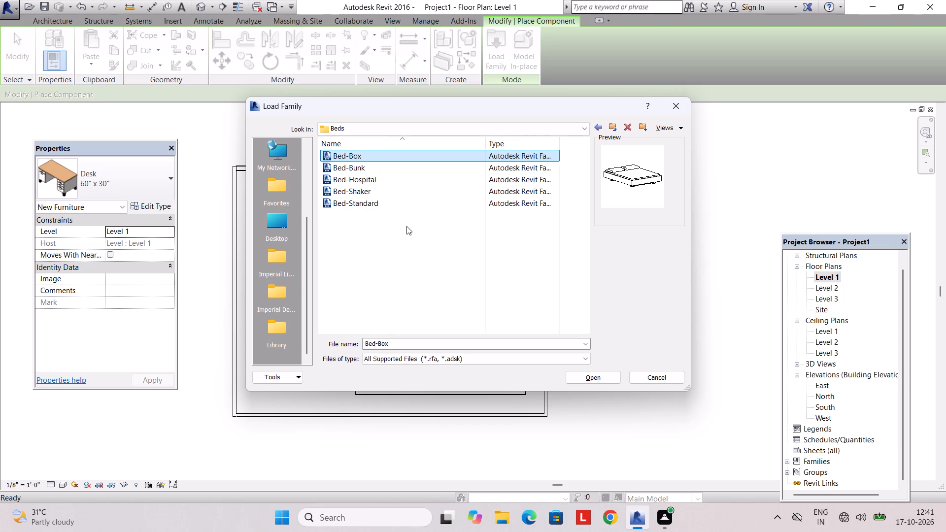
left_click(591, 379)
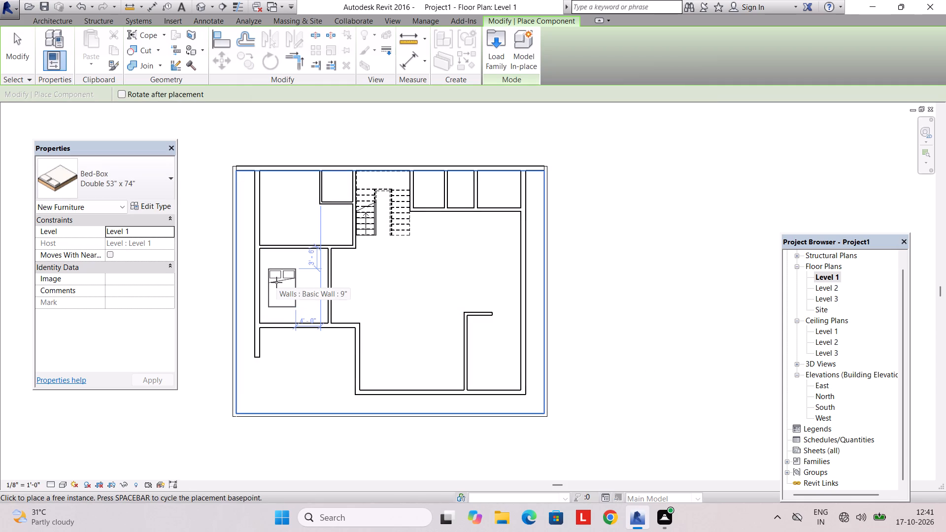
Place a Double 53" x 74" Bed-Box in the middle bedroom, rotated with its headboard toward the outer side wall.
scroll(276, 282, "up", 2)
key("space")
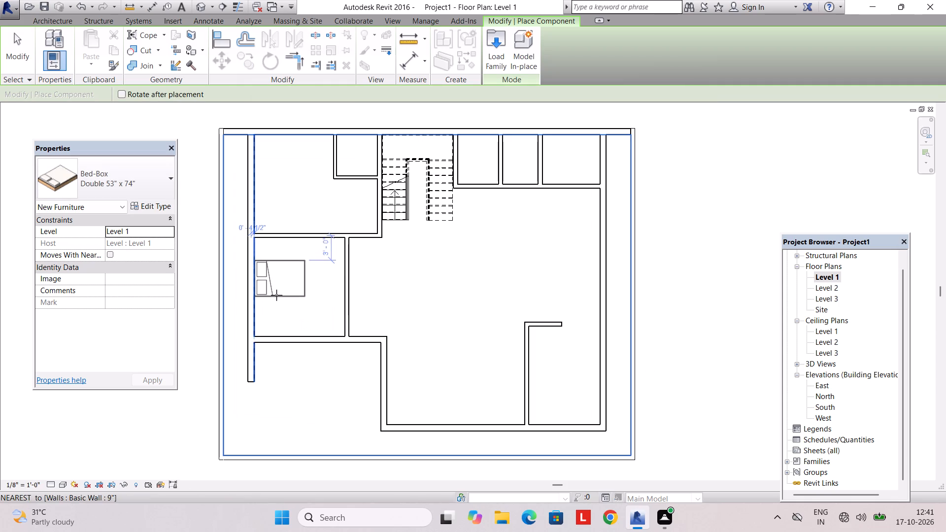
scroll(280, 306, "up", 4)
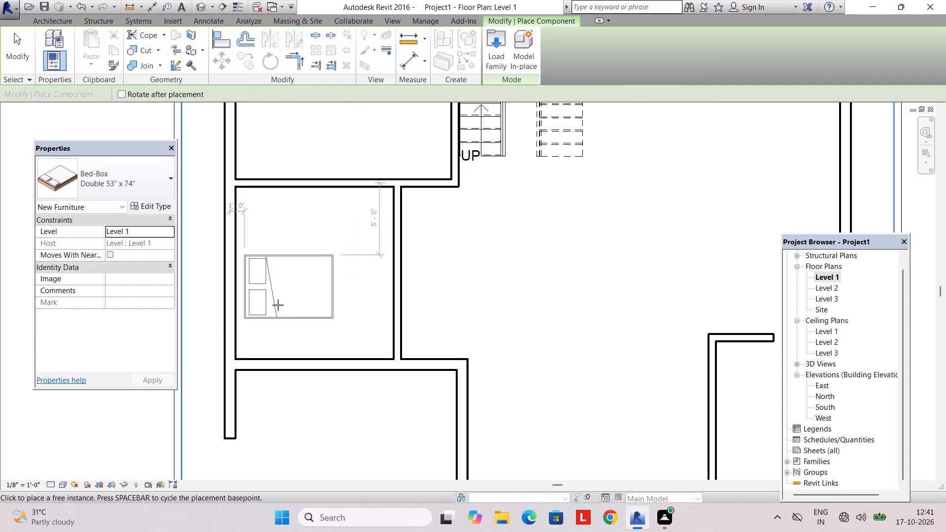
scroll(271, 305, "up", 3)
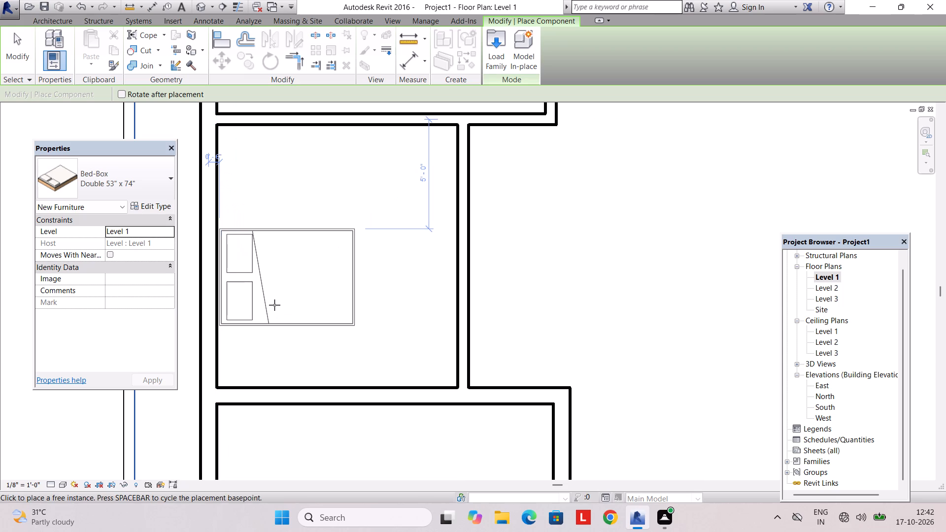
scroll(276, 302, "up", 4)
middle_click_drag(273, 300, 315, 300)
left_click(310, 300)
Place a second Bed-Box in the rear bedroom, headboard toward the outer side wall, about 2'-8" from the rear wall.
scroll(336, 258, "down", 8)
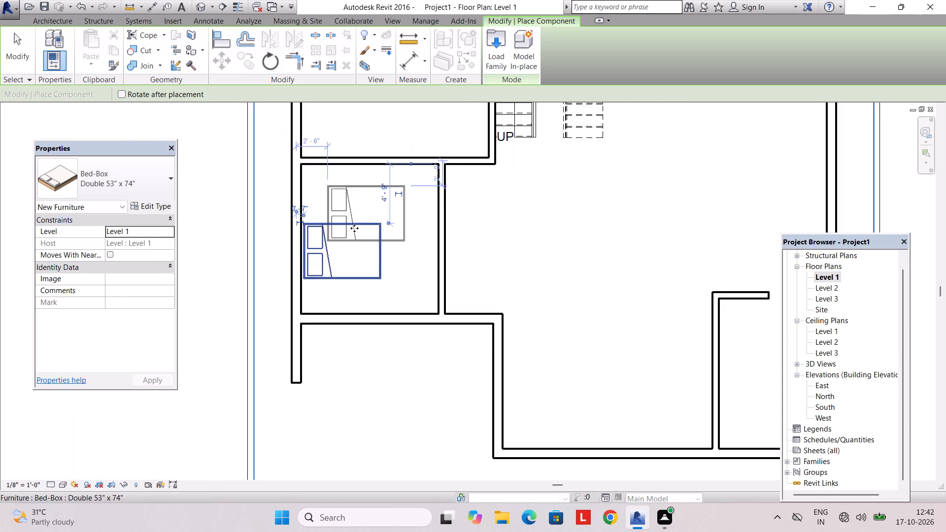
middle_click_drag(356, 233, 337, 349)
middle_click_drag(331, 204, 332, 266)
scroll(316, 247, "up", 4)
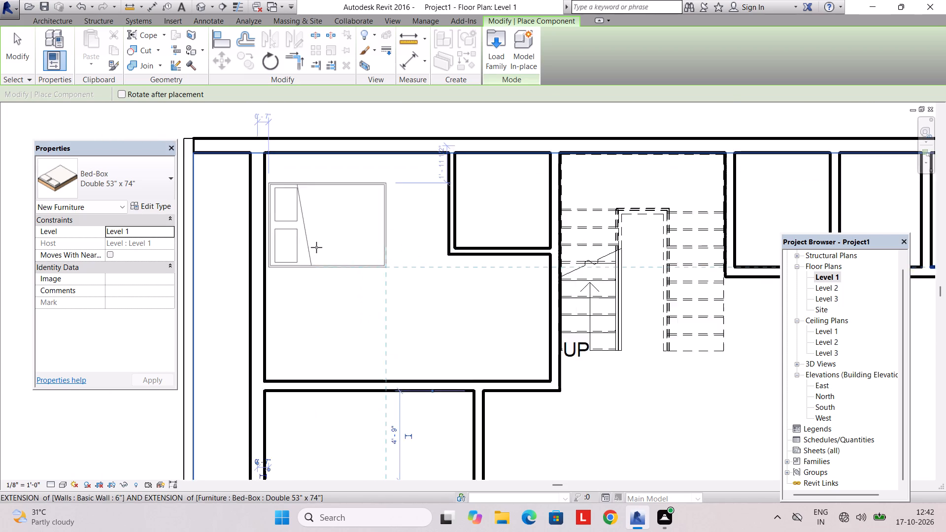
scroll(316, 247, "up", 2)
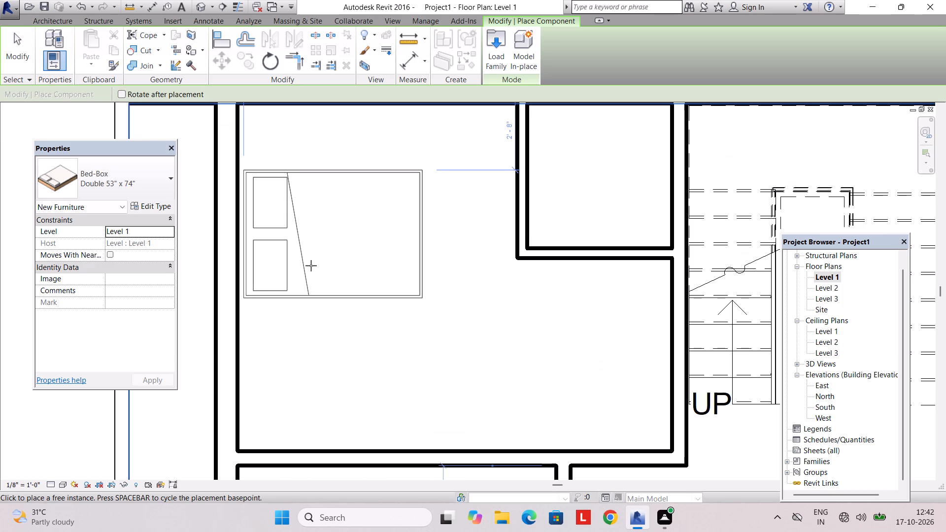
left_click(311, 266)
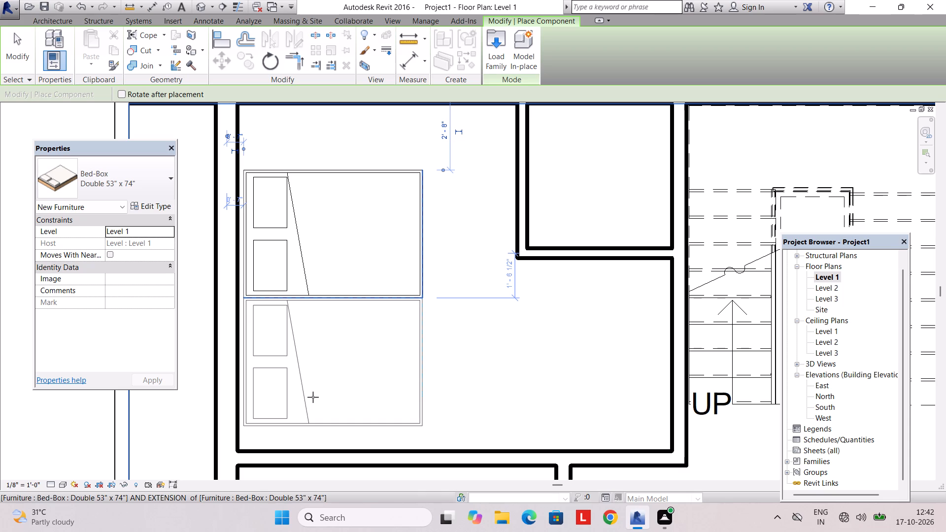
key("Escape")
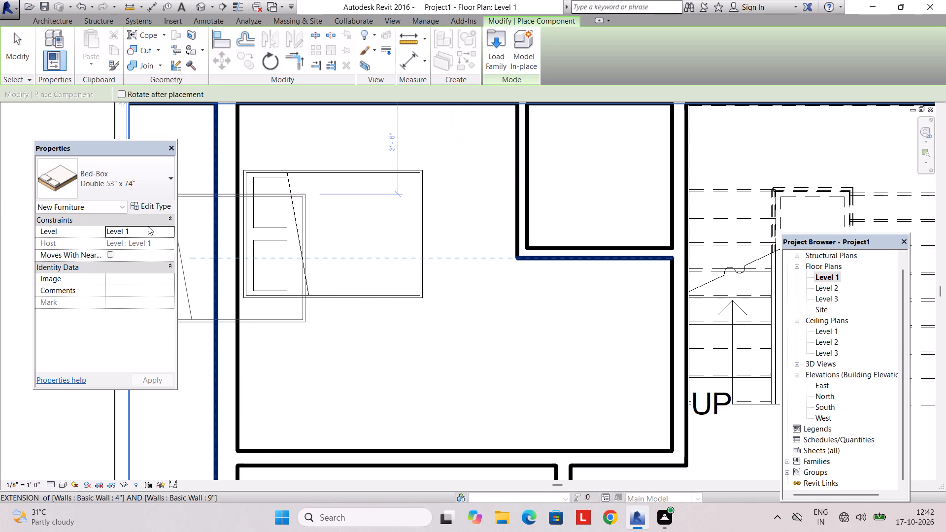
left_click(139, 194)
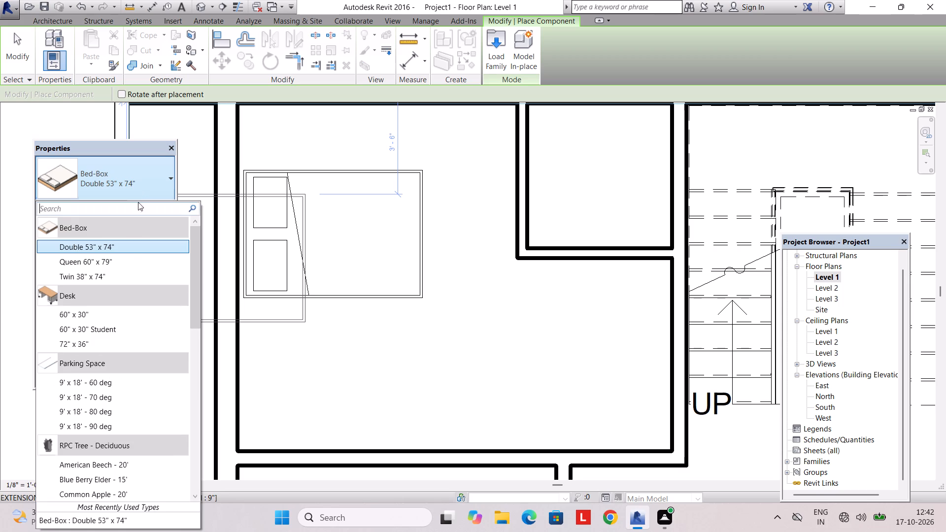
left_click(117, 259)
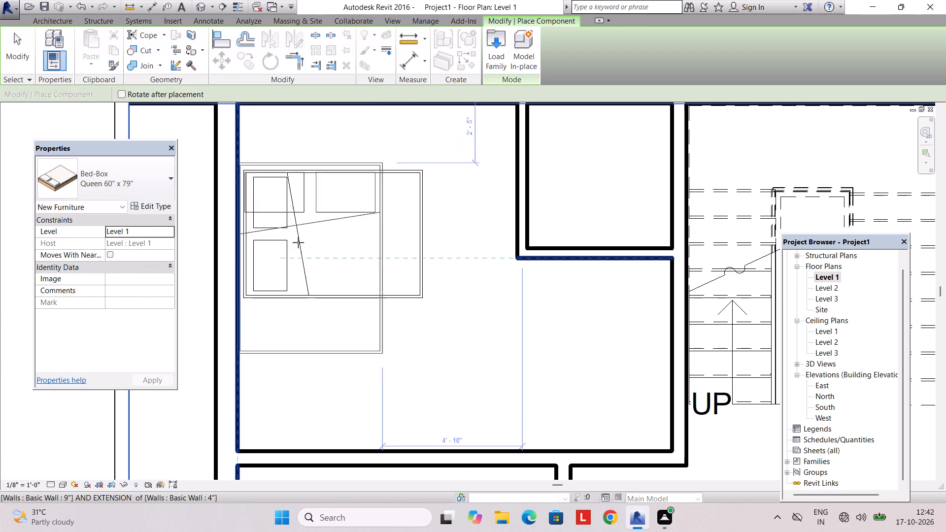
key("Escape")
Change the rear bedroom's bed to the Queen 60" x 79" type.
left_click(319, 176)
left_click(166, 177)
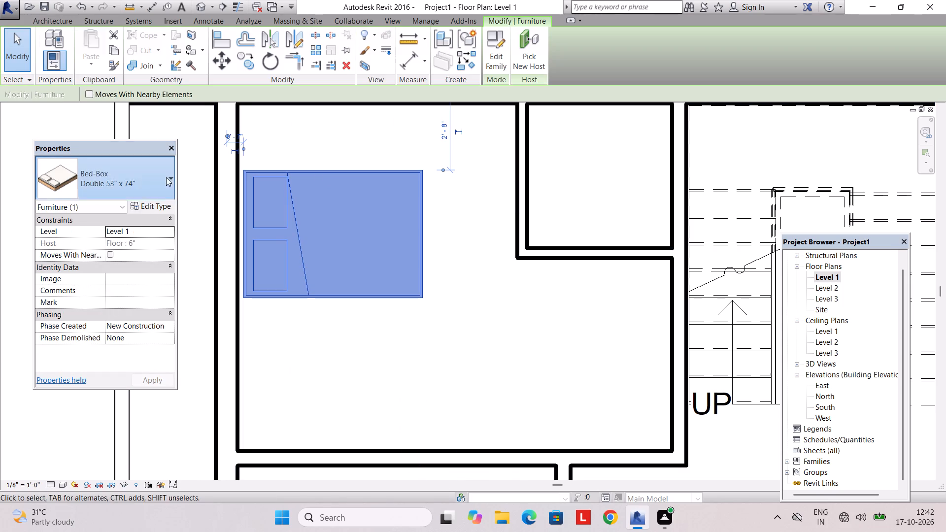
left_click(118, 264)
key("Escape")
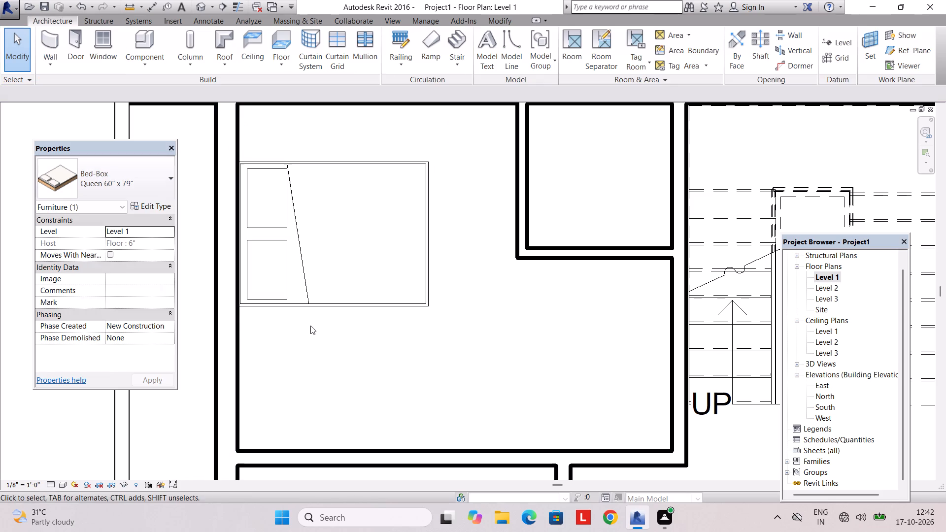
Nudge the rear bedroom's queen bed along the side wall to about 3'-9 1/2" from the rear wall, with a slight gap behind the headboard.
left_click(323, 316)
left_click(324, 312)
key("Right")
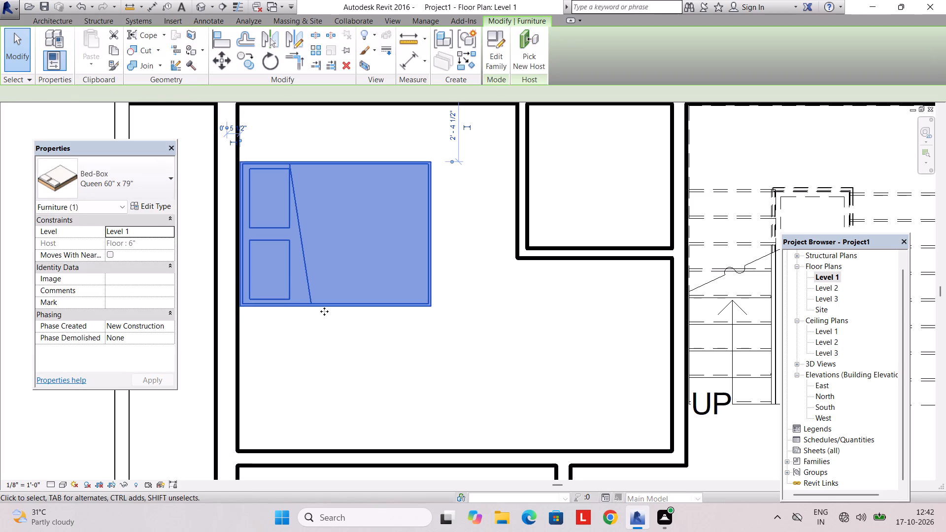
key("Down")
key("Right")
key("Right")
key("Down")
key("Down")
key("Down")
key("Down")
key("Down")
key("Down")
key("Down")
key("Down")
key("Down")
key("Down")
key("Down")
key("Down")
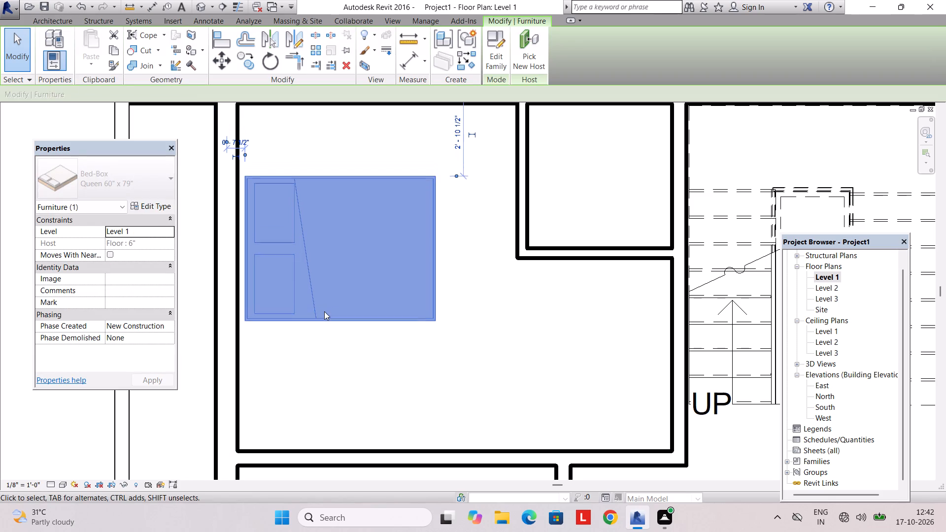
key("Down")
key("Down")
key("Left")
key("Down")
key("Right")
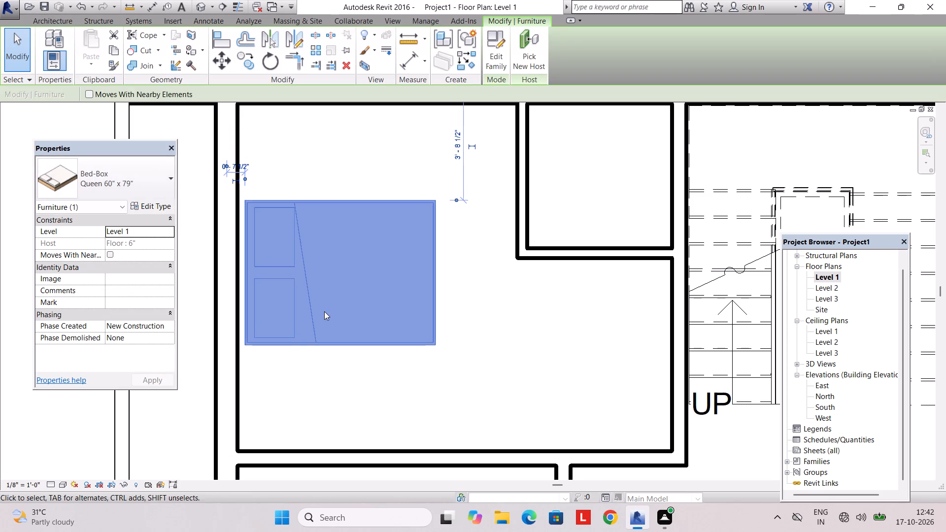
key("Down")
key("Left")
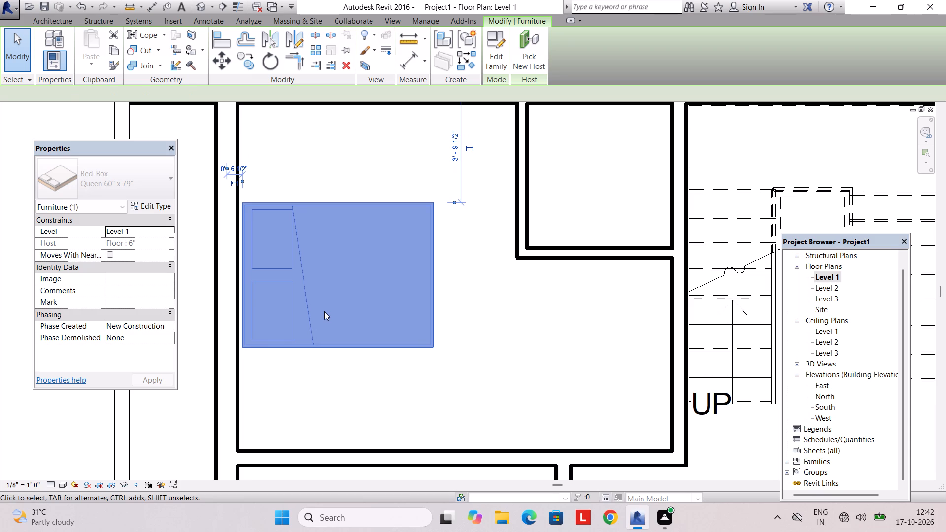
Nudge the rear bedroom's queen bed farther along the side wall, to about 4'-1 1/2" from the rear wall.
scroll(324, 311, "down", 3)
key("Down")
key("Down")
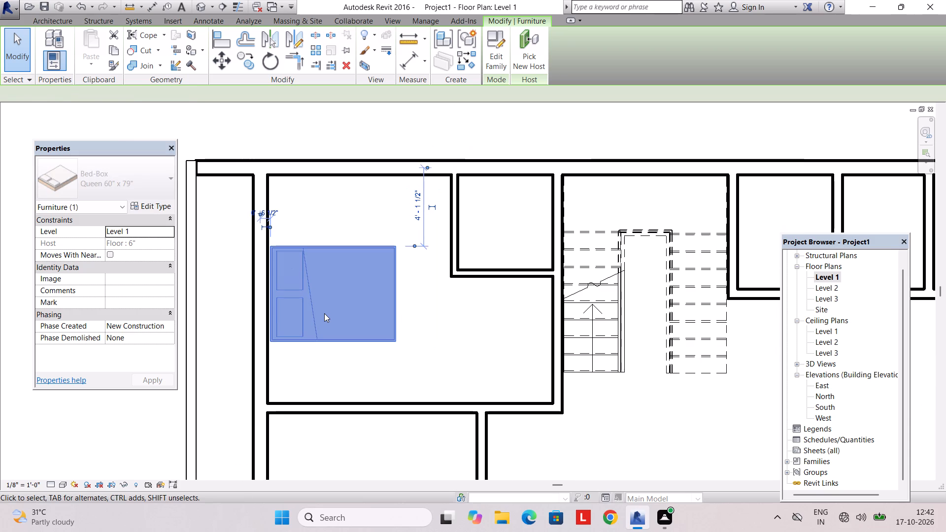
key("Escape")
Change the middle bedroom's bed to the Queen 60" x 79" type.
scroll(319, 349, "down", 2)
middle_click_drag(323, 406, 333, 319)
middle_click_drag(321, 380, 342, 317)
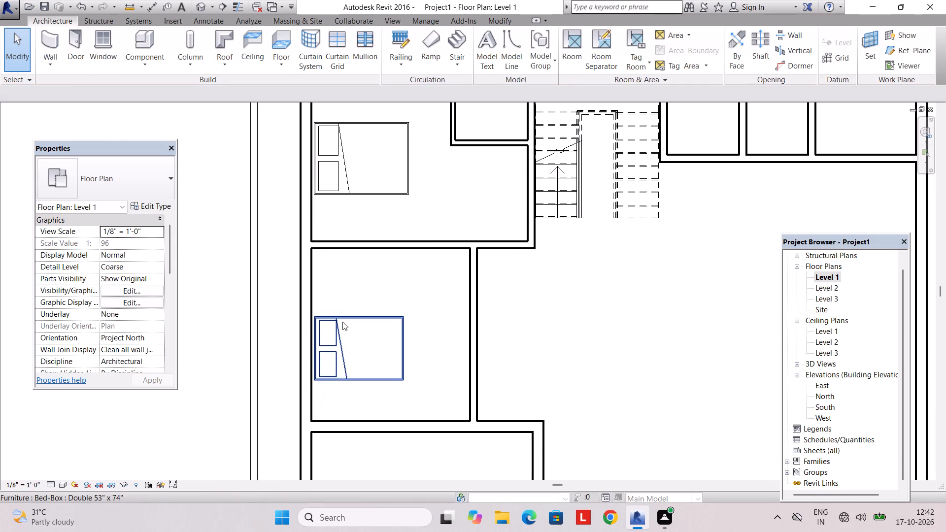
left_click(342, 321)
left_click(155, 200)
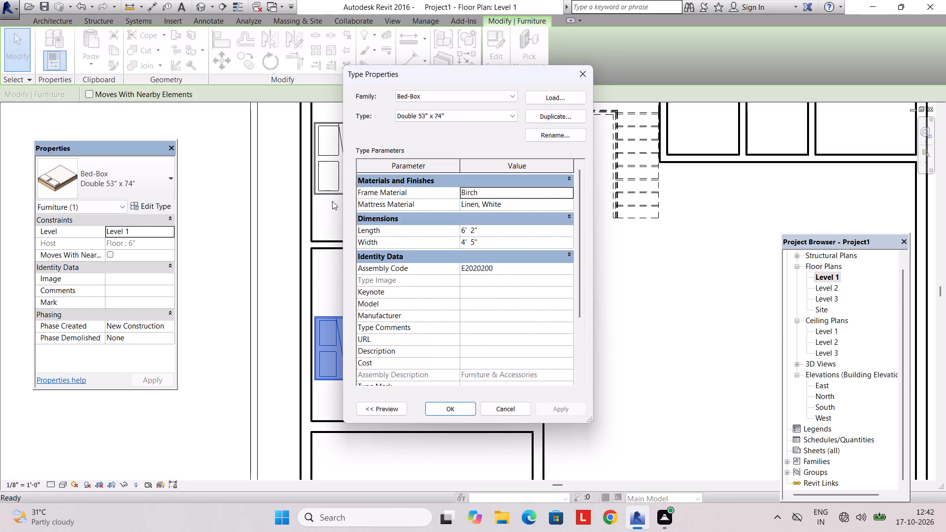
left_click(585, 78)
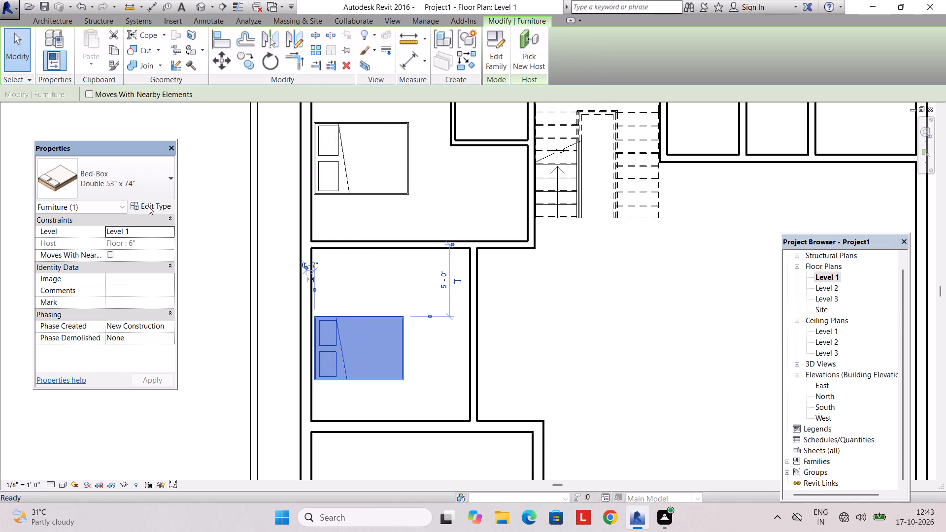
left_click(137, 182)
left_click(100, 264)
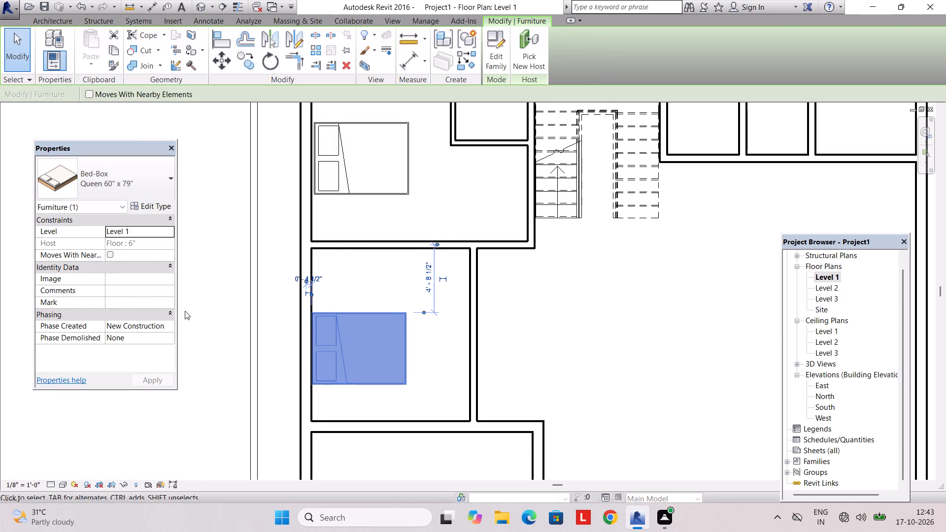
key("Escape")
Nudge the middle bedroom's queen bed slightly off the outer side wall, about 4'-10 1/2" from the wall shared with the rear bedroom.
left_click(356, 313)
key("Right")
key("Right")
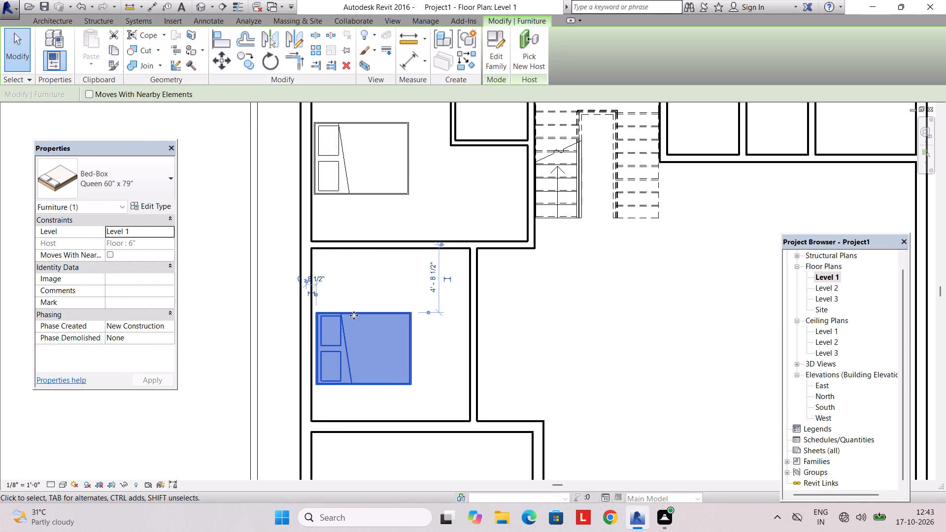
key("Down")
key("Down")
scroll(326, 352, "up", 1)
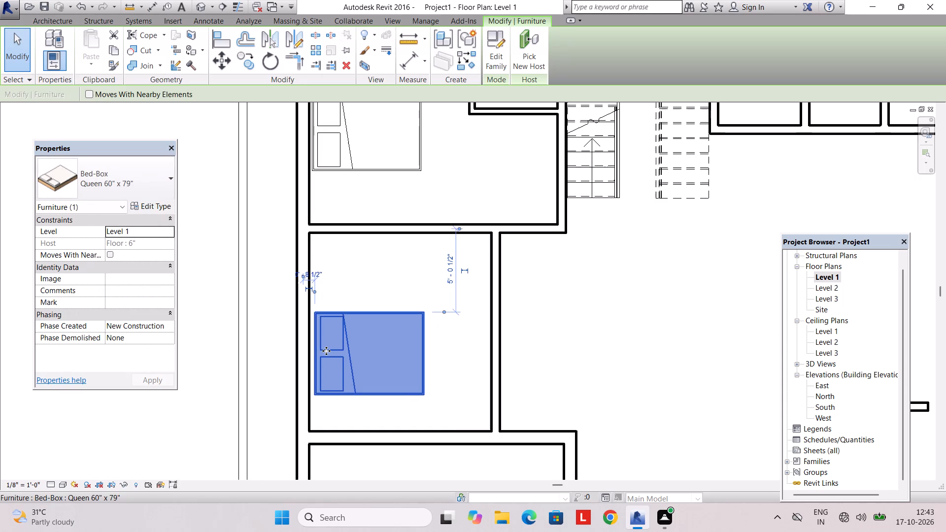
scroll(326, 351, "up", 2)
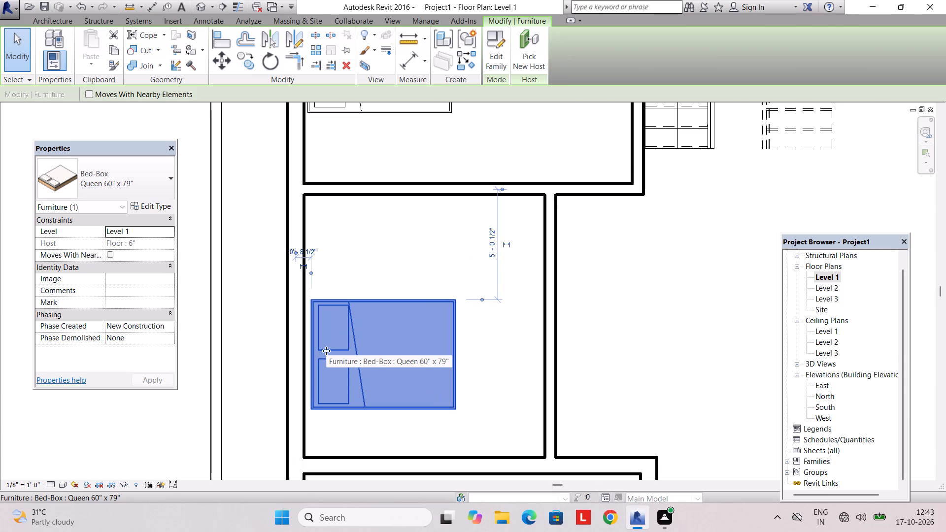
key("Up")
key("Left")
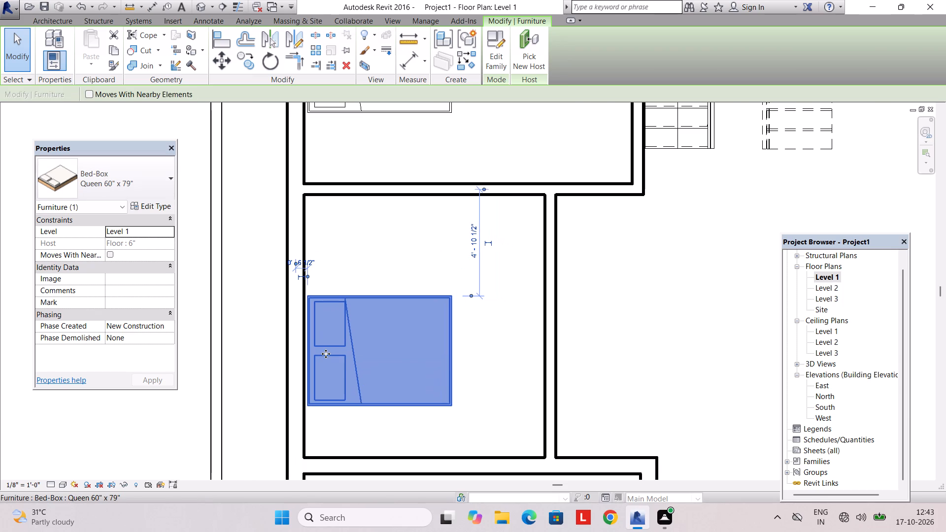
key("Escape")
Split the 9" outer side wall where it meets the outer face of the middle bedroom's front wall.
scroll(328, 354, "down", 6)
middle_click_drag(357, 342, 270, 363)
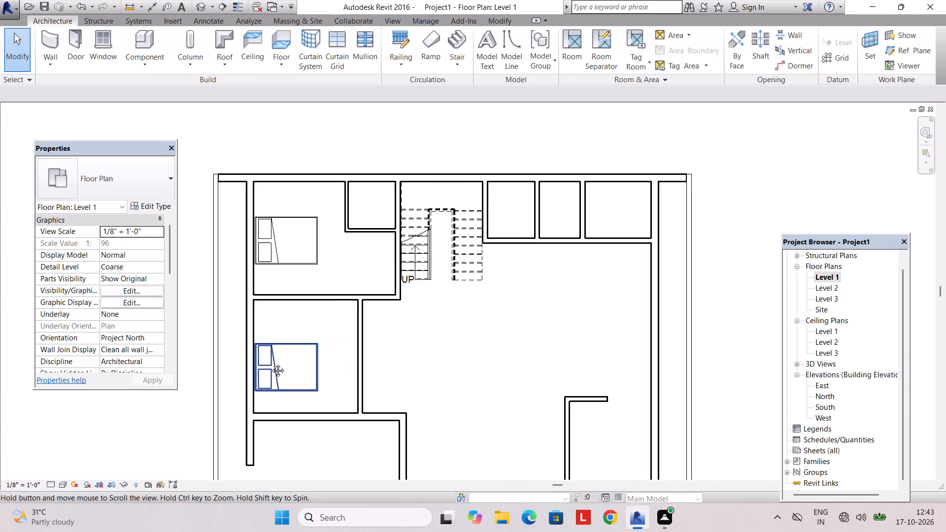
middle_click_drag(270, 363, 259, 368)
scroll(325, 266, "down", 2)
middle_click_drag(328, 300, 343, 253)
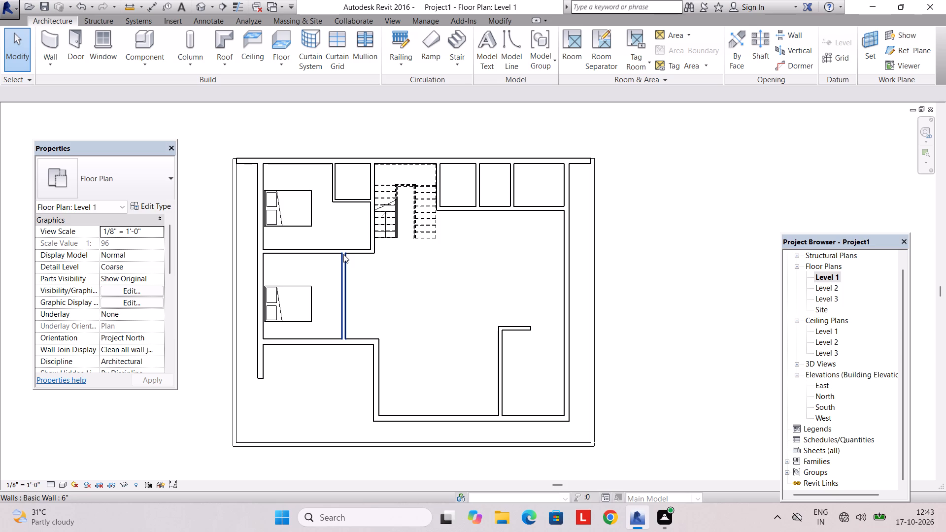
scroll(240, 417, "up", 2)
scroll(275, 323, "up", 3)
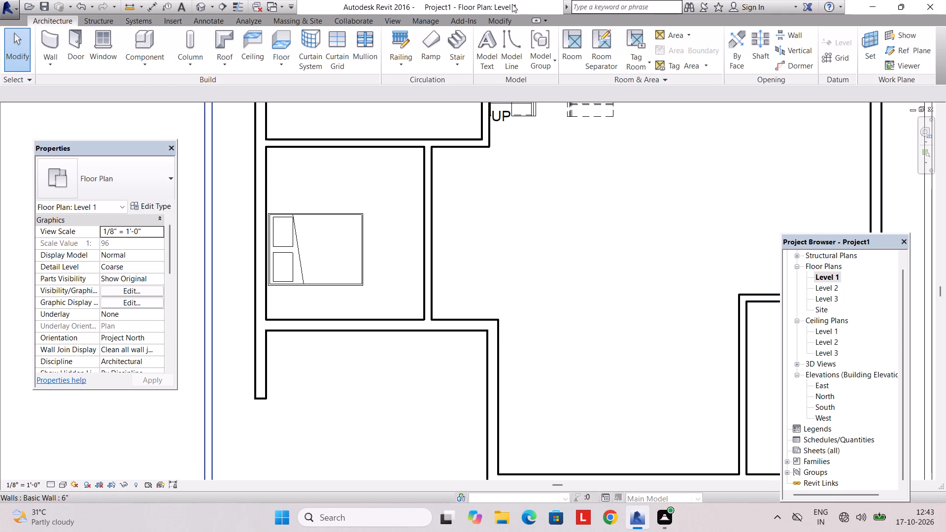
left_click(496, 21)
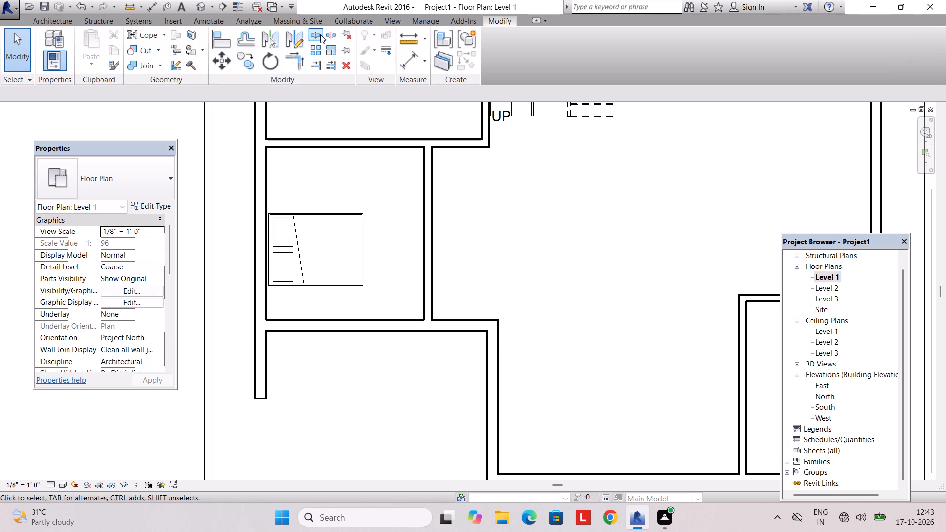
left_click(319, 34)
scroll(277, 296, "up", 5)
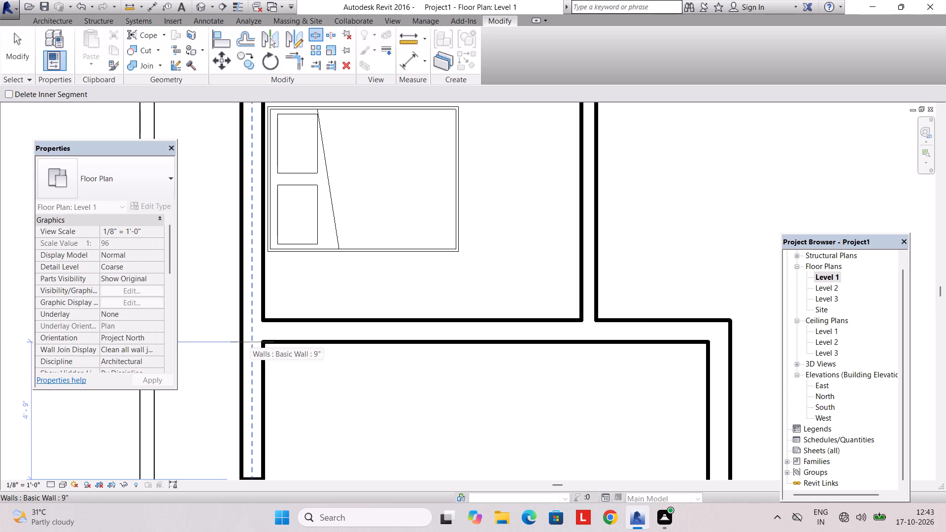
scroll(250, 342, "up", 6)
left_click(256, 343)
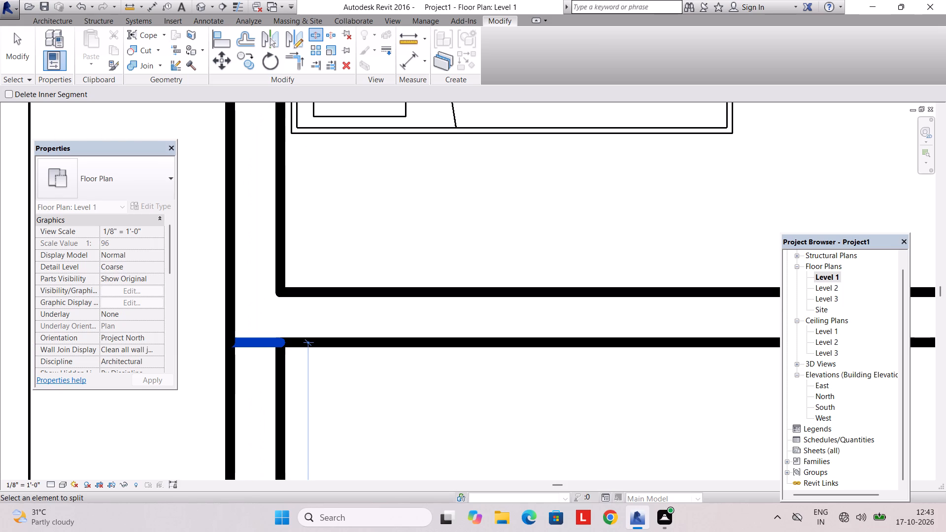
key("Escape")
key("Escape")
Delete the split-off outer side wall segment projecting beyond the middle bedroom's front wall.
left_click(289, 385)
left_click(286, 385)
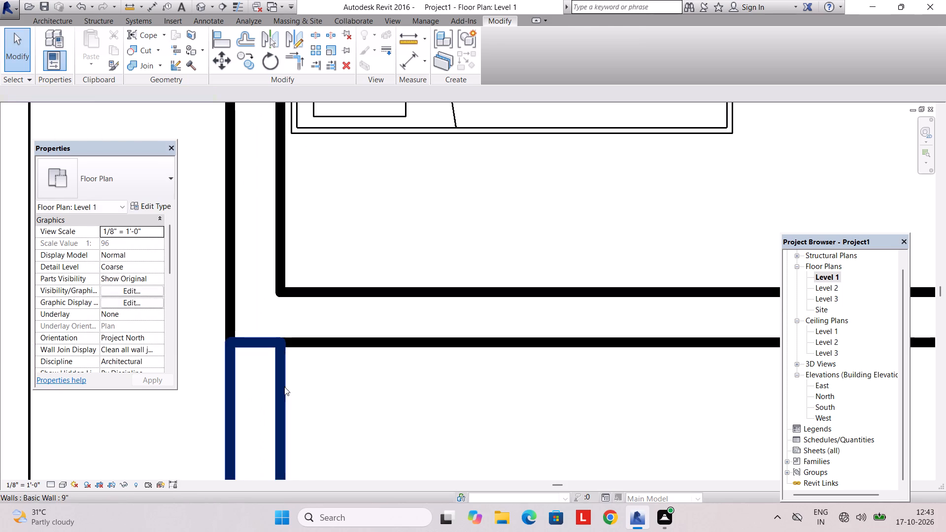
left_click(284, 387)
key("Delete")
Start placing a component and browse for a family to load in the US Imperial library's Plumbing > MEP > Fixtures folder.
scroll(286, 387, "down", 11)
middle_click_drag(318, 400, 296, 337)
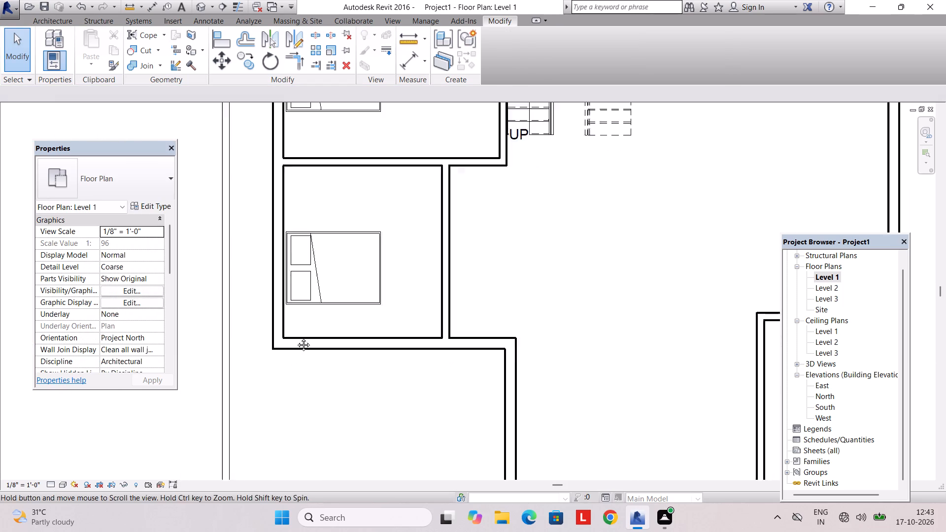
middle_click_drag(296, 337, 291, 320)
scroll(291, 321, "down", 6)
middle_click_drag(293, 322, 259, 344)
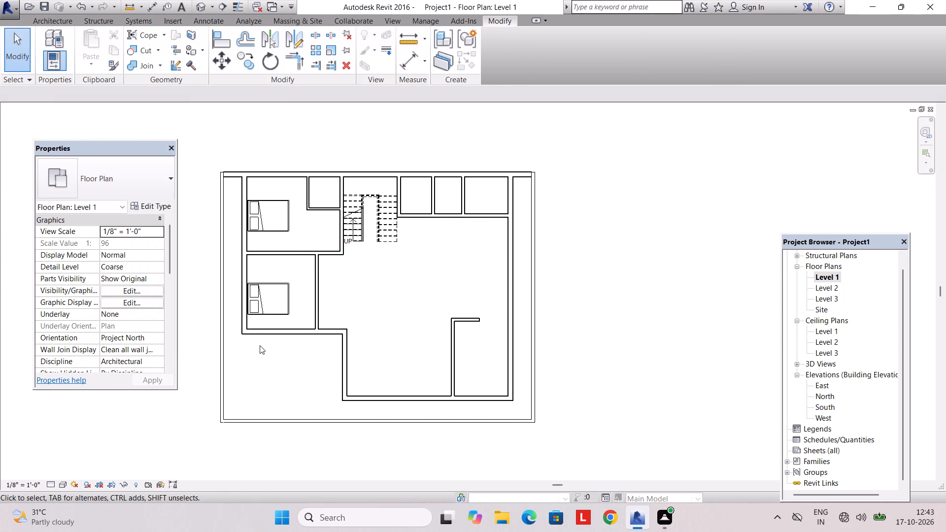
middle_click_drag(260, 349, 255, 364)
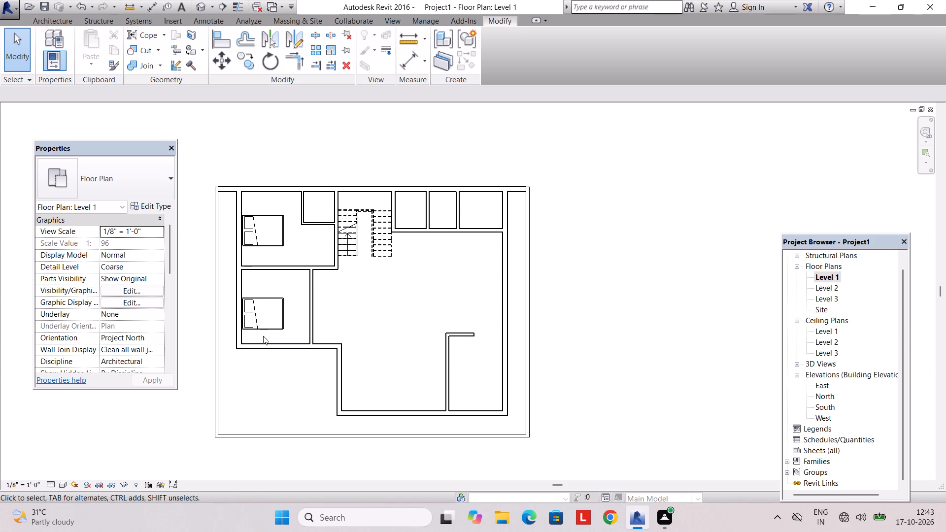
left_click(63, 21)
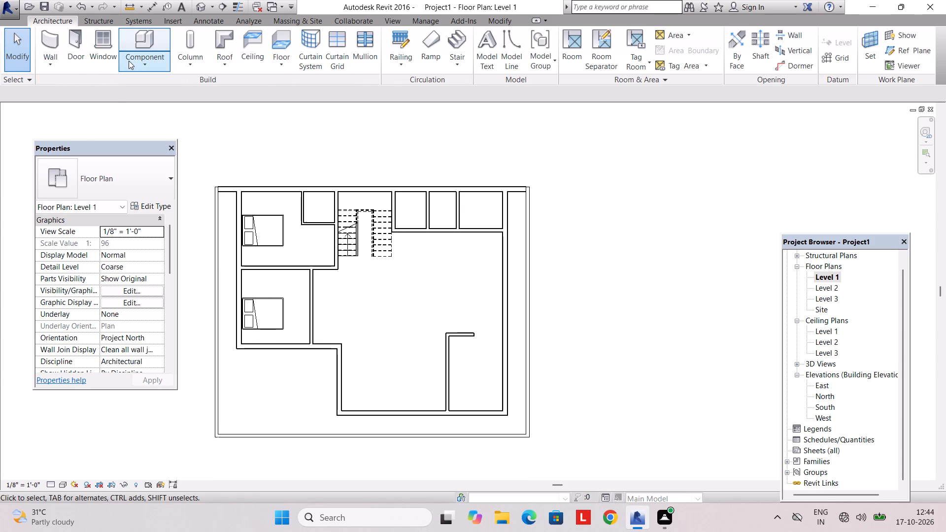
left_click(129, 61)
left_click(146, 92)
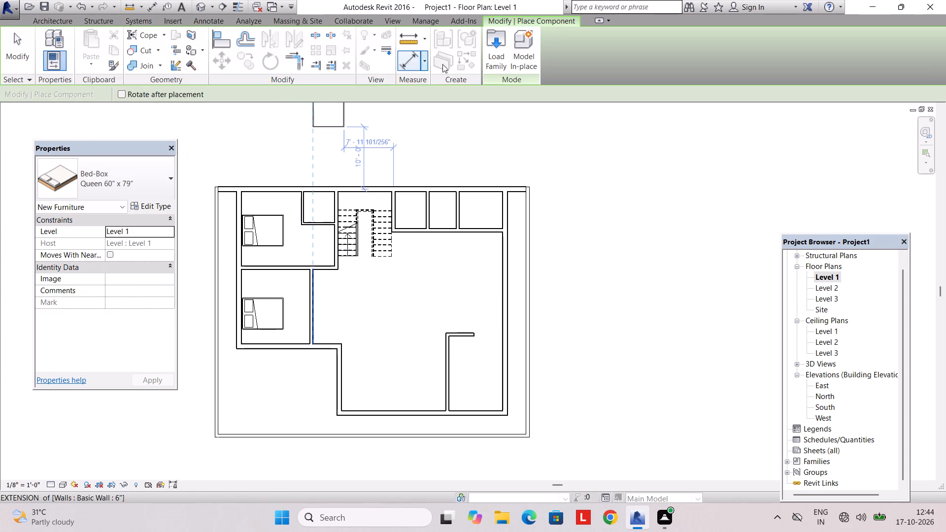
left_click(487, 61)
left_click(395, 130)
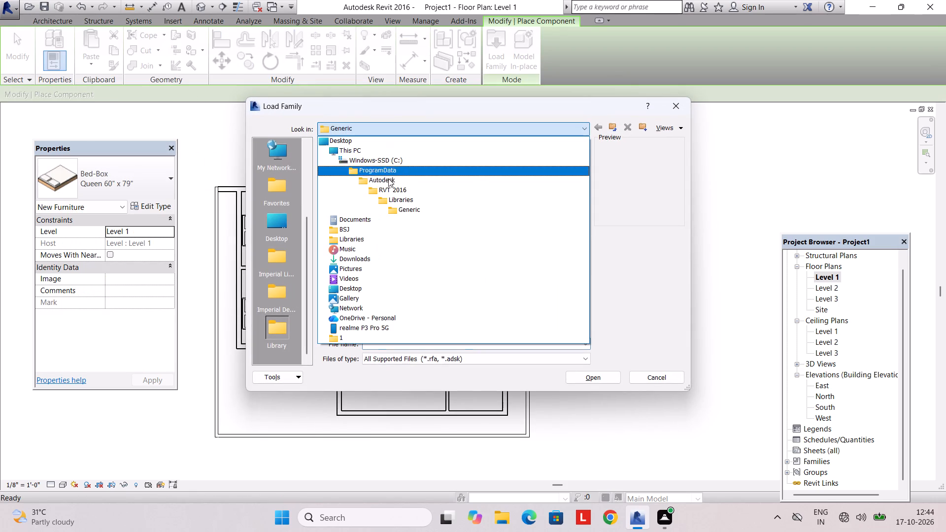
left_click(399, 200)
double_click(373, 177)
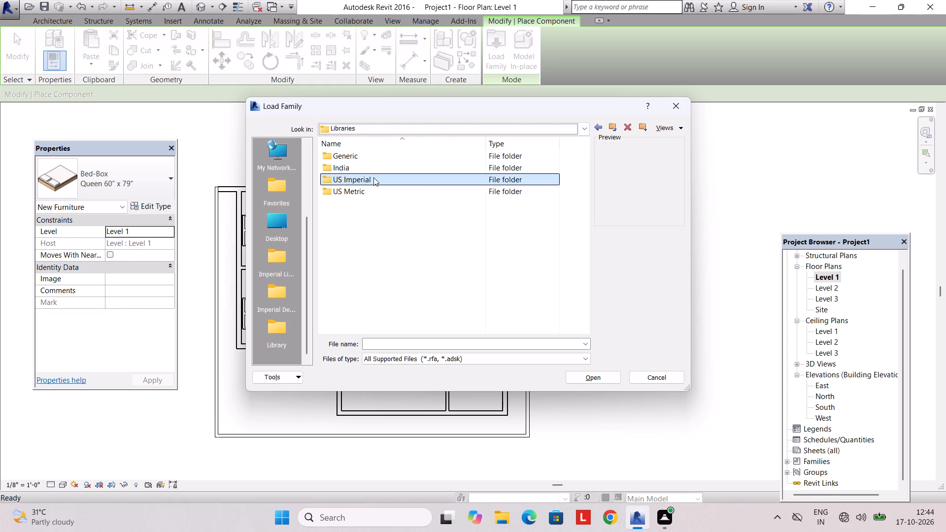
scroll(372, 256, "down", 4)
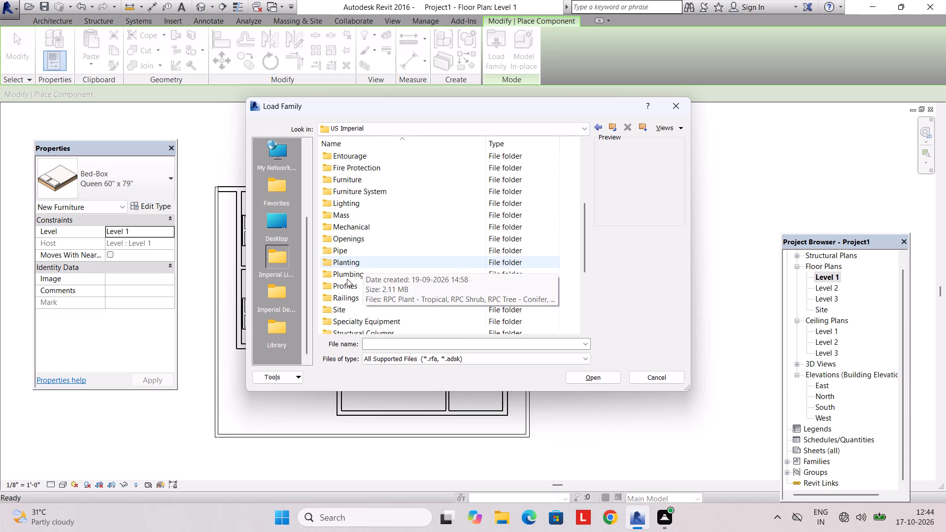
double_click(347, 272)
double_click(372, 149)
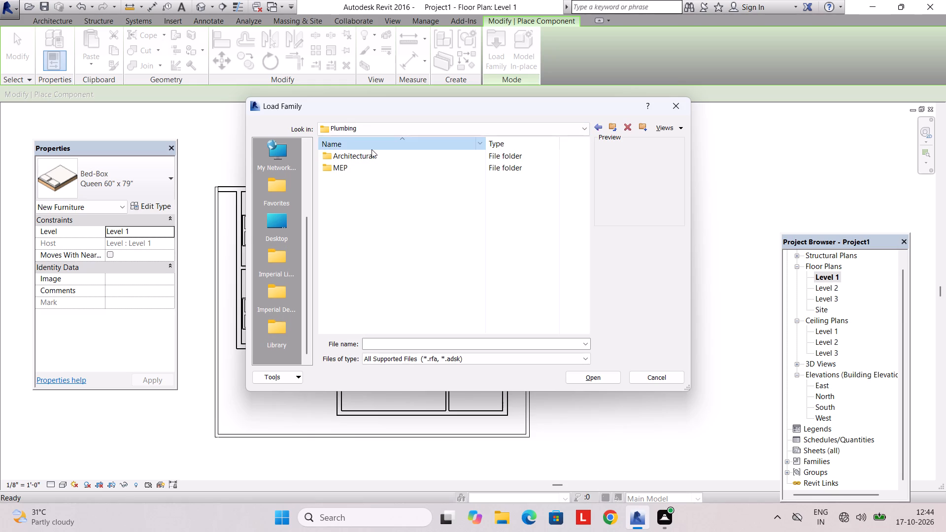
double_click(372, 152)
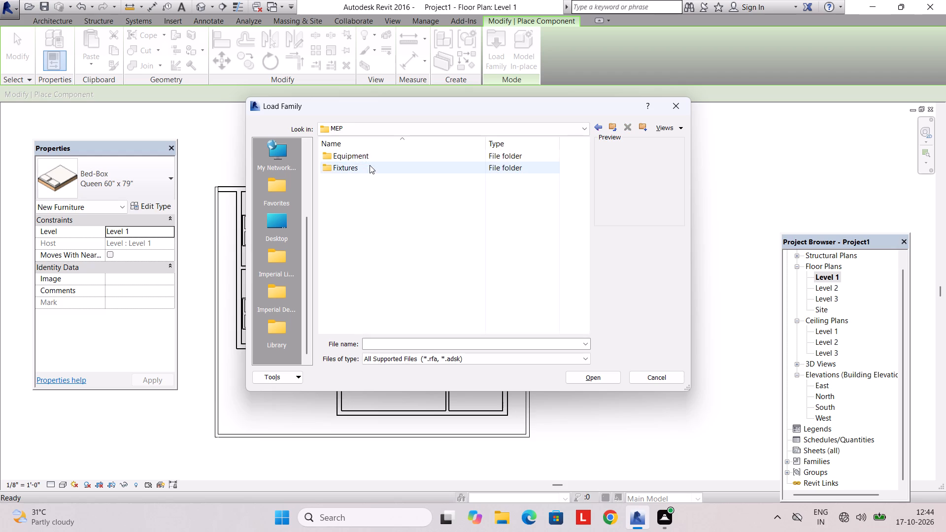
double_click(370, 165)
Examine the families in the Urinals folder, including Urinal - Stall, and return to the Fixtures folder.
double_click(360, 261)
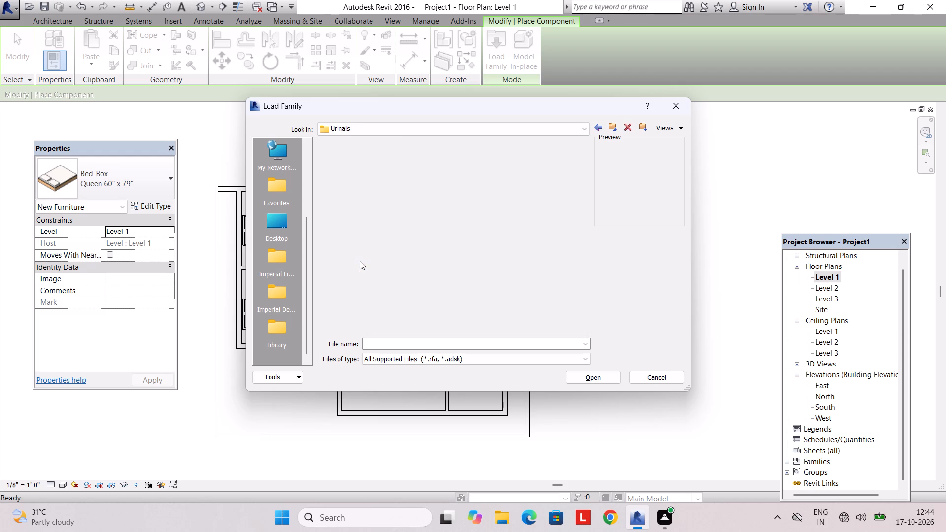
left_click(376, 184)
left_click(376, 171)
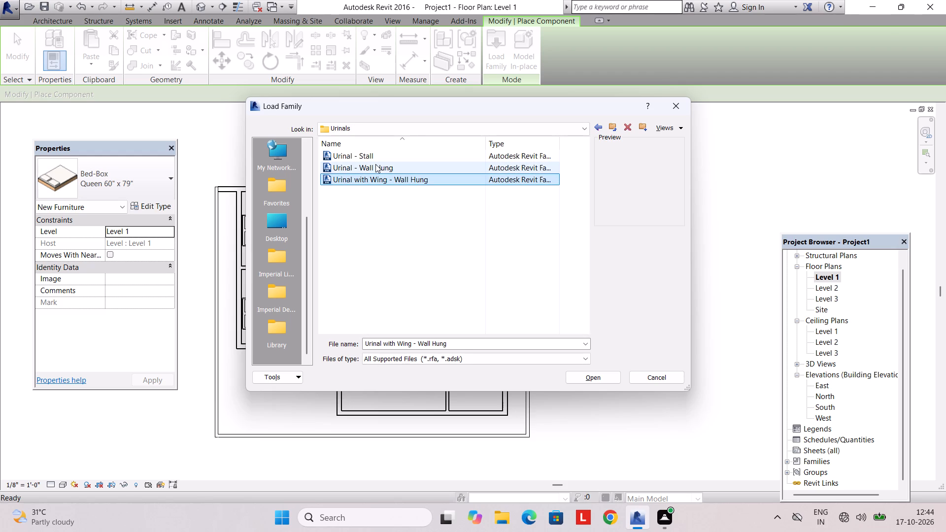
left_click(375, 162)
left_click(376, 159)
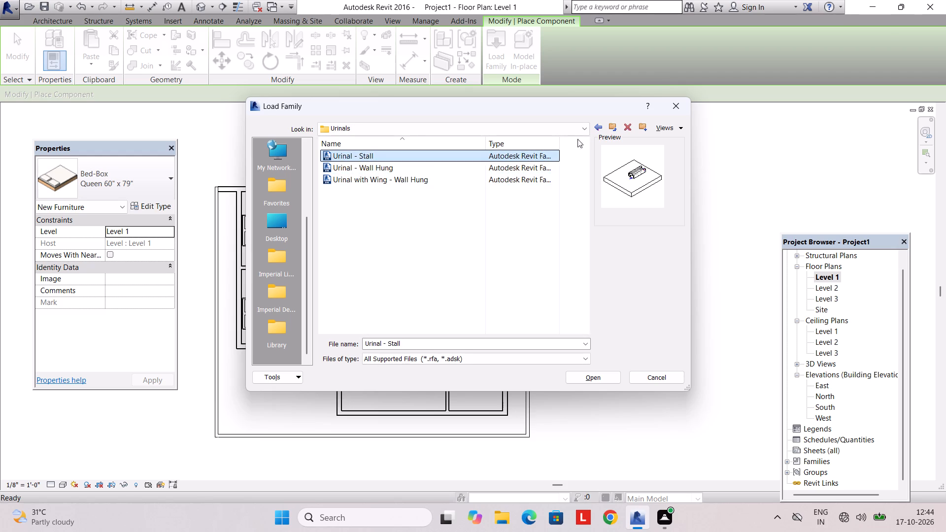
left_click(597, 126)
Load the Bidet family from the Water Closets folder and leave component placement without placing it.
double_click(365, 273)
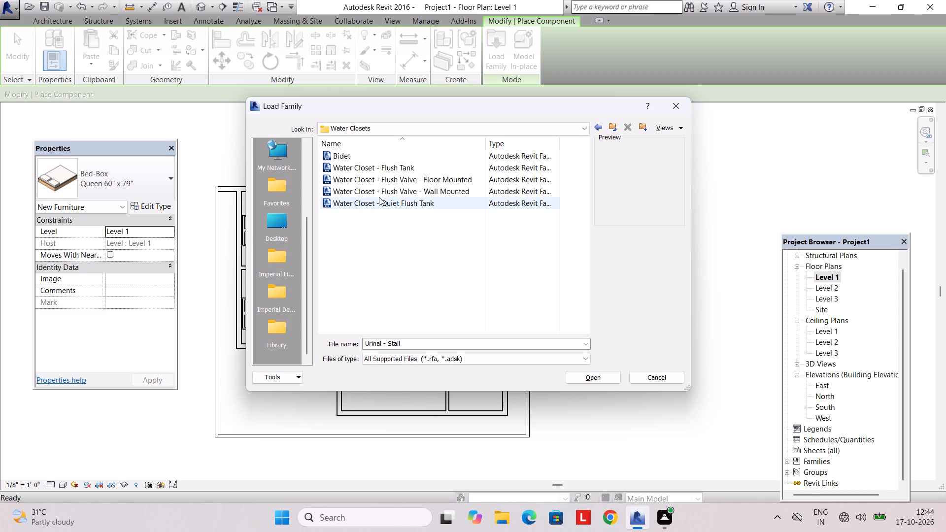
left_click(377, 207)
left_click(380, 192)
left_click(381, 174)
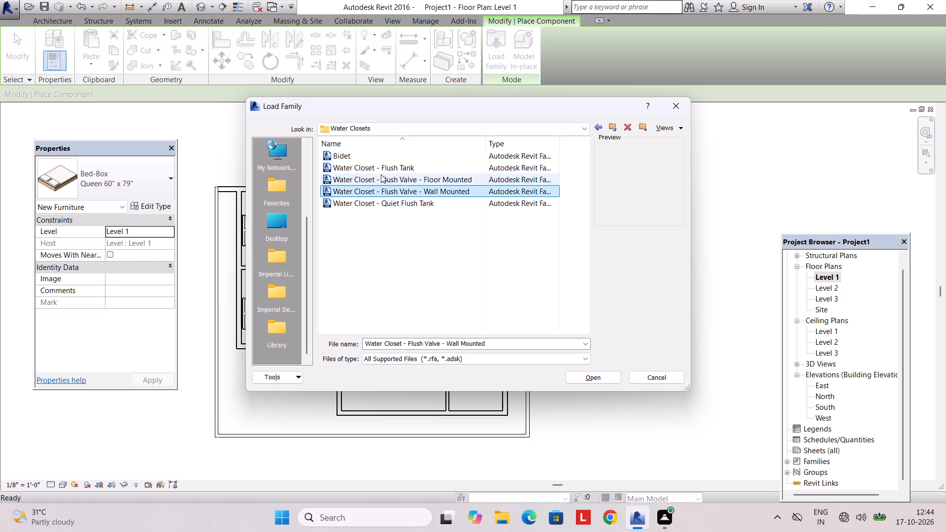
left_click(382, 169)
double_click(382, 158)
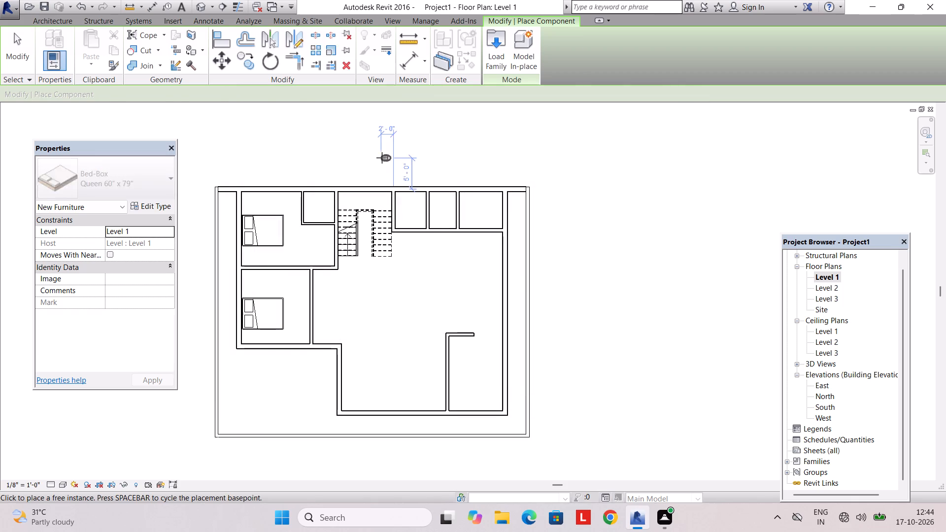
key("Escape")
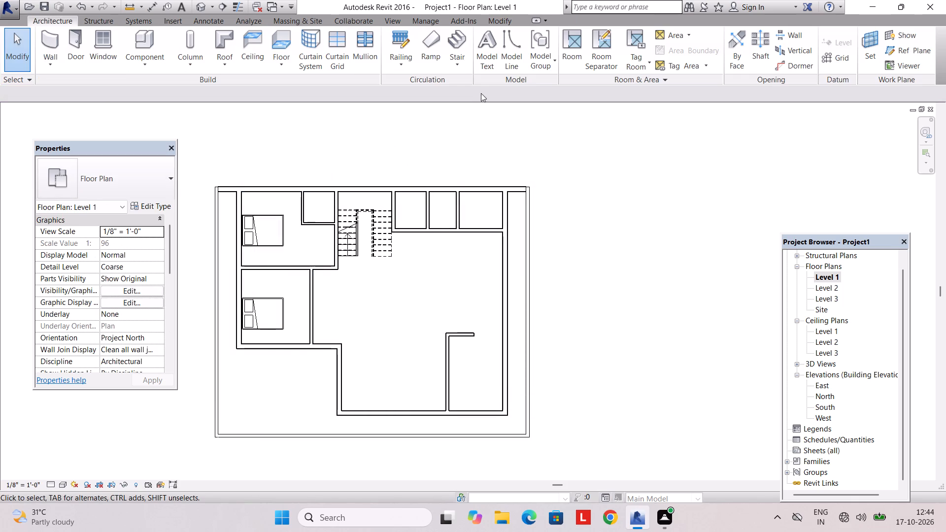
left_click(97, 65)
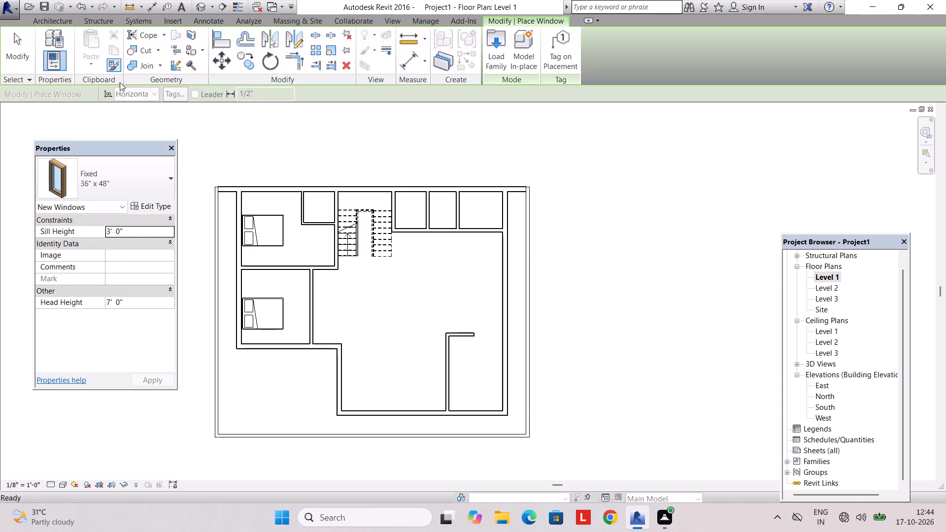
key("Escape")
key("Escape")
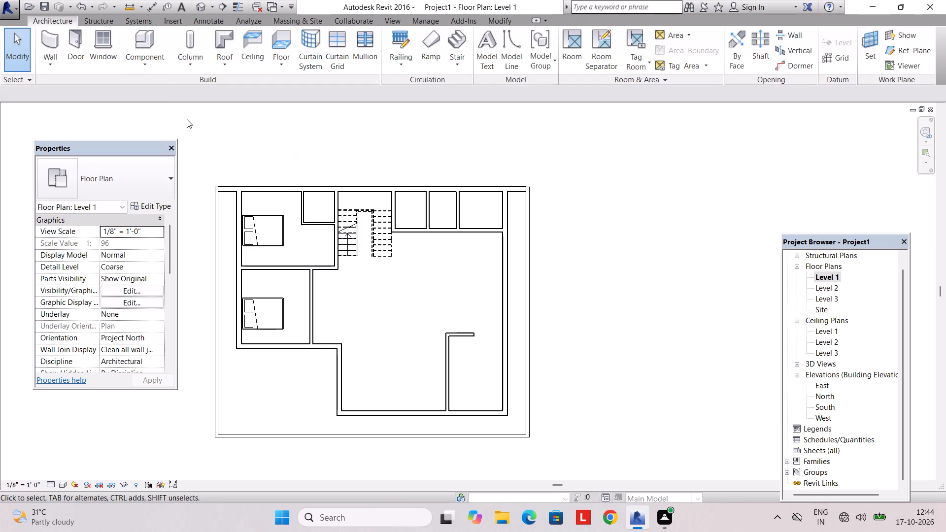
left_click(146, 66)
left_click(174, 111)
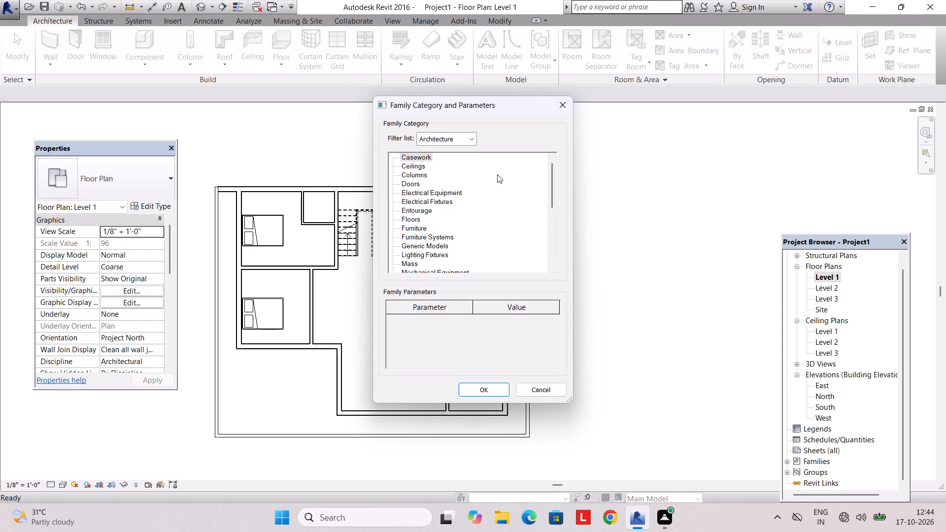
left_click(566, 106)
Start placing a component and browse for a family to load in the US Imperial library's Plumbing > Architectural > Fixtures folder.
left_click(149, 59)
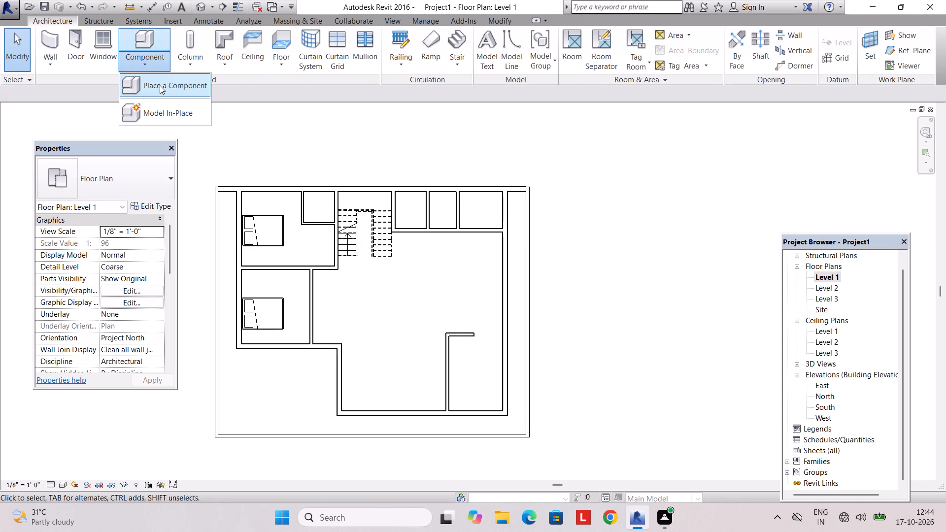
left_click(160, 85)
left_click(504, 55)
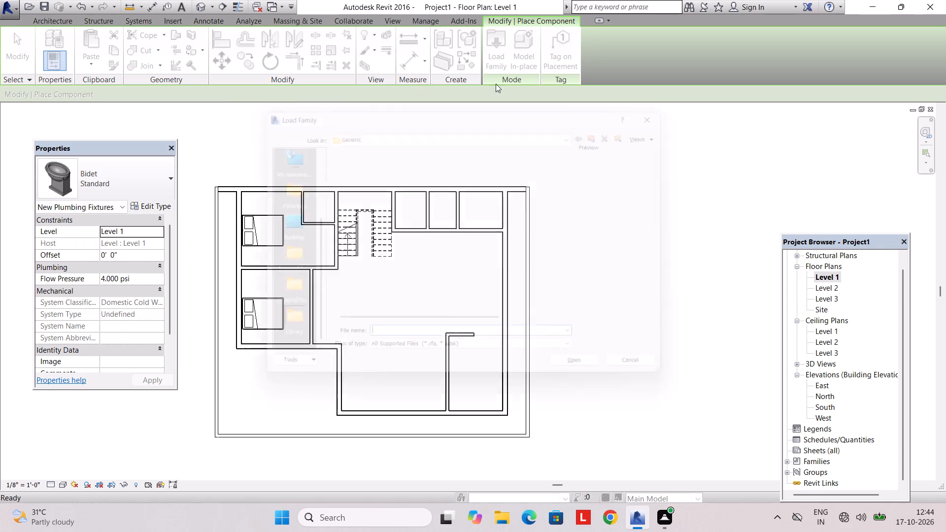
left_click(403, 126)
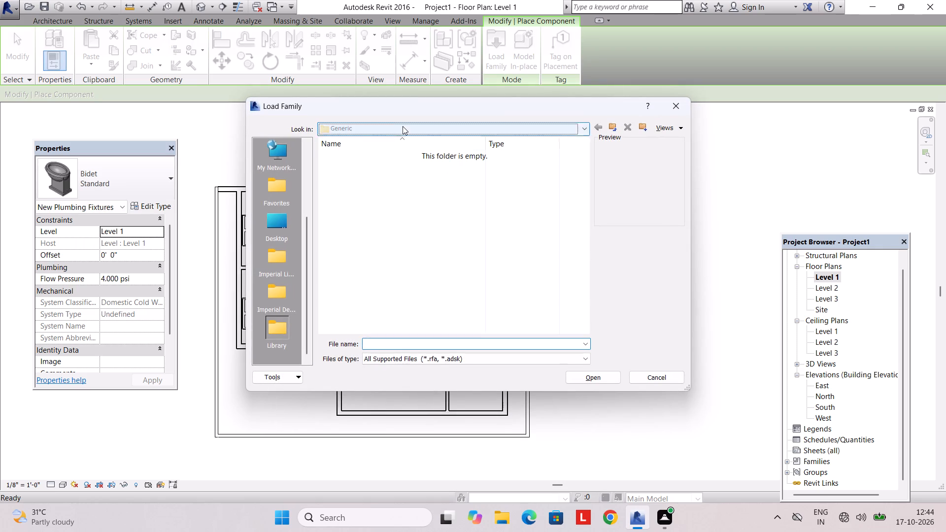
left_click(398, 197)
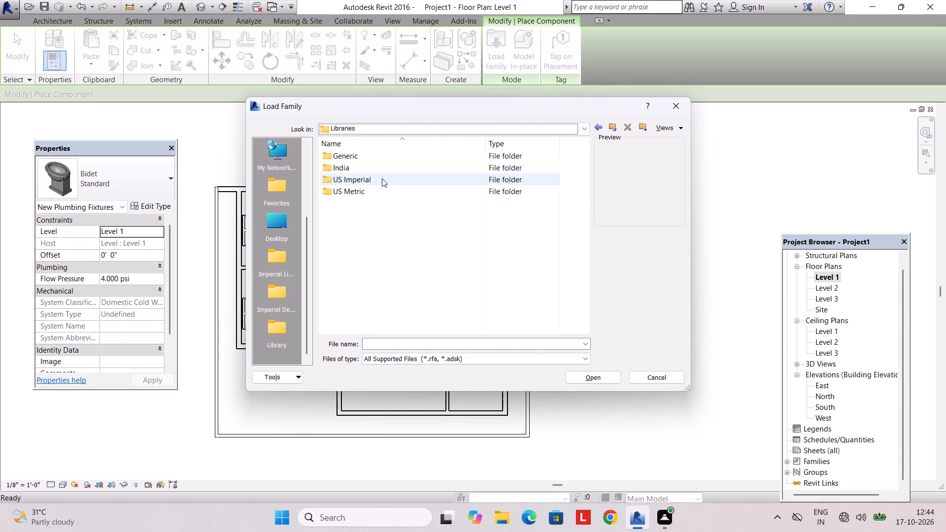
double_click(382, 178)
scroll(384, 270, "down", 5)
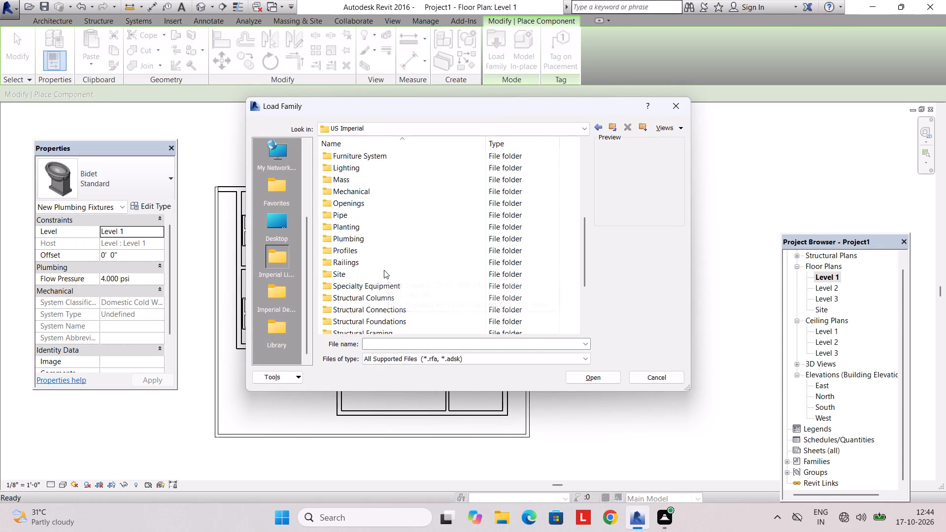
double_click(352, 236)
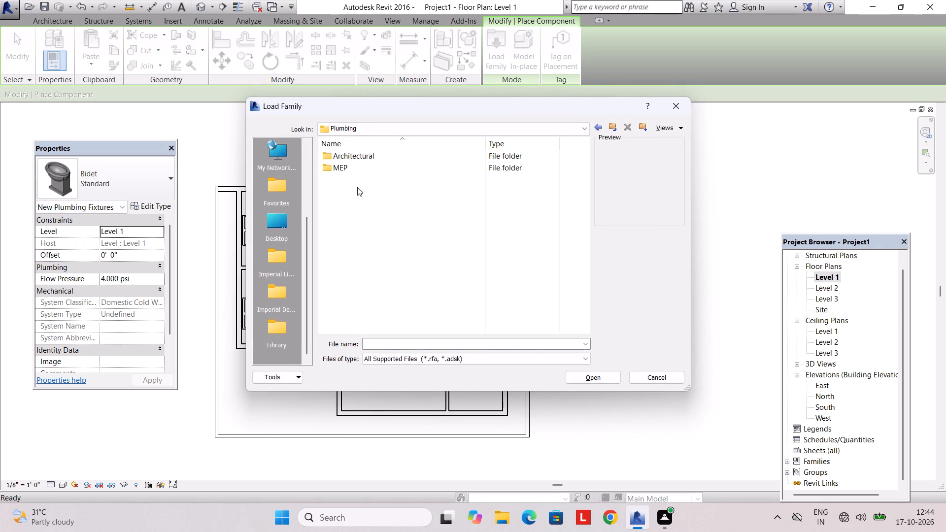
double_click(367, 156)
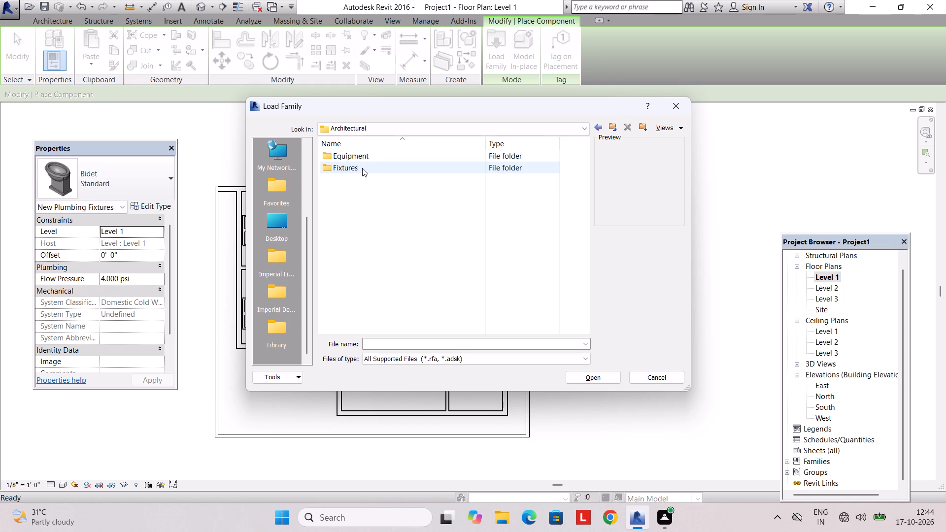
double_click(366, 158)
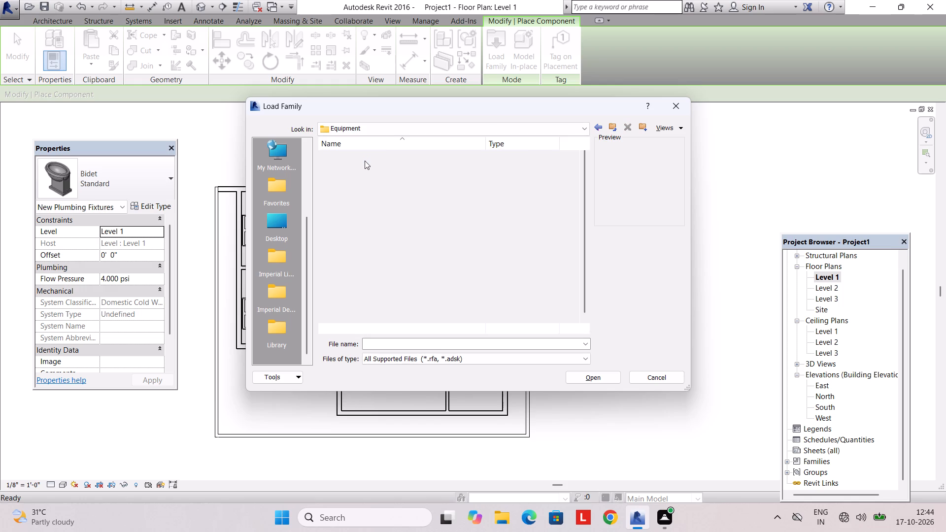
left_click(599, 127)
double_click(342, 164)
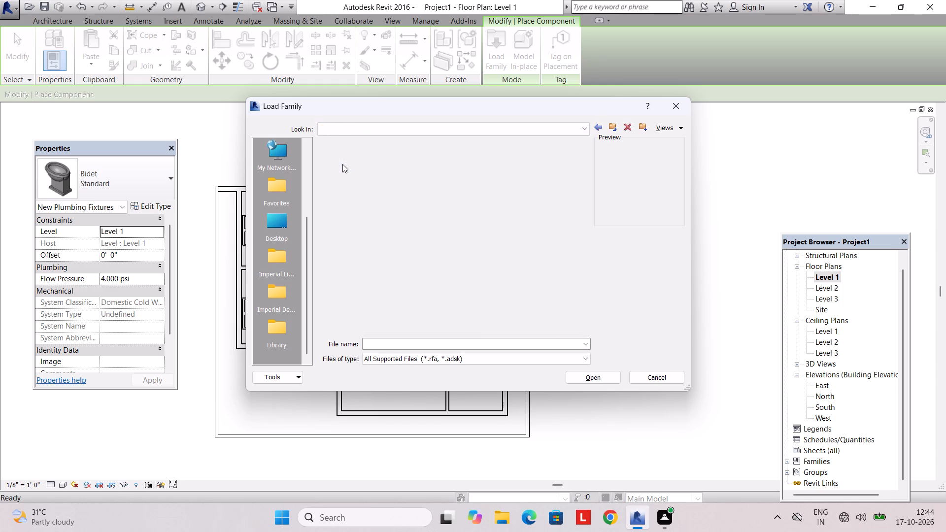
Examine the Urinals folder, including Urinal-Wall-3D, and the Drains folder, and return to the Fixtures folder.
double_click(358, 214)
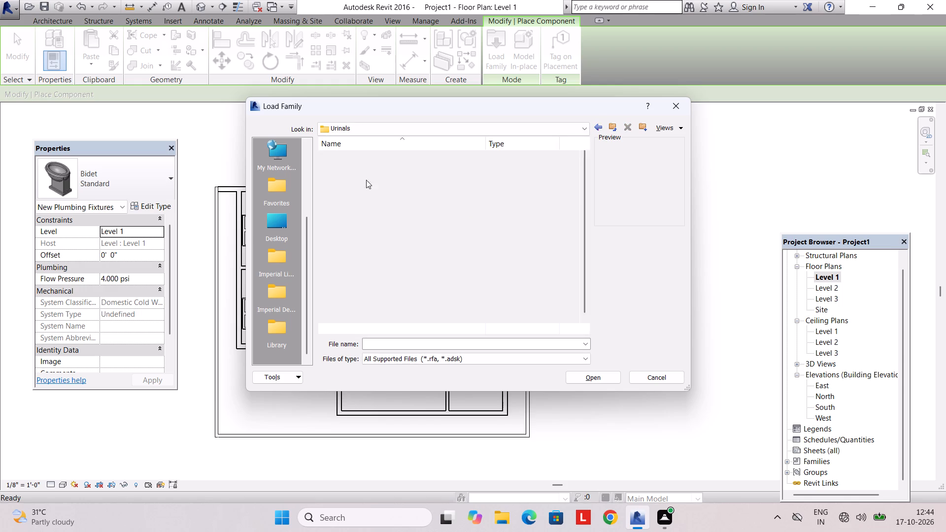
left_click(372, 157)
left_click(374, 164)
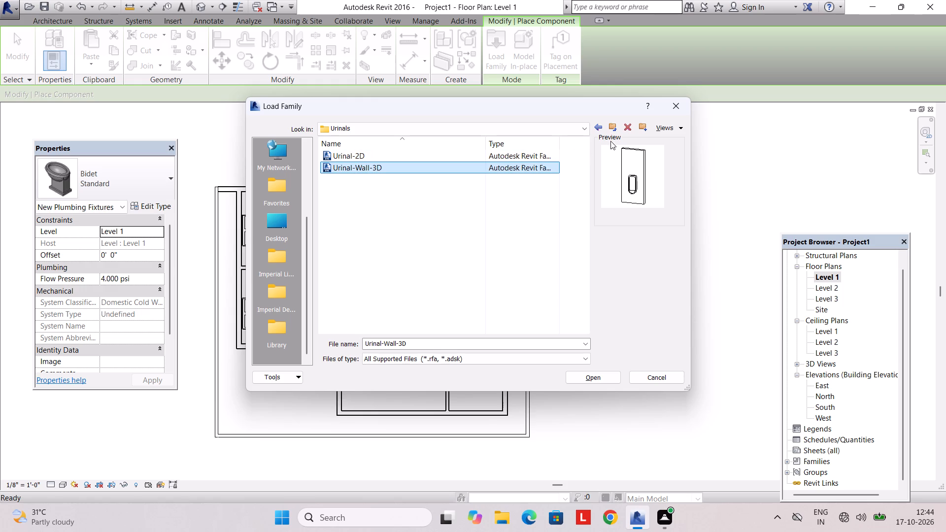
left_click(594, 128)
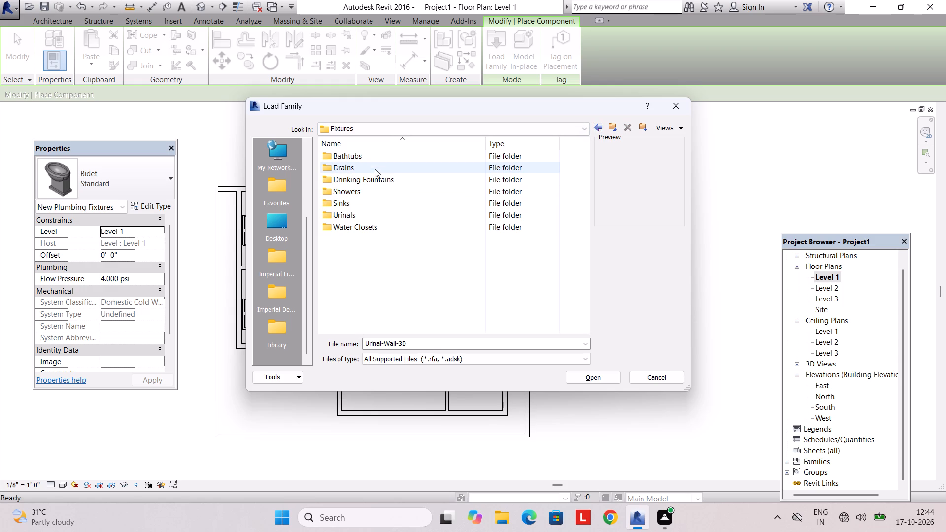
double_click(372, 171)
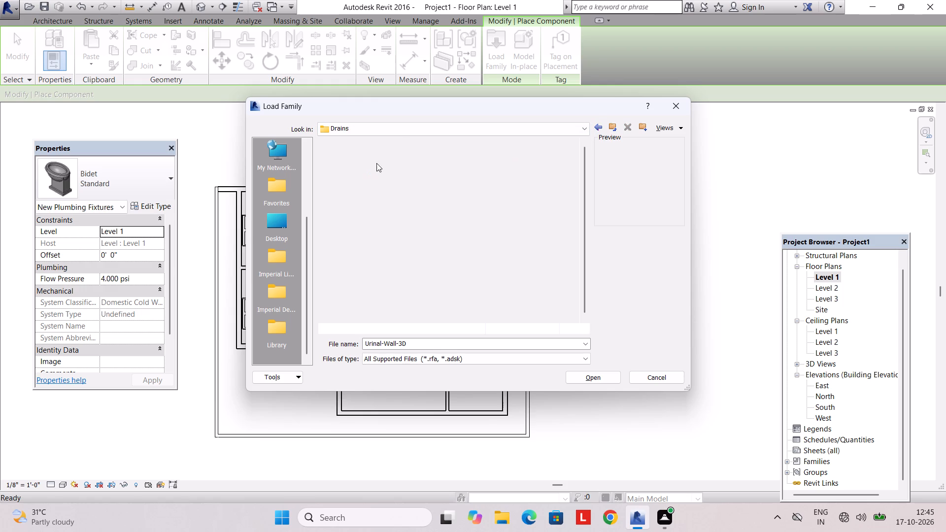
left_click(599, 127)
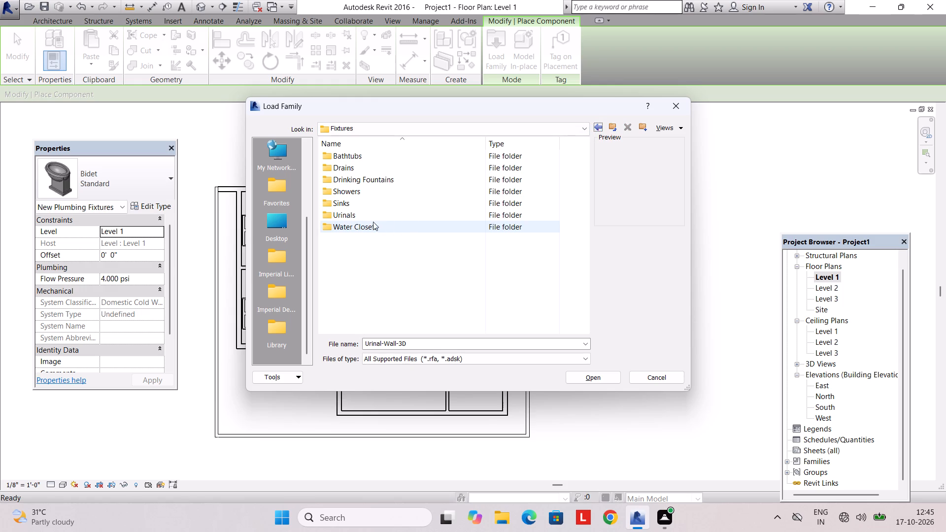
Load the Toilet-Commercial-Wall-2D family from the Water Closets folder.
left_click(361, 220)
double_click(361, 226)
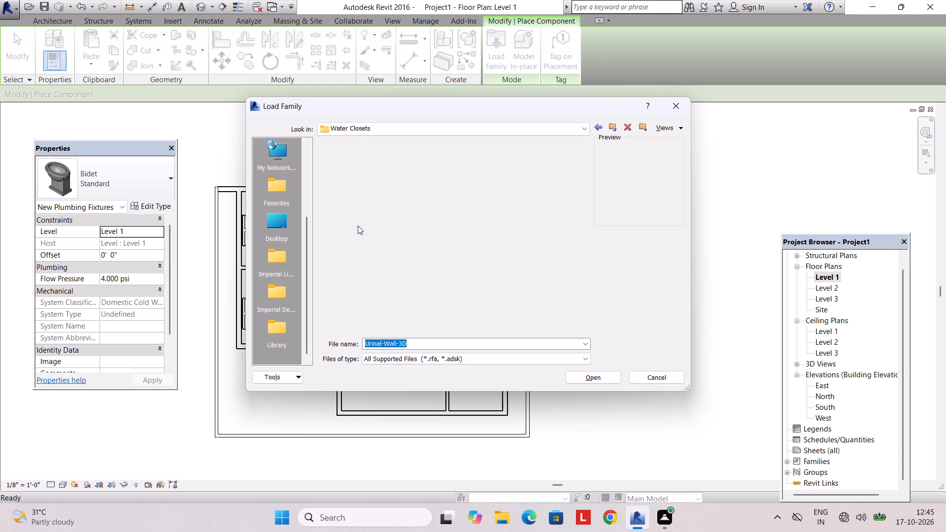
left_click(376, 161)
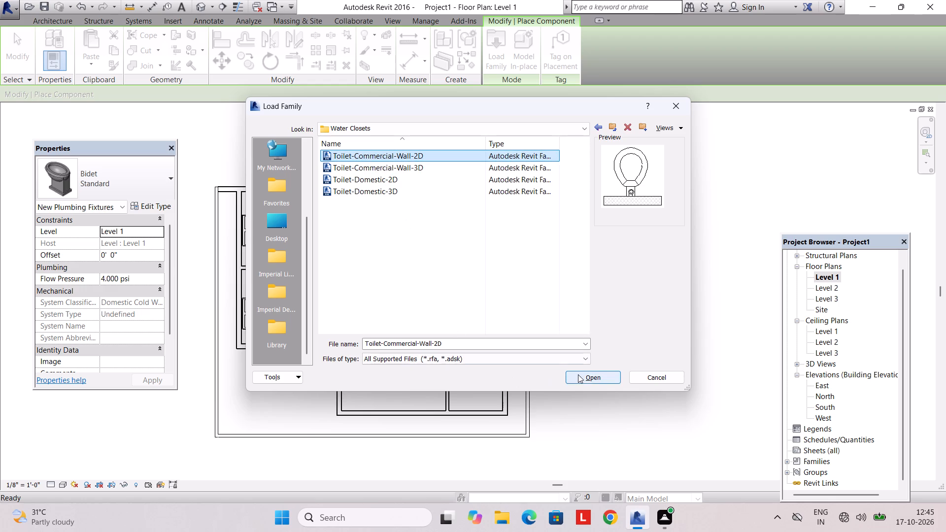
left_click(587, 374)
Place a 15" Seat Height toilet in the upper bedroom's bathroom, on the wall shared with the staircase.
scroll(308, 199, "up", 3)
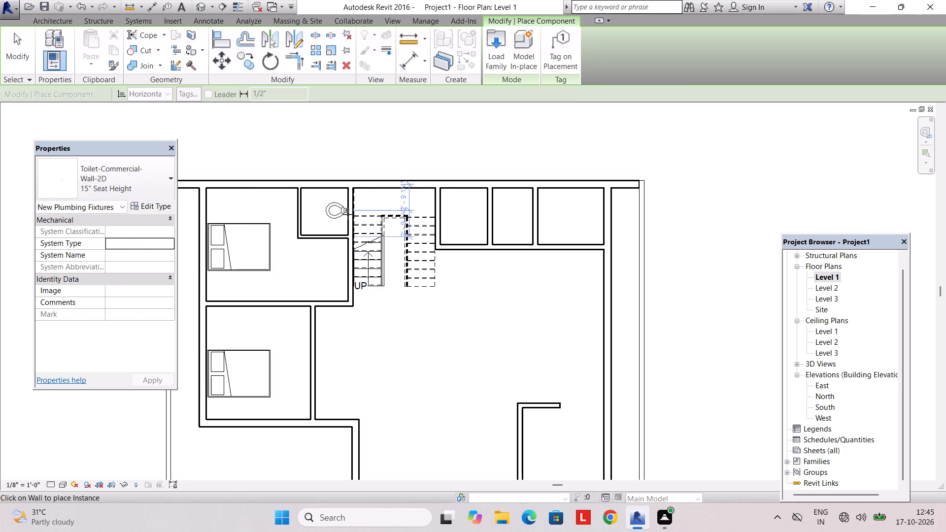
scroll(348, 216, "up", 3)
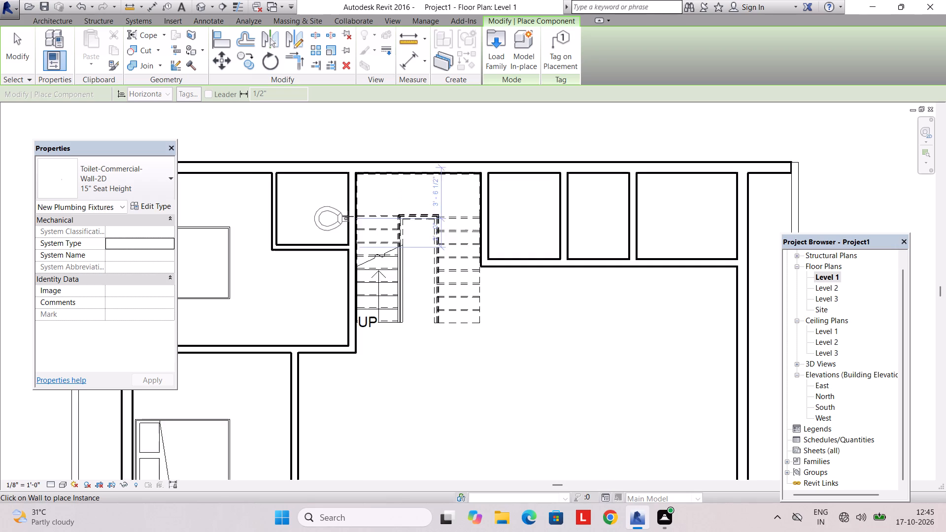
scroll(348, 216, "up", 3)
left_click(349, 211)
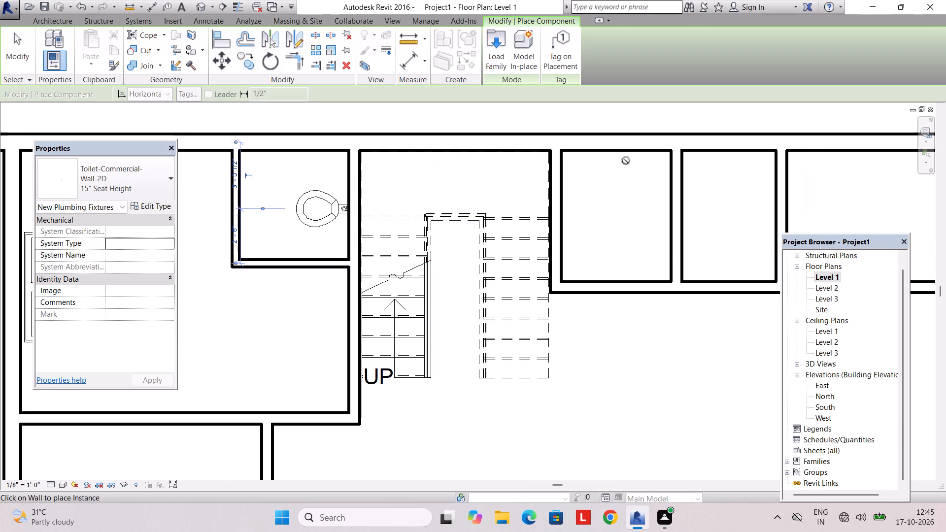
Place a second toilet on the east wall of the northeast corner room, 3' - 3 3/4" from each adjoining wall, and end placement.
middle_click_drag(703, 233, 399, 309)
scroll(565, 259, "down", 1)
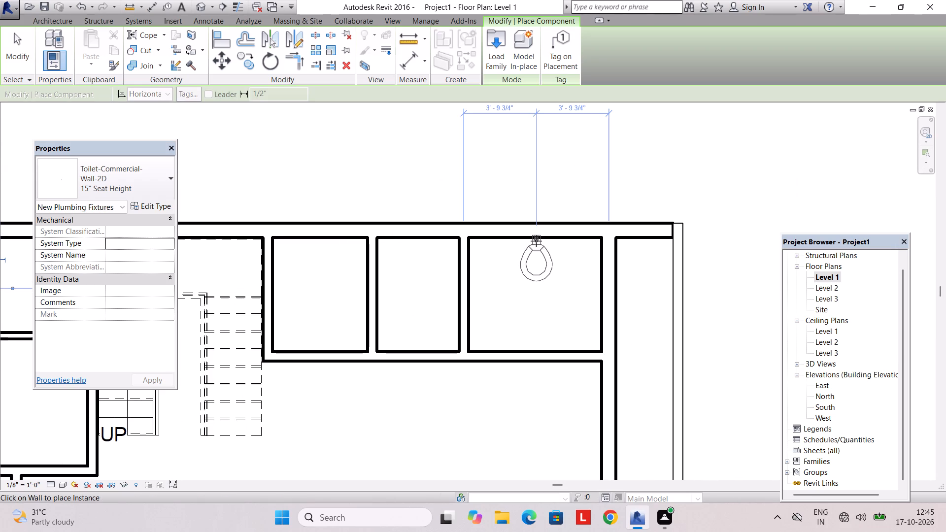
left_click(606, 296)
scroll(502, 314, "down", 7)
middle_click_drag(487, 354, 463, 298)
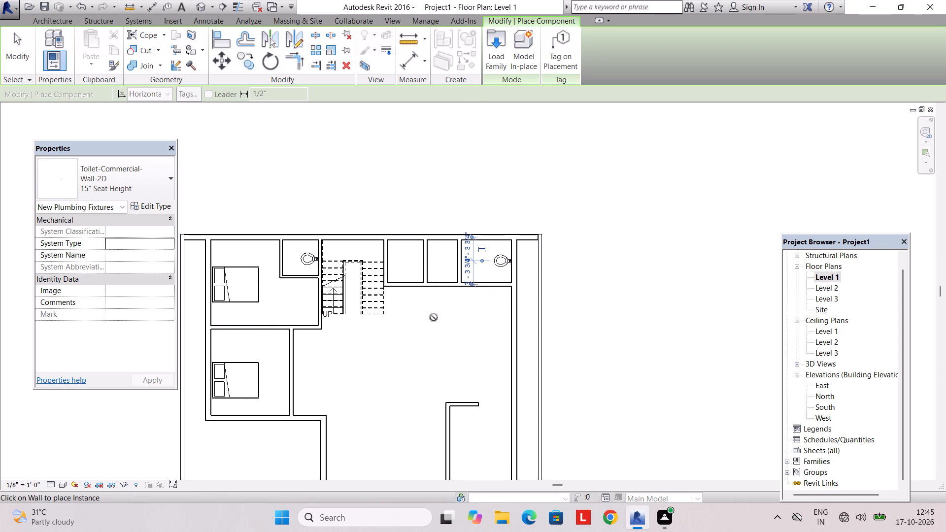
scroll(434, 317, "down", 3)
middle_click_drag(432, 297, 429, 284)
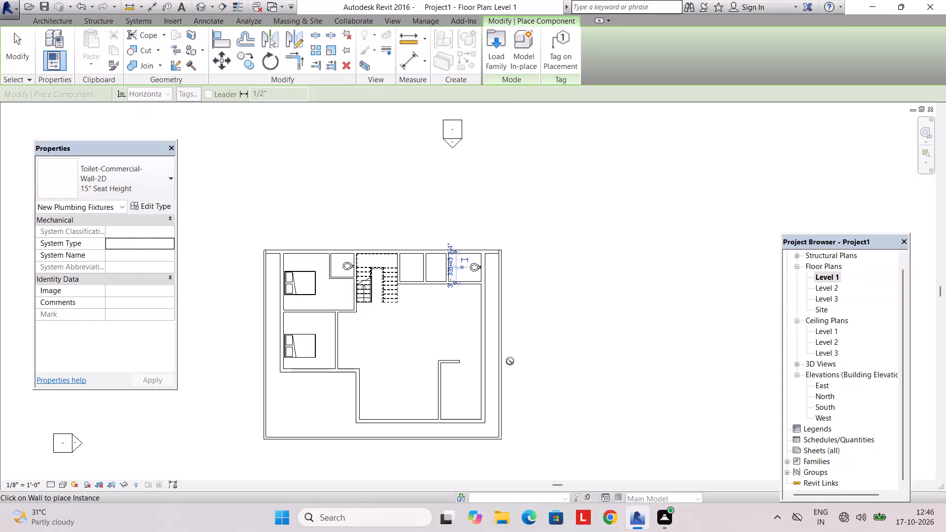
key("Escape")
key("Escape")
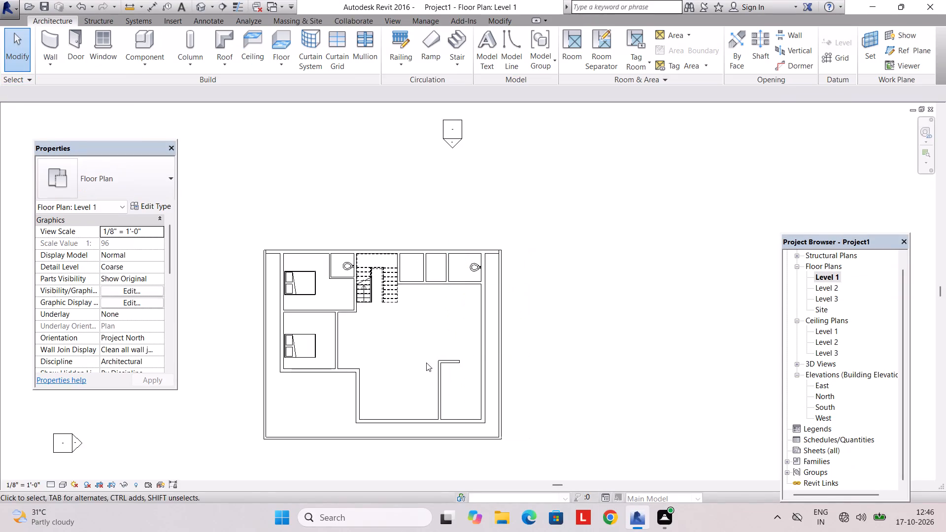
Start placing a component and browse past Furniture to the US Imperial library's Specialty Equipment > Domestic folder.
left_click(152, 53)
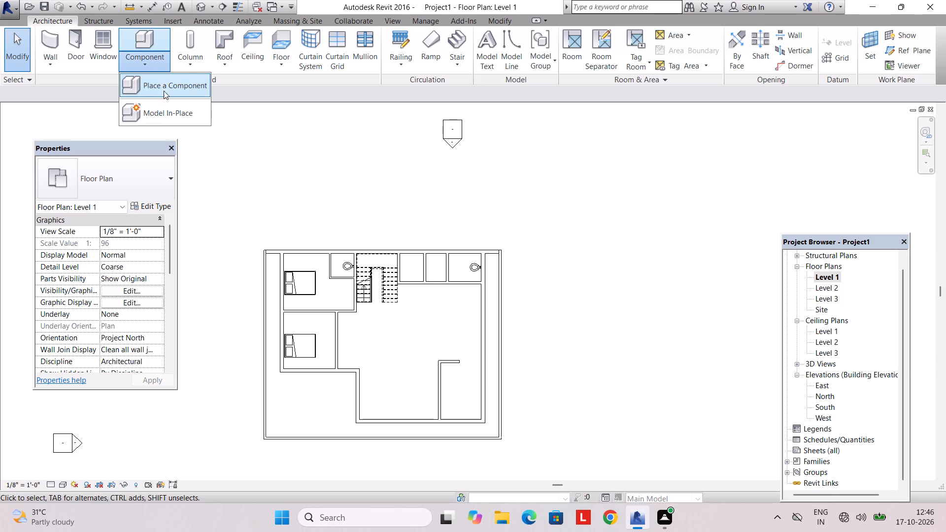
left_click(164, 89)
left_click(497, 67)
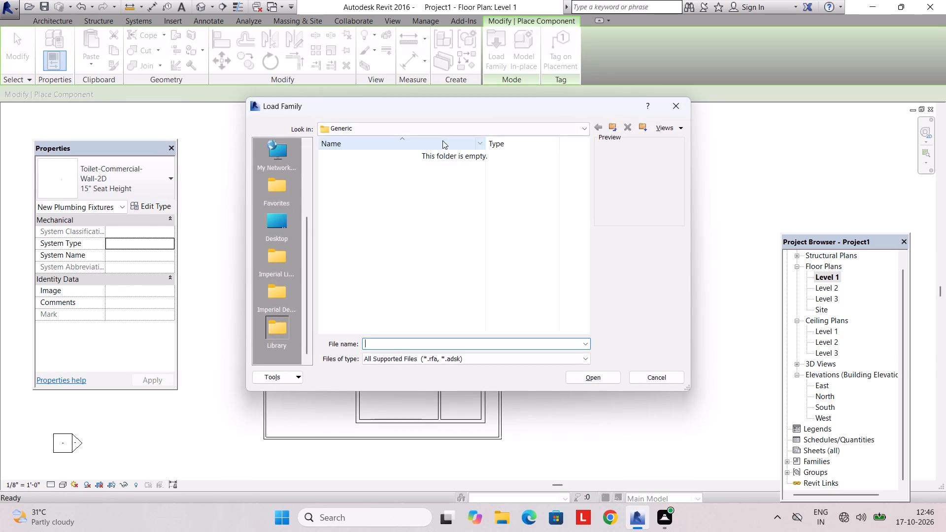
left_click(441, 133)
left_click(421, 201)
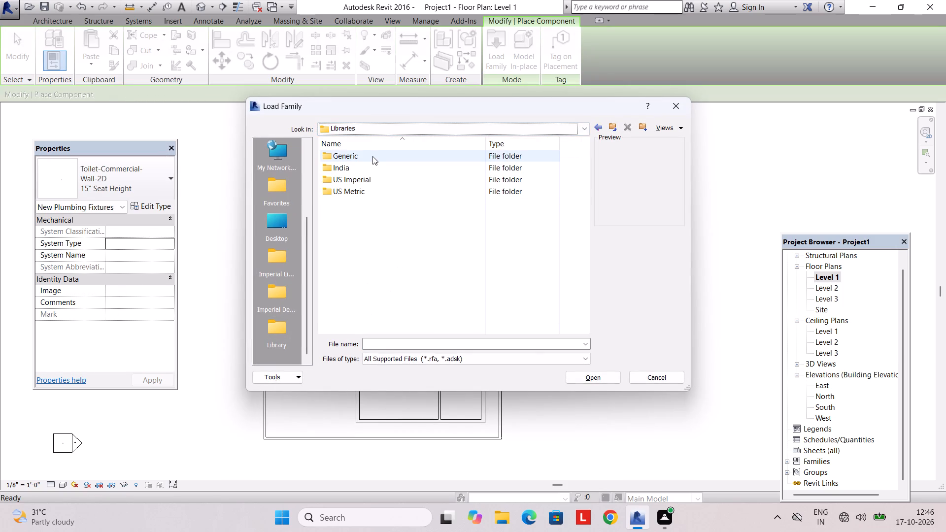
double_click(372, 181)
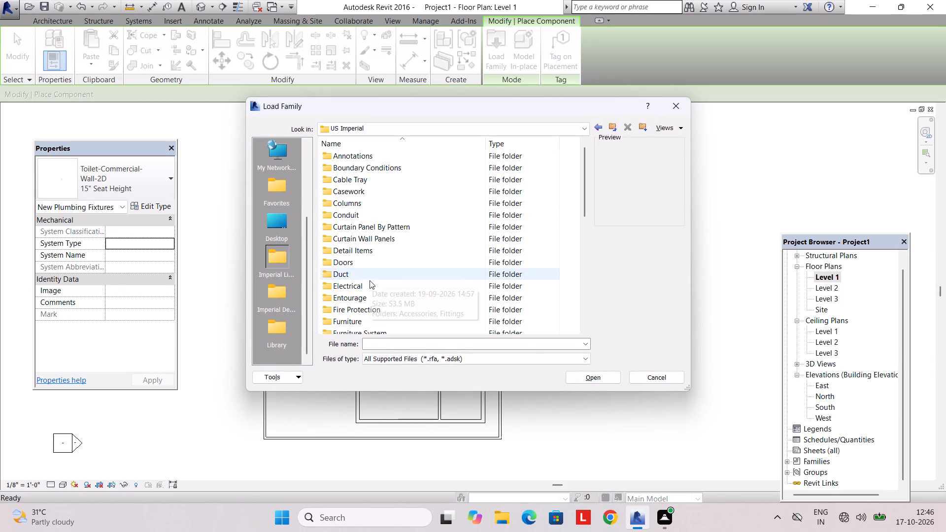
scroll(370, 288, "down", 1)
double_click(365, 287)
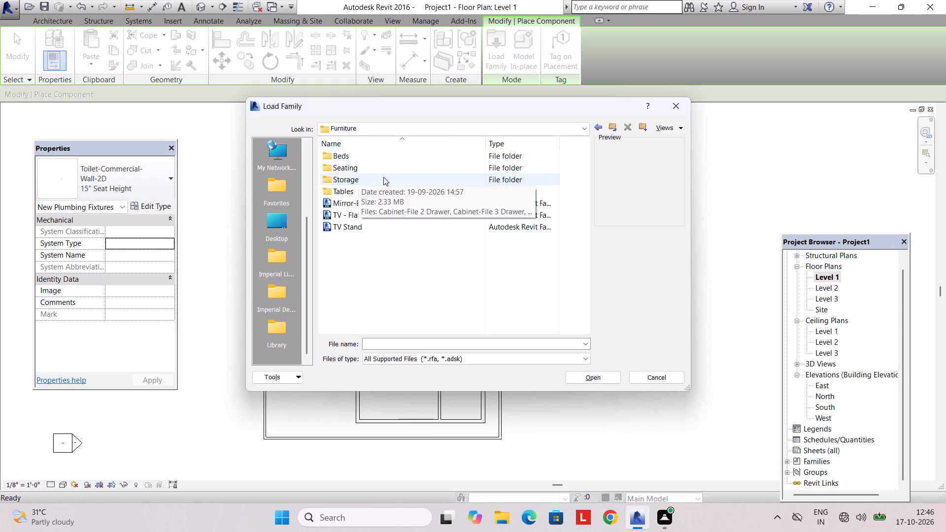
left_click(603, 129)
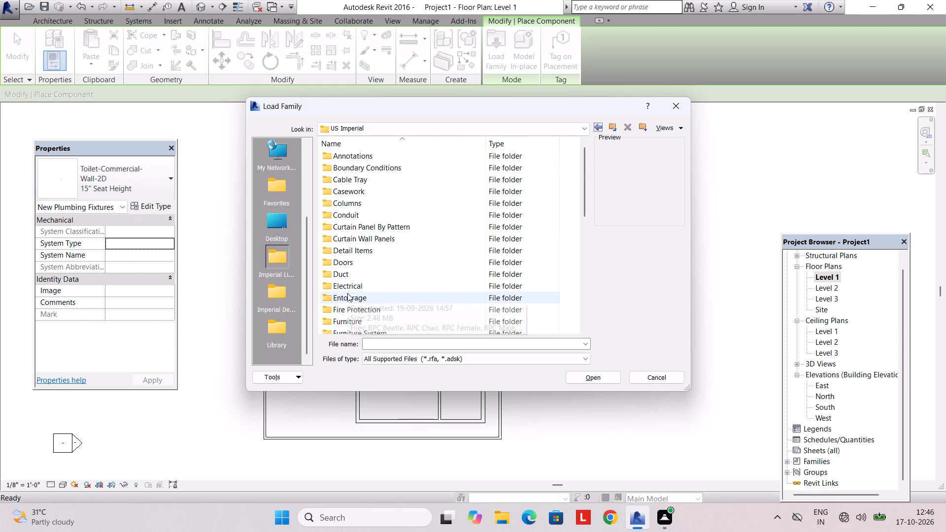
scroll(361, 315, "down", 4)
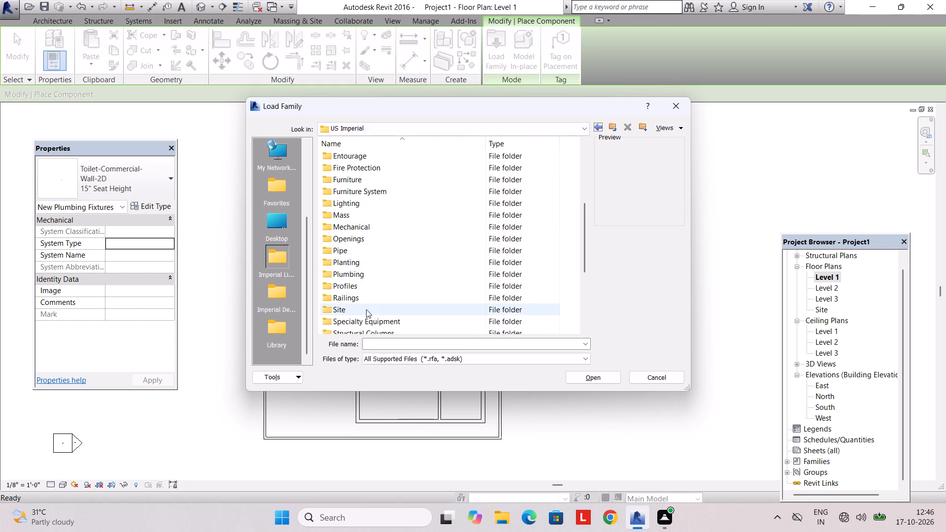
double_click(366, 317)
double_click(374, 169)
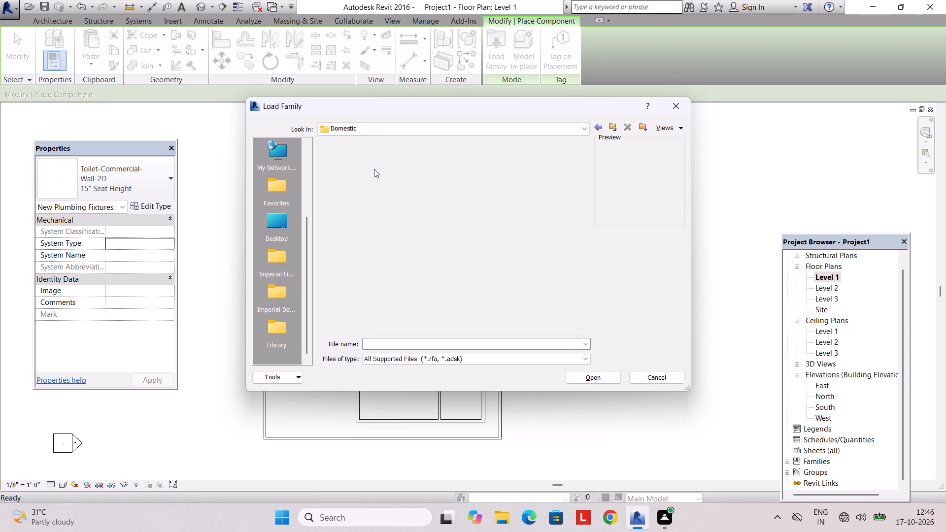
Load the Kitchenette - Medium family from the Domestic folder.
left_click(378, 173)
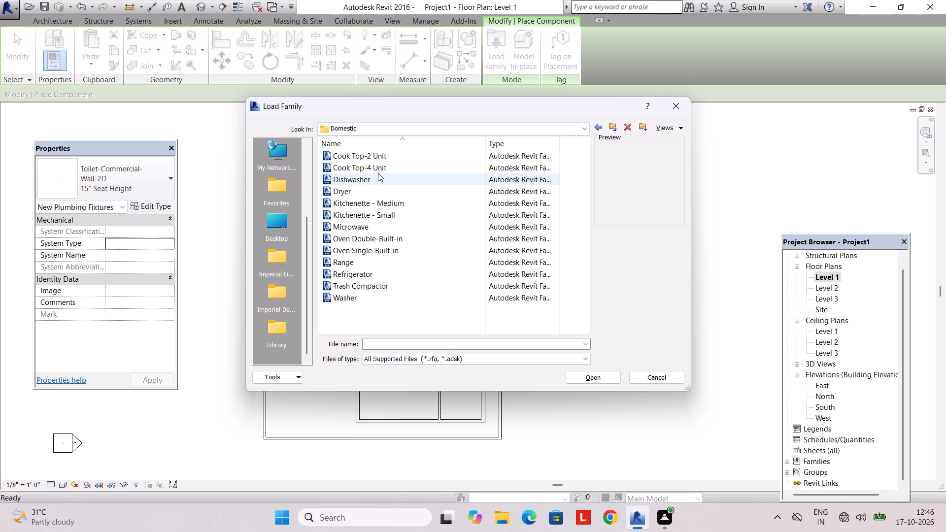
left_click(384, 157)
left_click(387, 148)
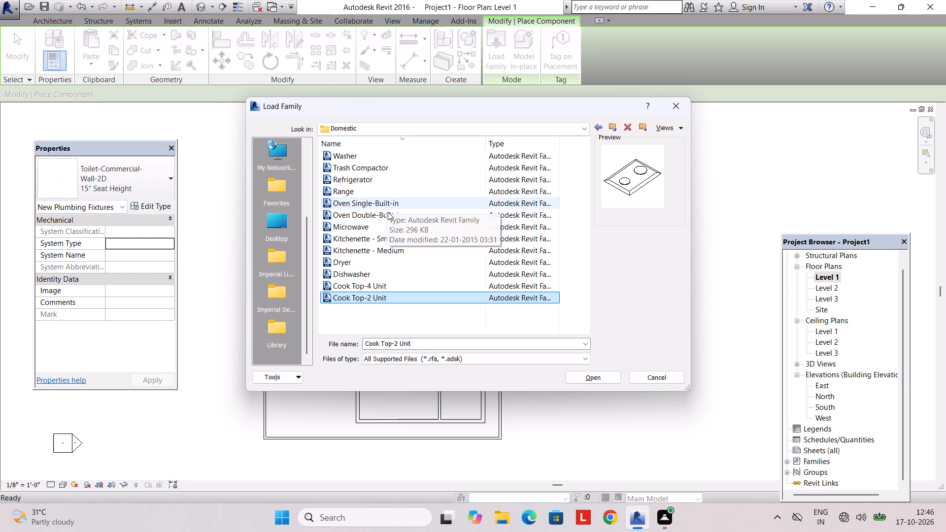
left_click(376, 244)
left_click(377, 241)
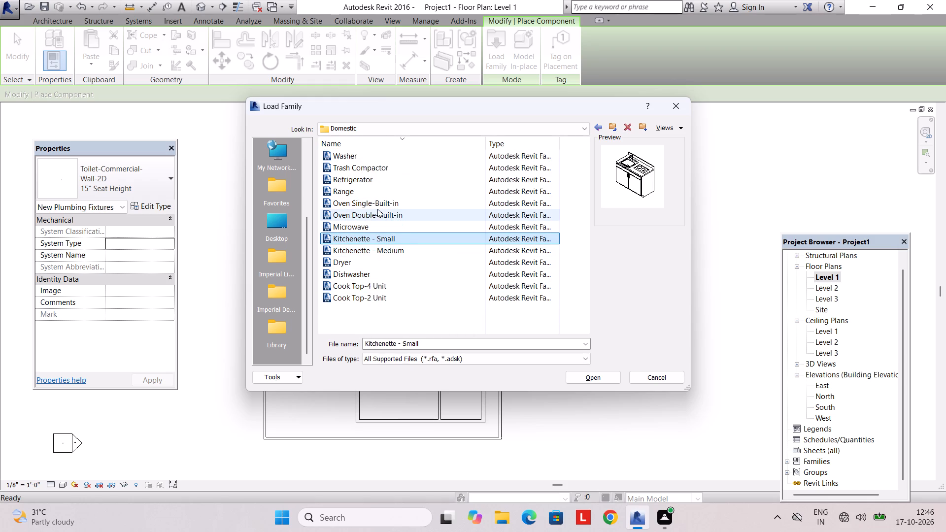
left_click(381, 251)
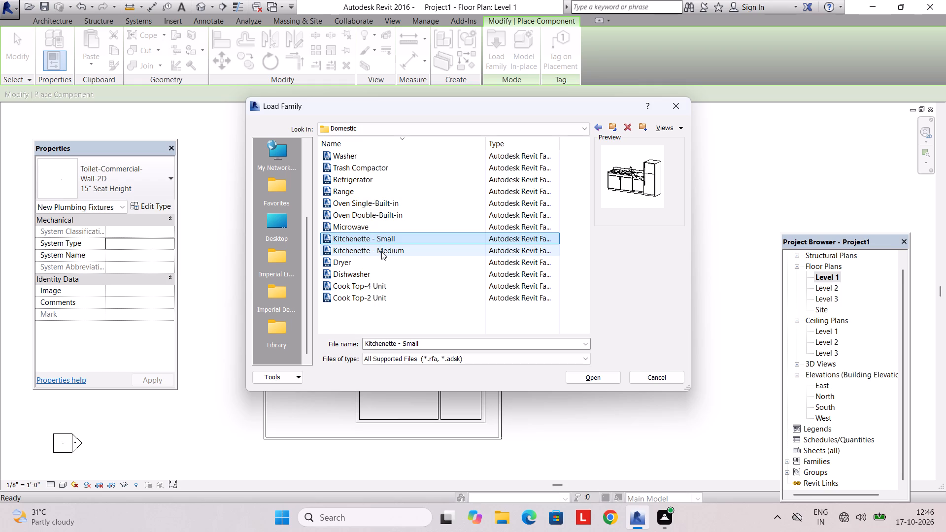
double_click(381, 251)
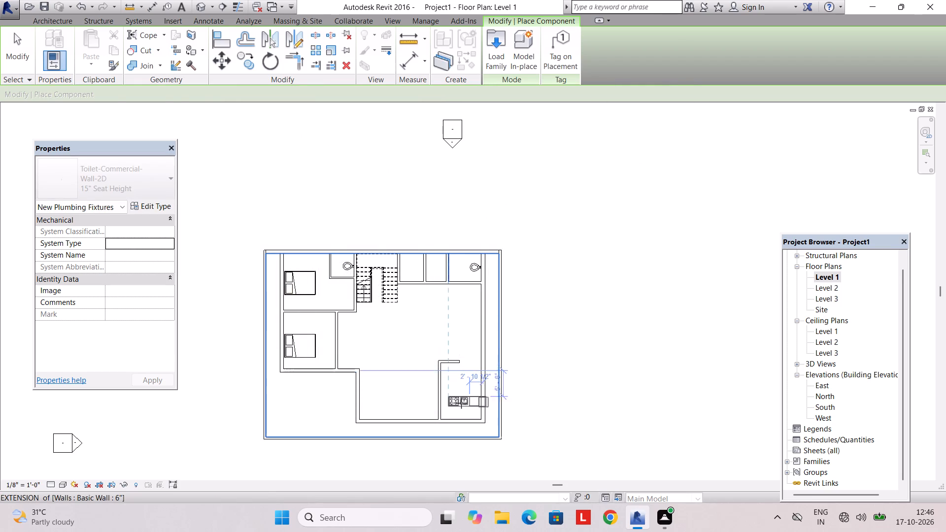
Place the kitchenette rotated lengthwise along the inner face of the southeast kitchen's west wall, cooktop at the south end, and end placement.
scroll(460, 405, "up", 6)
key("space")
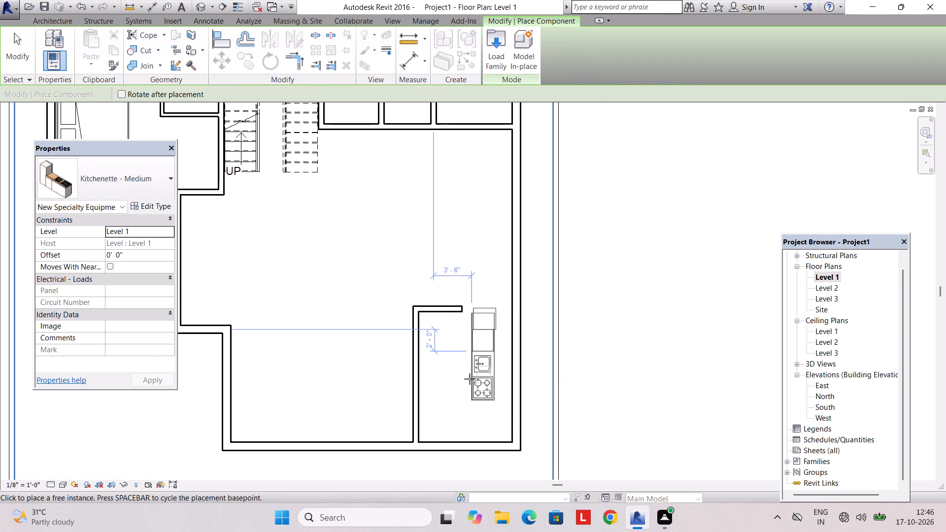
key("space")
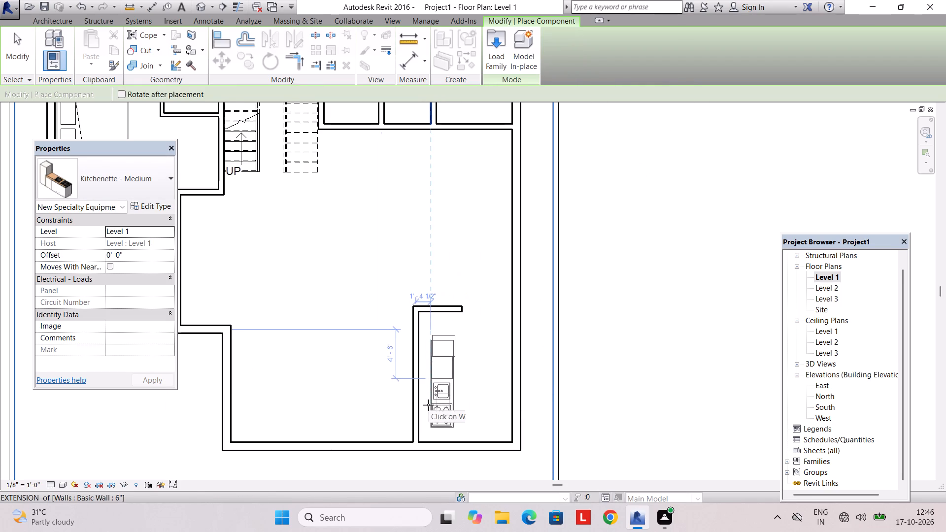
key("space")
key("space")
key("space")
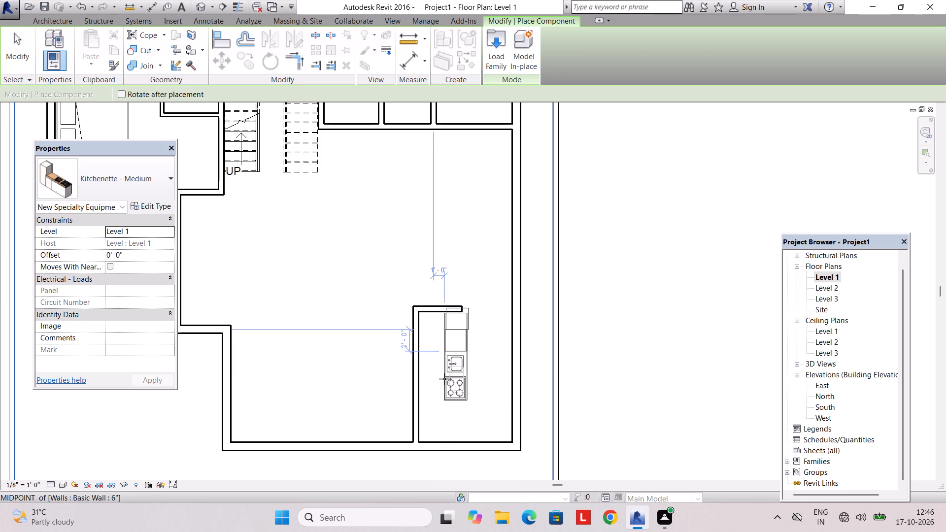
scroll(423, 410, "up", 3)
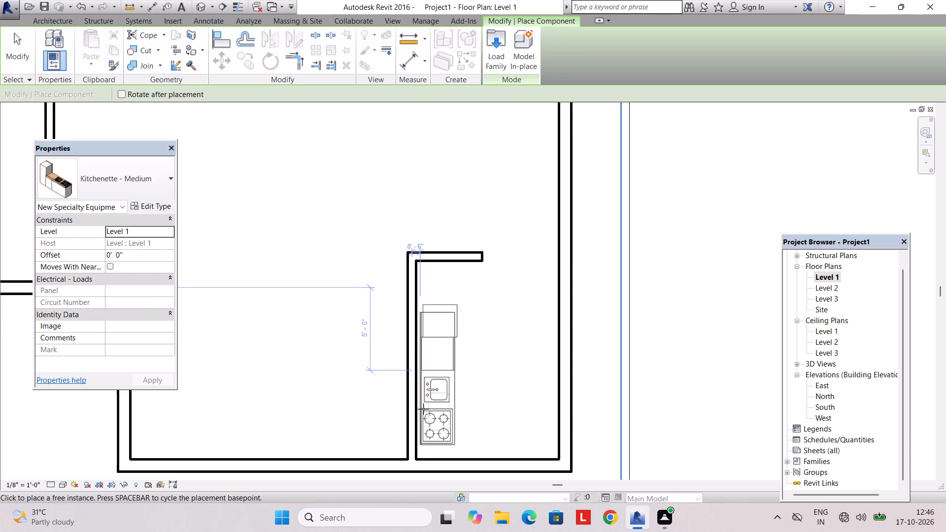
scroll(423, 409, "up", 2)
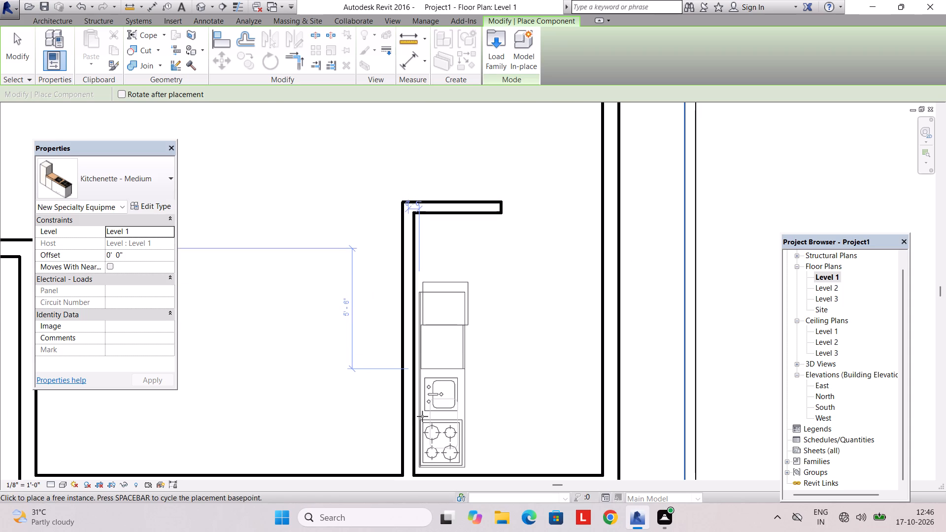
scroll(422, 416, "up", 4)
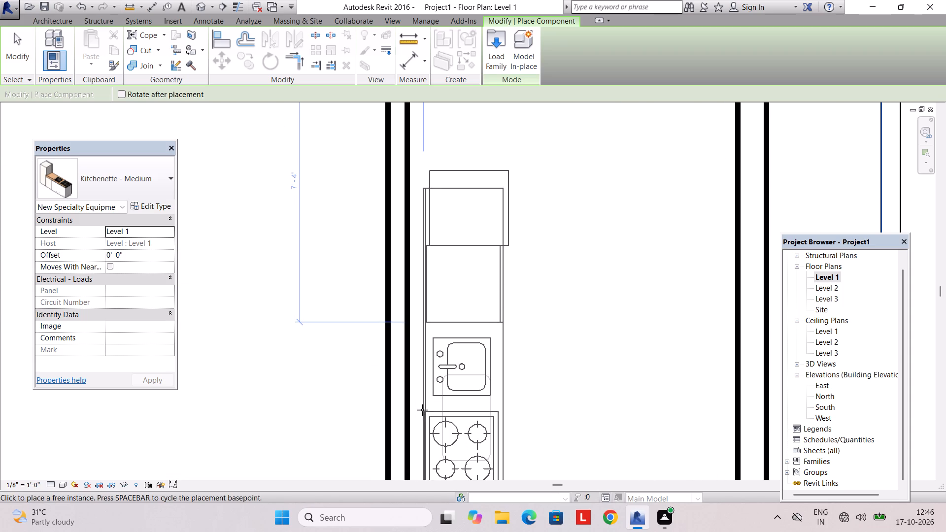
left_click(416, 413)
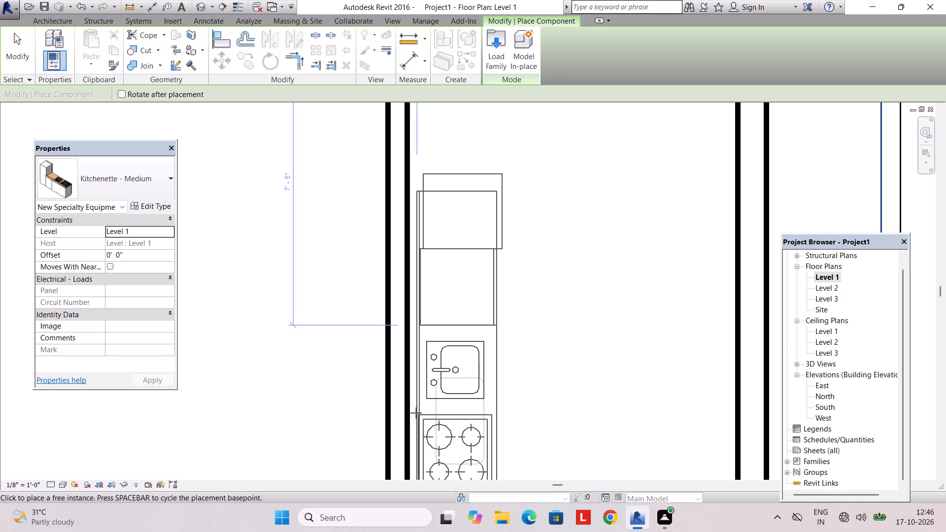
scroll(432, 391, "down", 4)
key("Escape")
key("Escape")
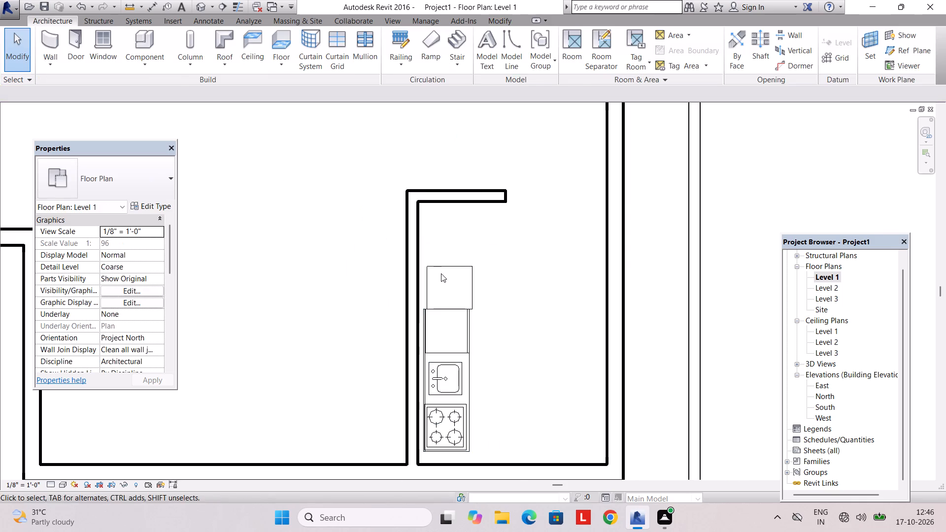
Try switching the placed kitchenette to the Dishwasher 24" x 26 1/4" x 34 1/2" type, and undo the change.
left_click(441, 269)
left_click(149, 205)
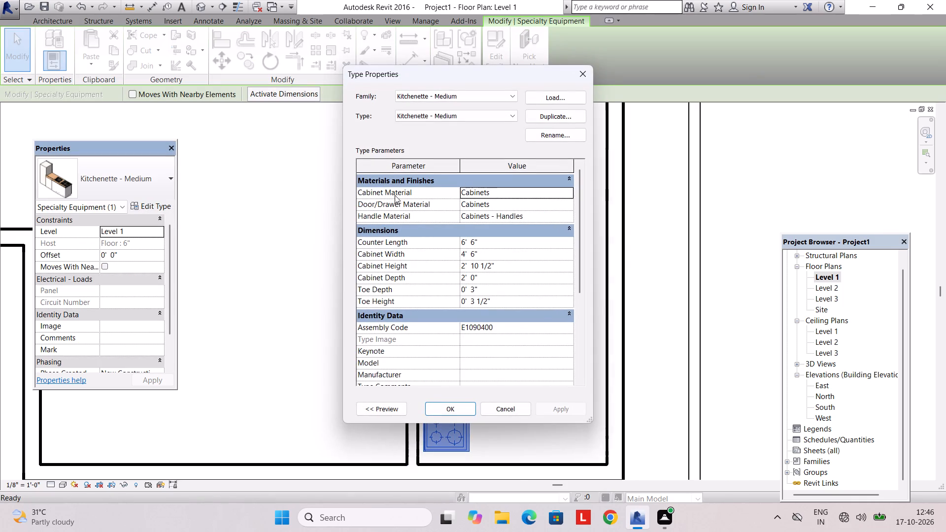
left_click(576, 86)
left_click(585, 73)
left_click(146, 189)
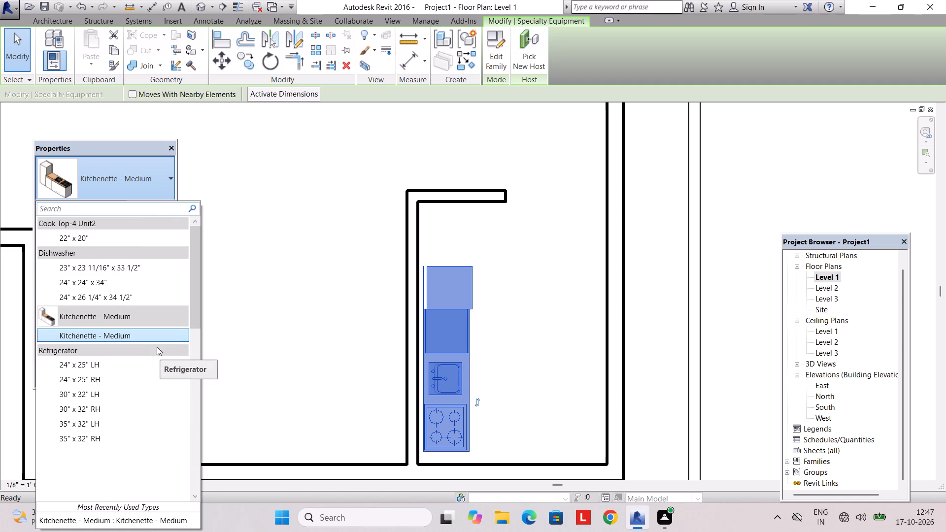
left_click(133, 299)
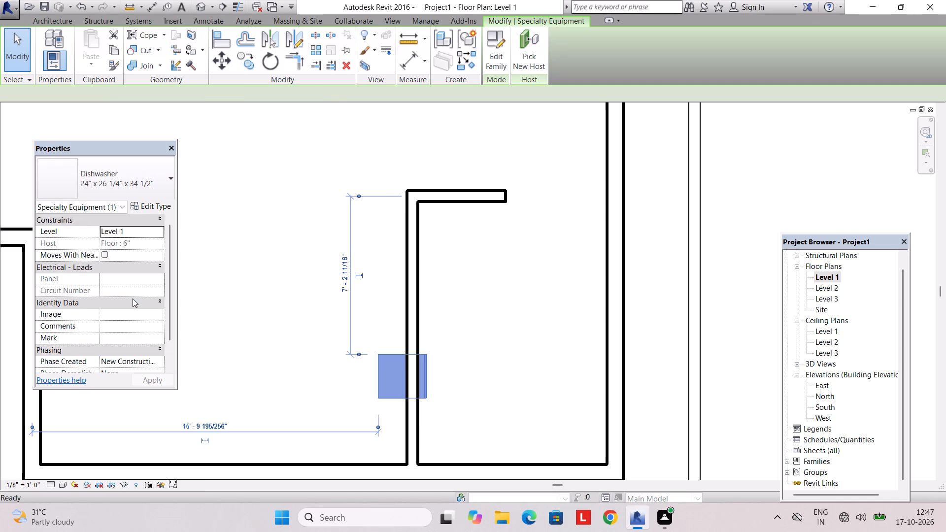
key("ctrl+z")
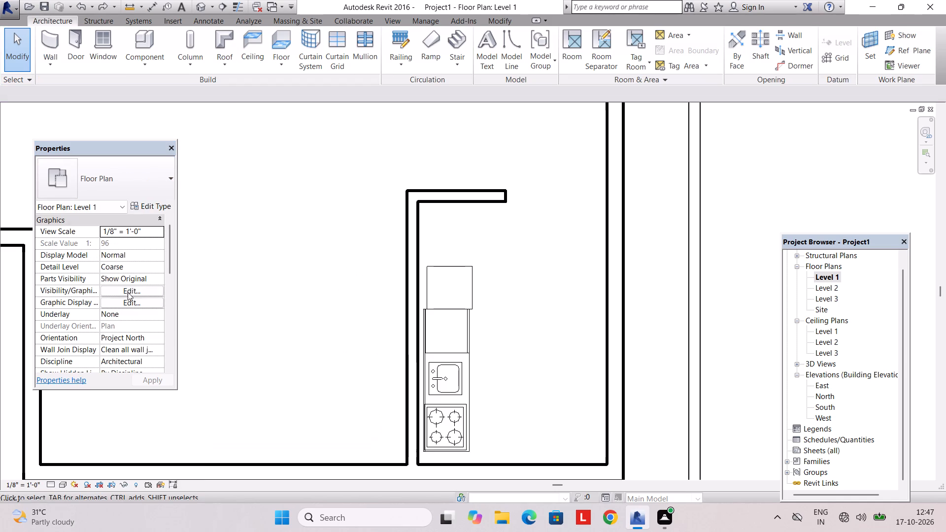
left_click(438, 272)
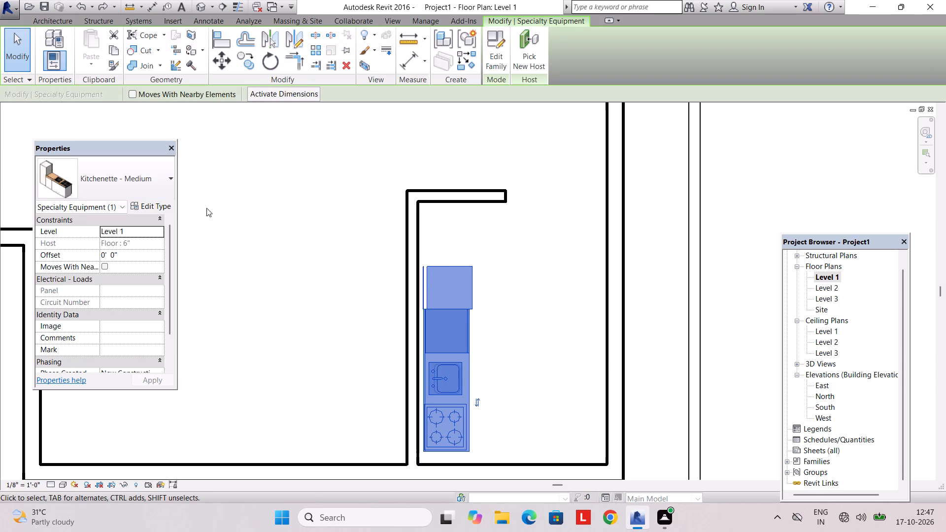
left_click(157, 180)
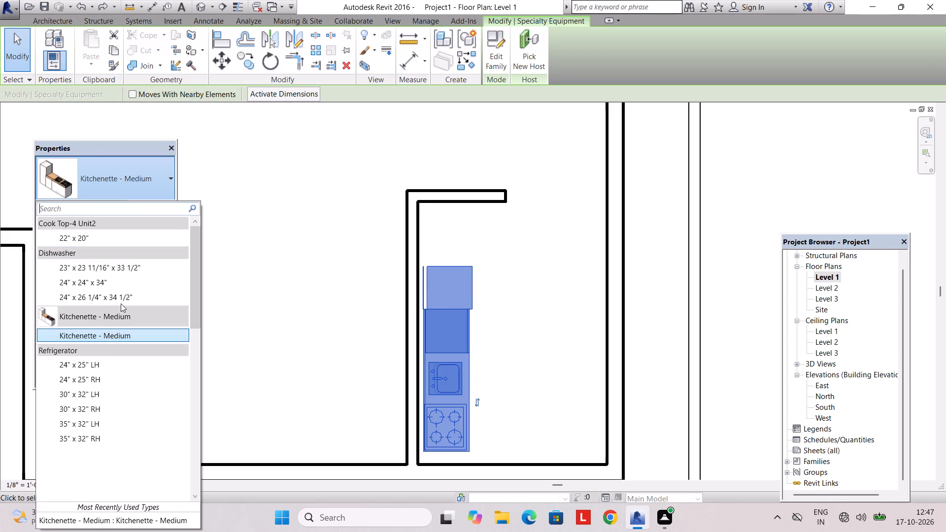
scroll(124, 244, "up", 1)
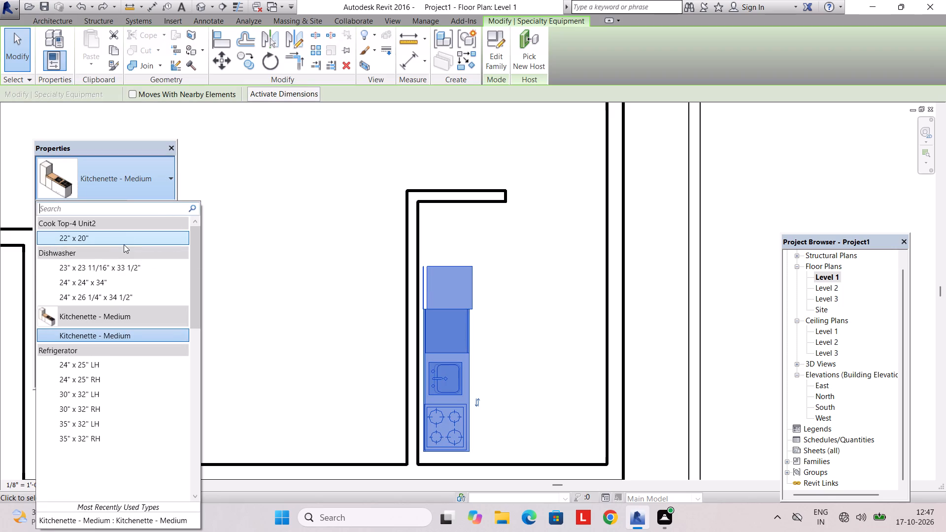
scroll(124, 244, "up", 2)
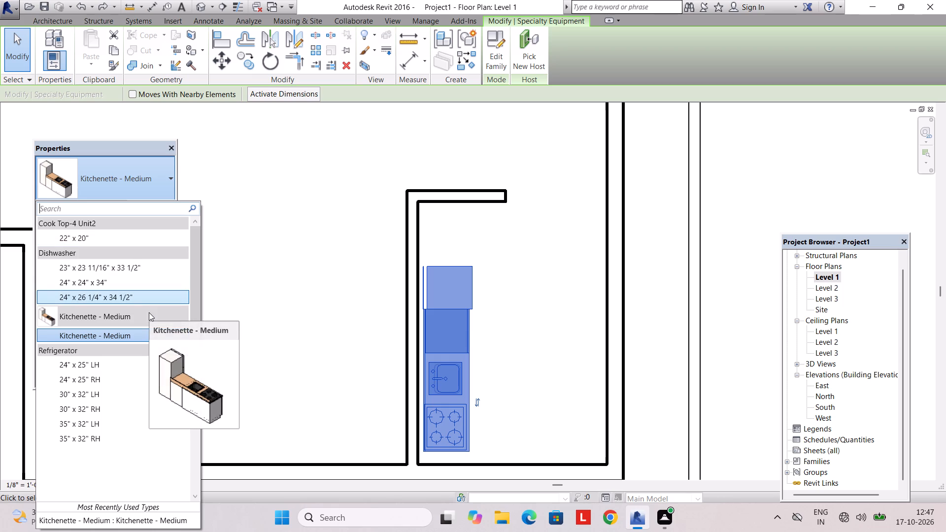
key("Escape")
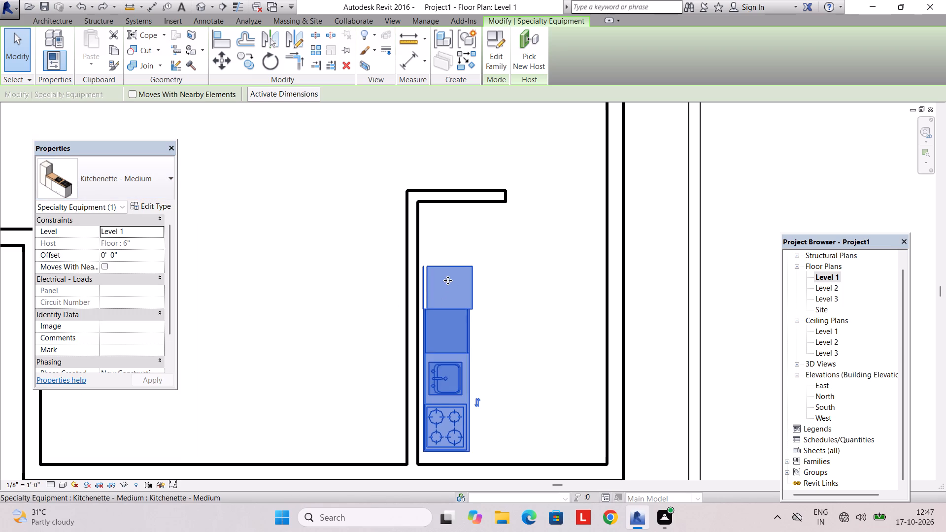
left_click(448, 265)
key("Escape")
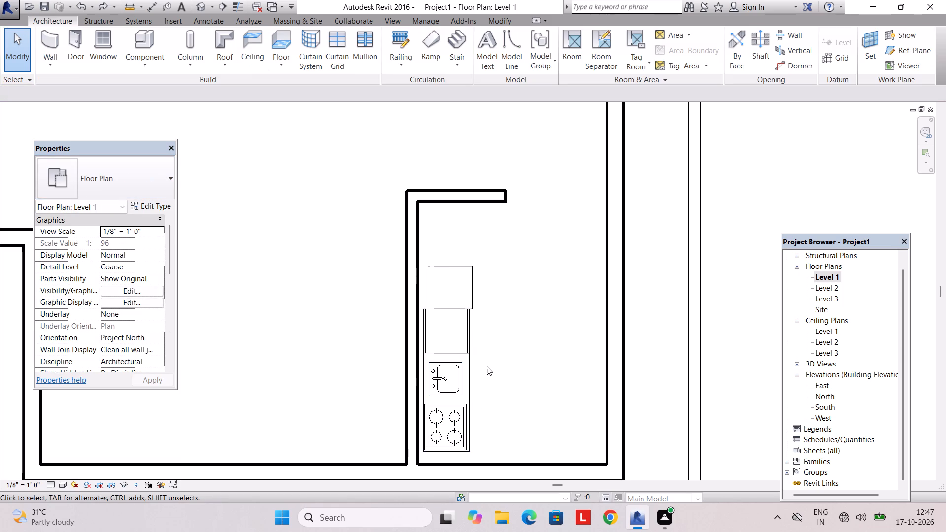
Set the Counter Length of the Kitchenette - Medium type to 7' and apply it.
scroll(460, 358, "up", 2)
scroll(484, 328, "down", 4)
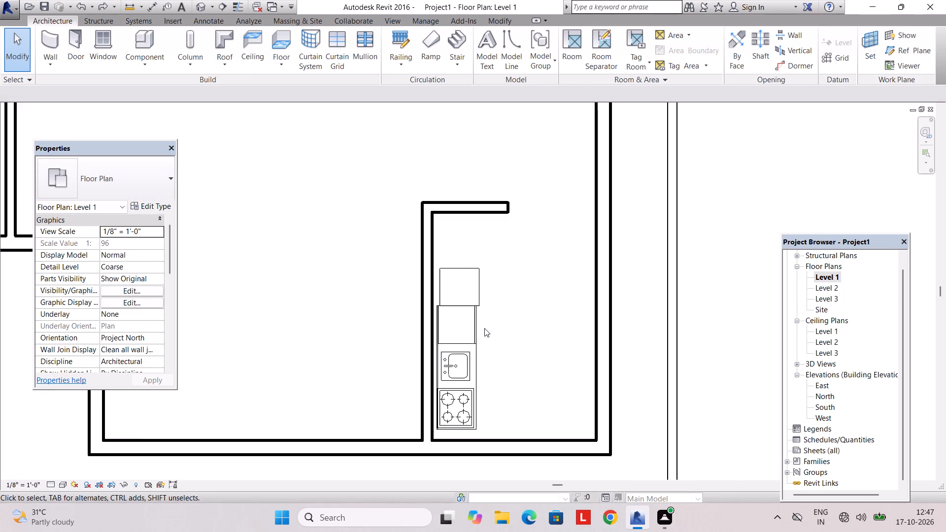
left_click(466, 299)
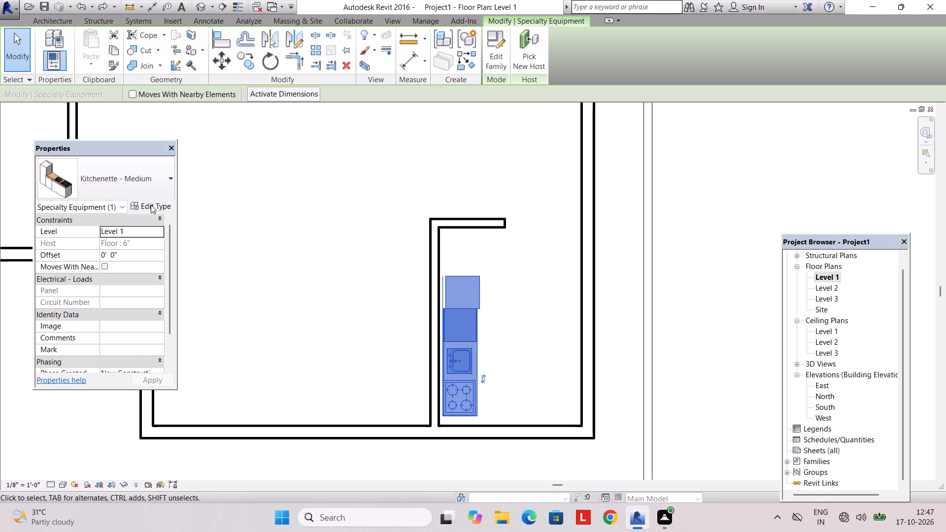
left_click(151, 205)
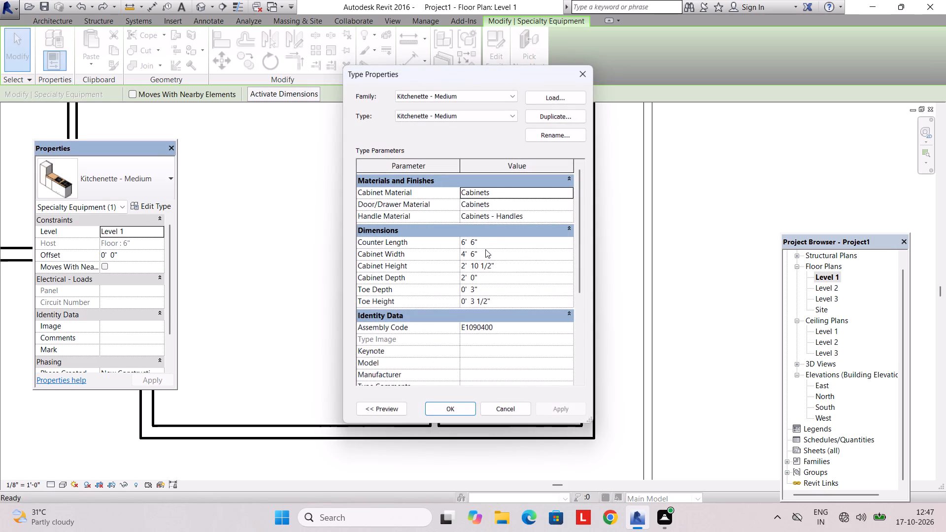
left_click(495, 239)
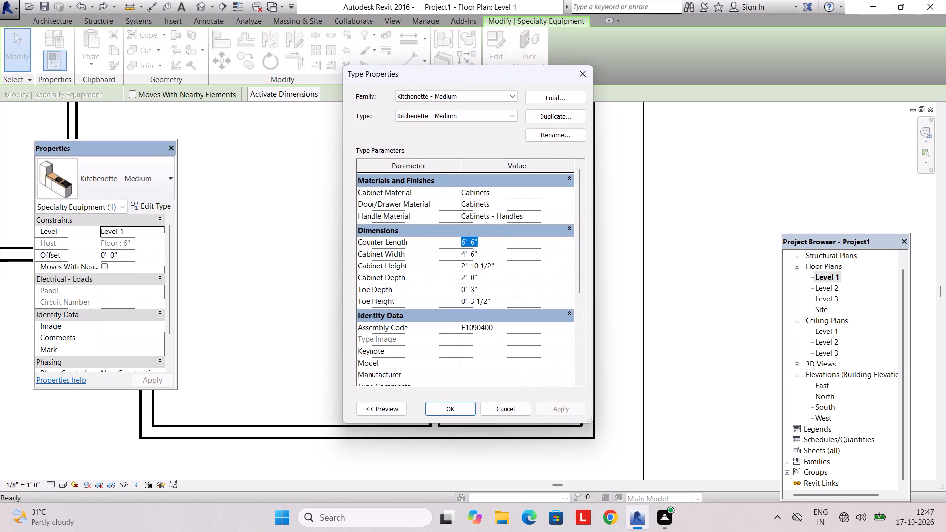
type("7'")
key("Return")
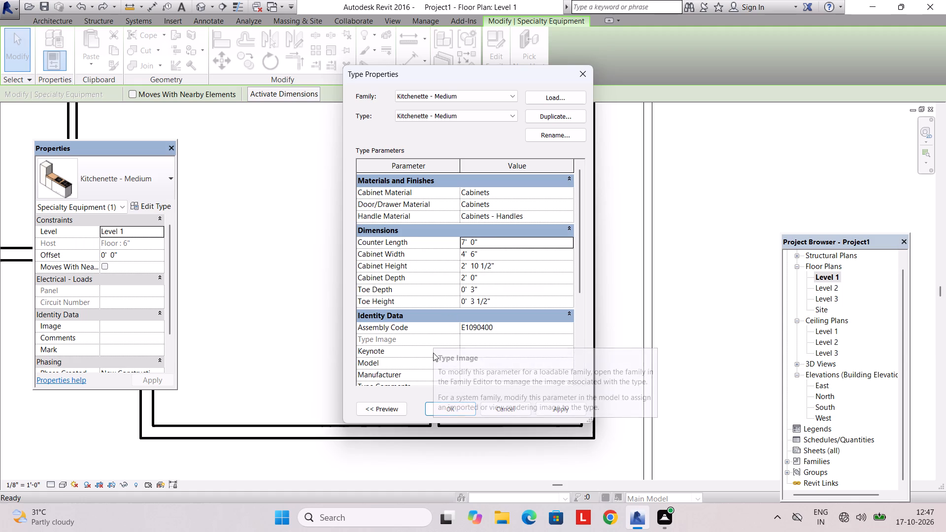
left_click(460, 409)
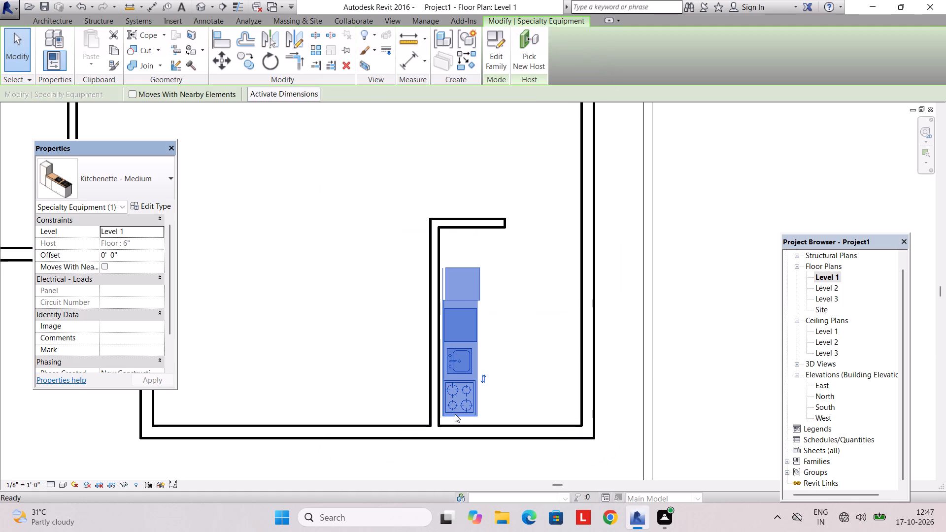
Set the Counter Length of the Kitchenette - Medium type to 8', apply it and deselect the kitchenette.
left_click(138, 202)
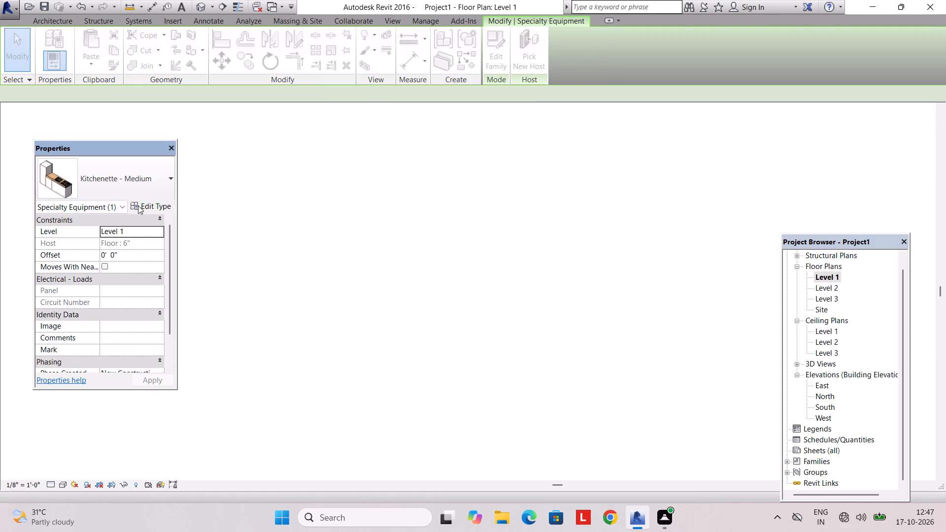
left_click(499, 236)
left_click(491, 228)
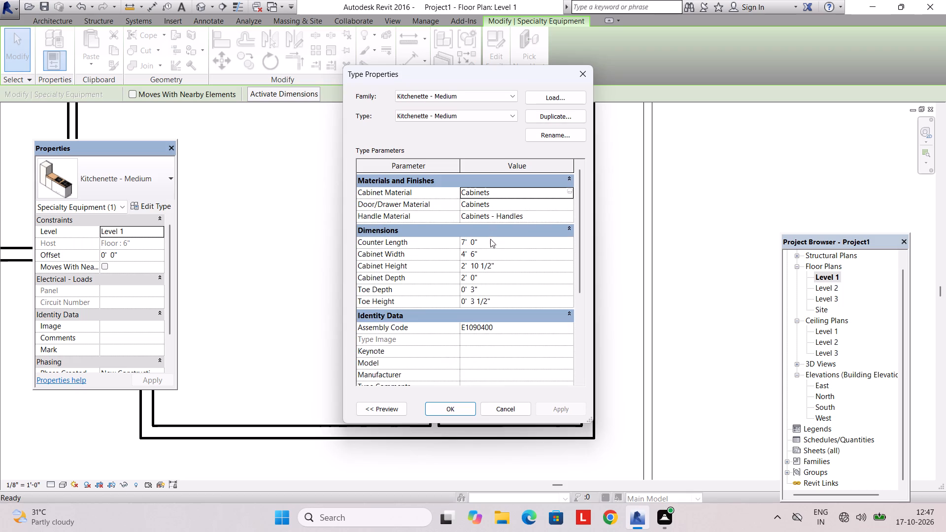
left_click(490, 241)
type("8'")
key("Return")
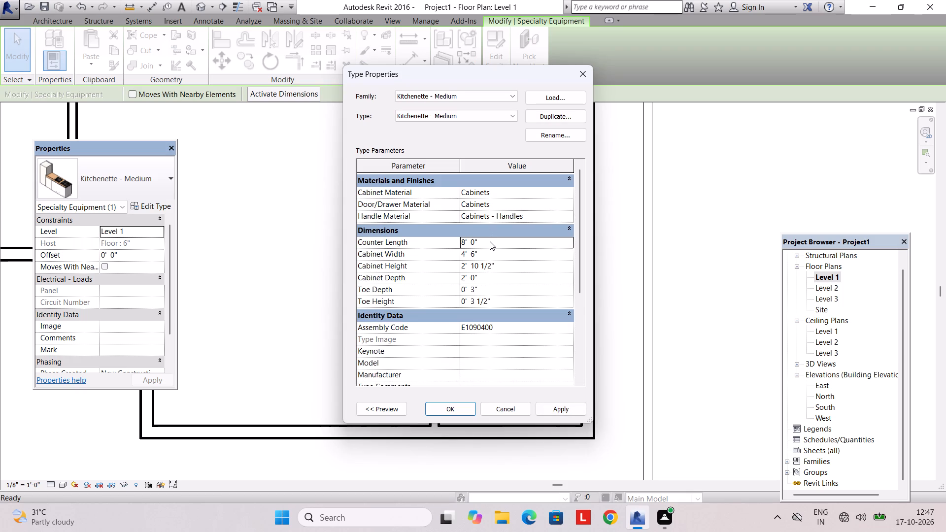
left_click(460, 409)
key("Escape")
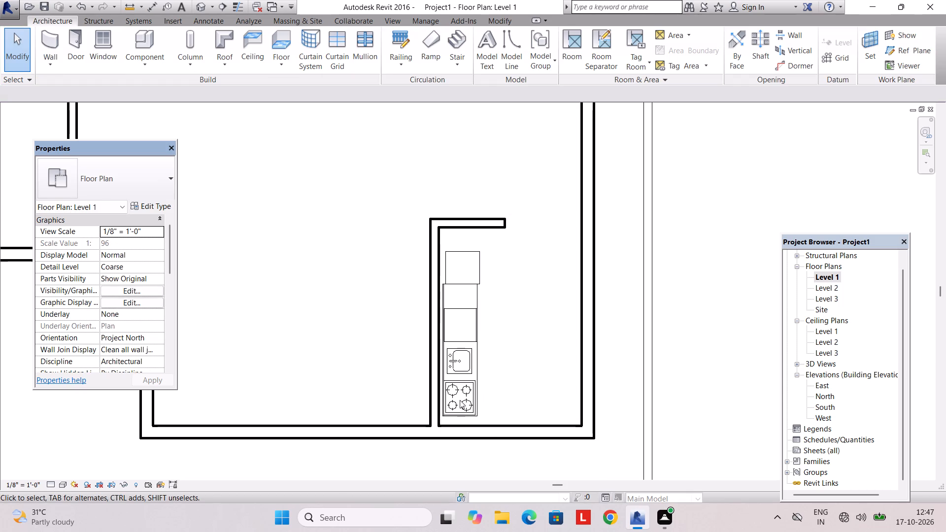
scroll(469, 315, "up", 2)
scroll(495, 375, "down", 2)
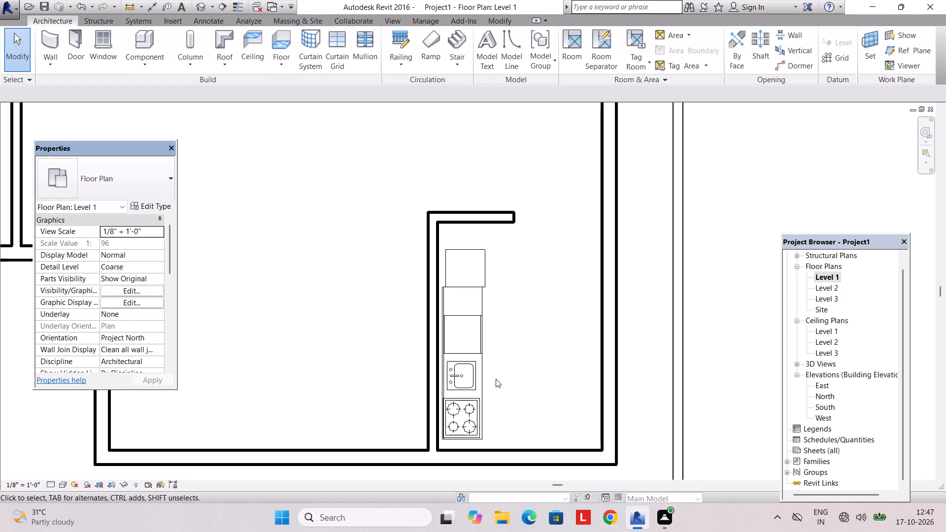
Review the Level 1 floor plan from the southeast kitchen across the living area, bedrooms and staircase.
scroll(492, 353, "down", 2)
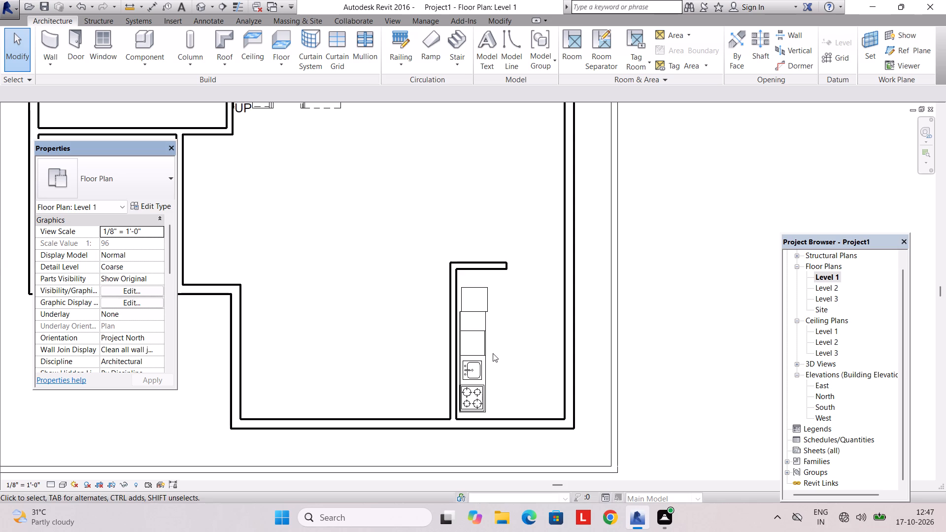
middle_click_drag(485, 364, 467, 384)
scroll(454, 271, "up", 2)
scroll(212, 211, "down", 3)
middle_click_drag(254, 266, 303, 271)
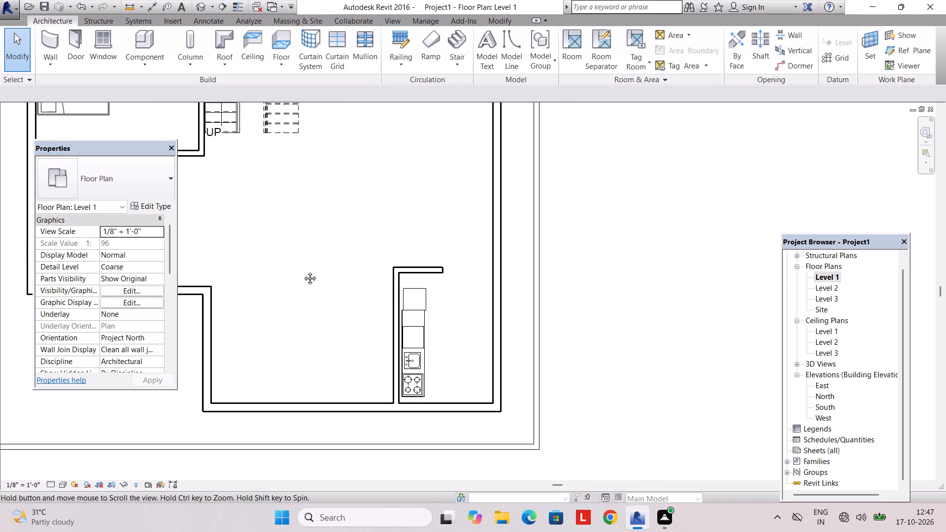
middle_click_drag(303, 271, 313, 271)
middle_click_drag(173, 259, 308, 261)
middle_click_drag(311, 261, 396, 250)
scroll(386, 235, "down", 2)
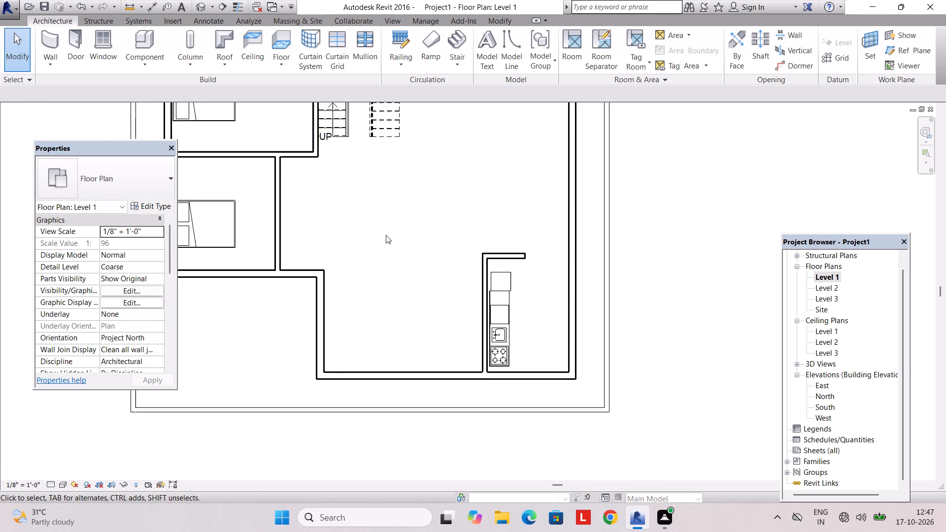
middle_click_drag(383, 227, 373, 317)
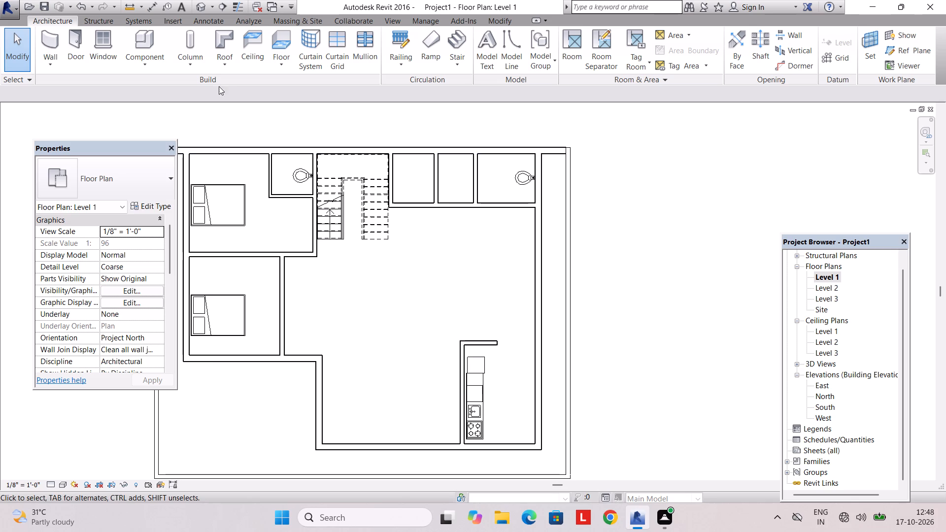
Open the 3D view and temporarily hide the Level 2 floor slab to expose the Level 1 interior.
left_click(380, 19)
left_click(348, 35)
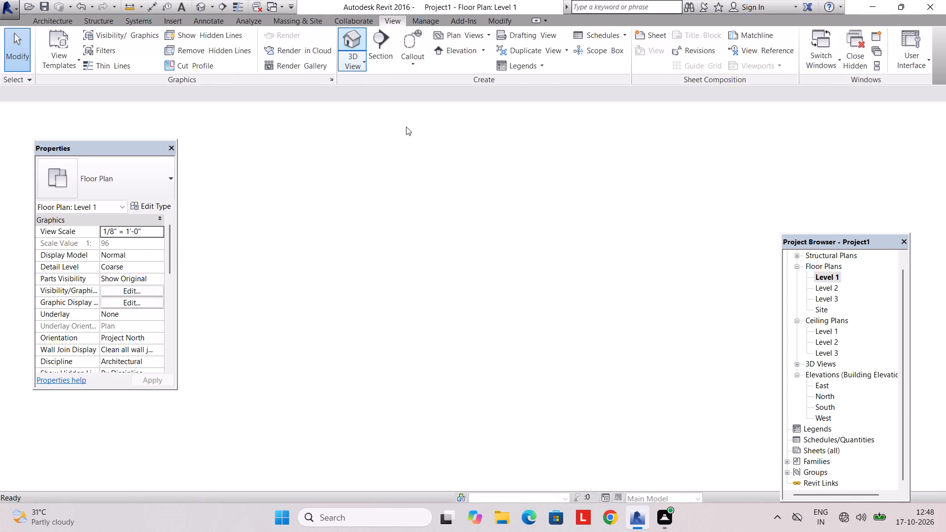
scroll(532, 259, "down", 3)
middle_click_drag(550, 281, 366, 313, "shift")
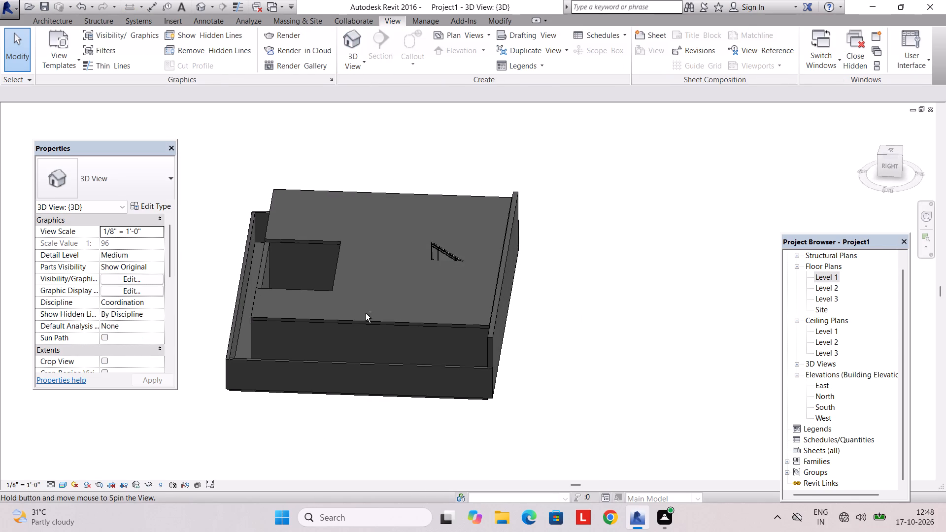
middle_click_drag(366, 313, 367, 314, "shift")
left_click(348, 319)
left_click(149, 482)
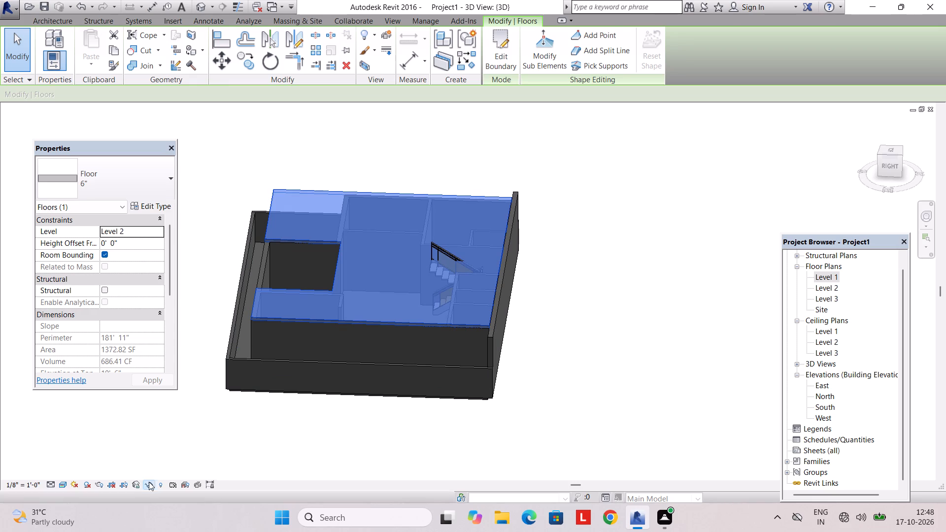
left_click(194, 456)
Examine the furnished Level 1 interior in 3D from several angles, including the kitchenette, bedrooms and staircase.
middle_click_drag(308, 361, 270, 458, "shift")
middle_click_drag(289, 351, 289, 447, "shift")
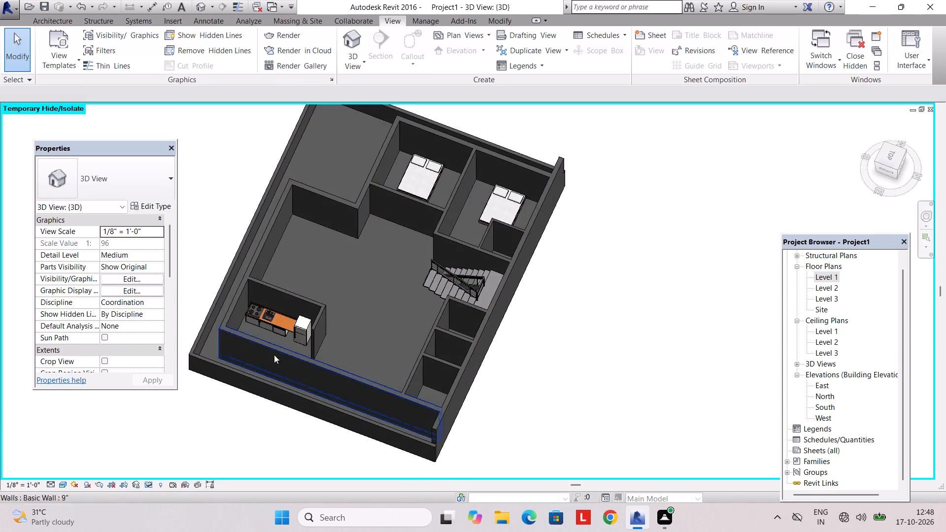
scroll(276, 344, "up", 9)
middle_click_drag(276, 344, 334, 362, "shift")
scroll(334, 350, "down", 9)
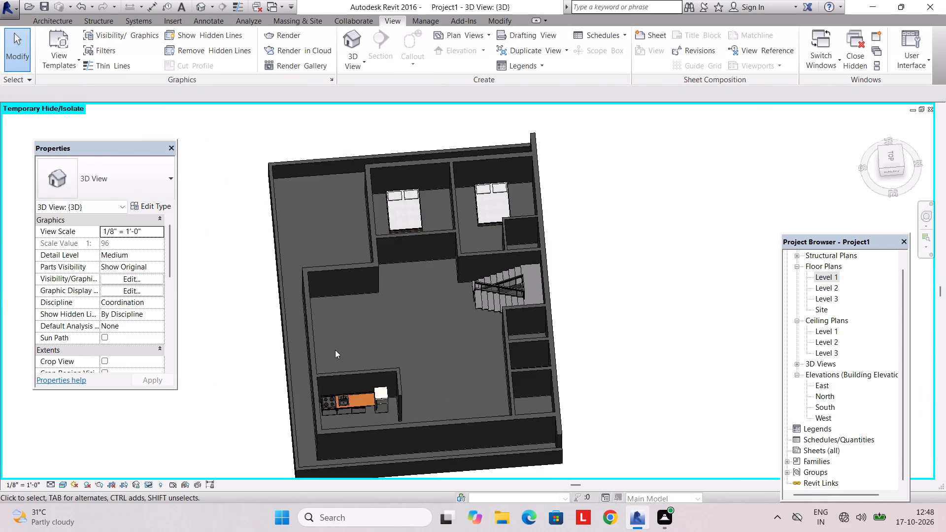
middle_click_drag(348, 365, 483, 377)
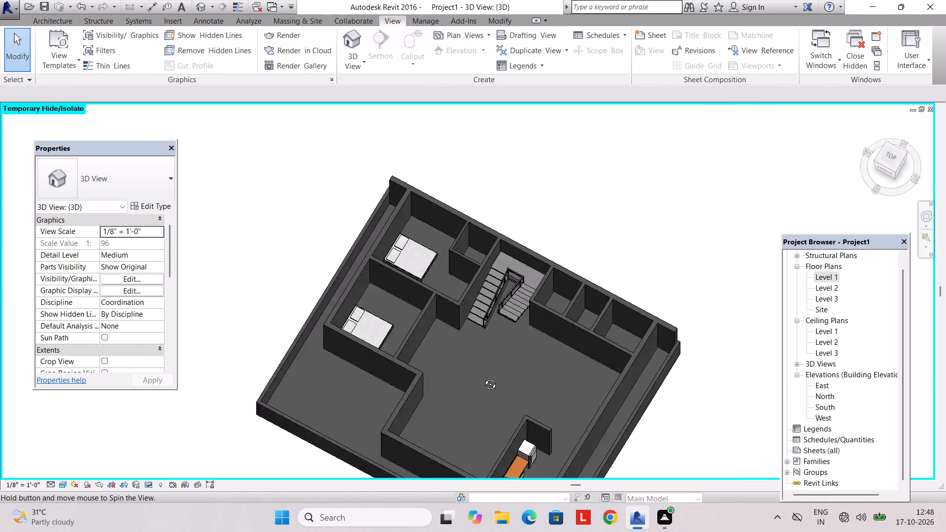
middle_click_drag(483, 377, 536, 233)
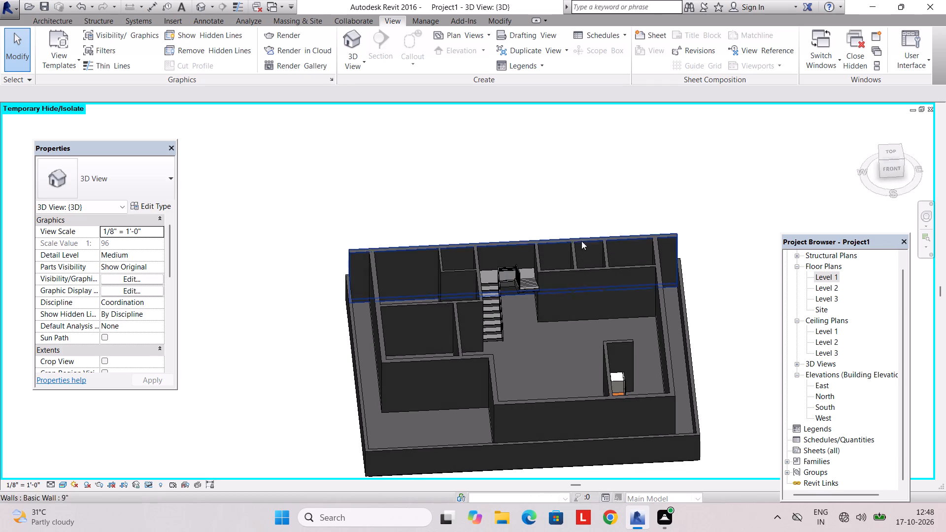
Return to the Level 1 floor plan and load the Sofa-Pensi component family from the US Imperial Furniture Seating library.
double_click(823, 276)
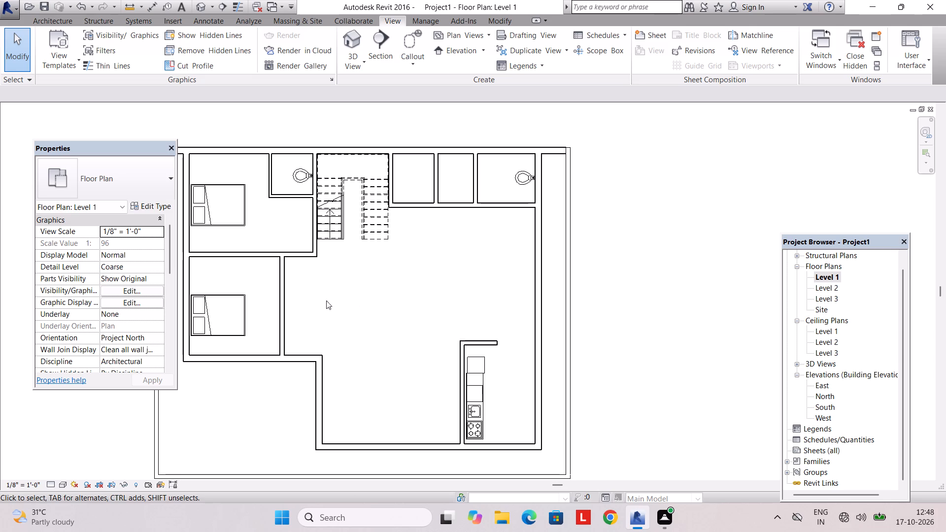
left_click(63, 22)
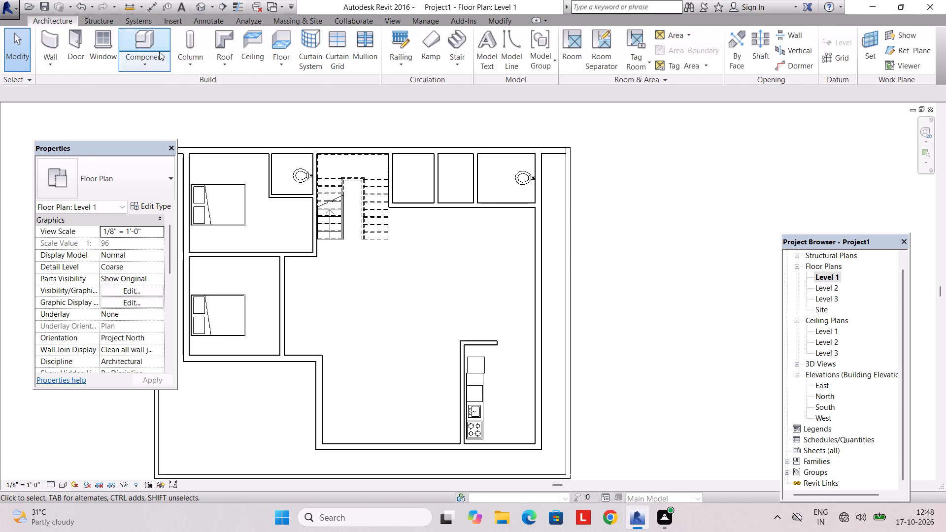
left_click(178, 58)
left_click(156, 61)
left_click(160, 80)
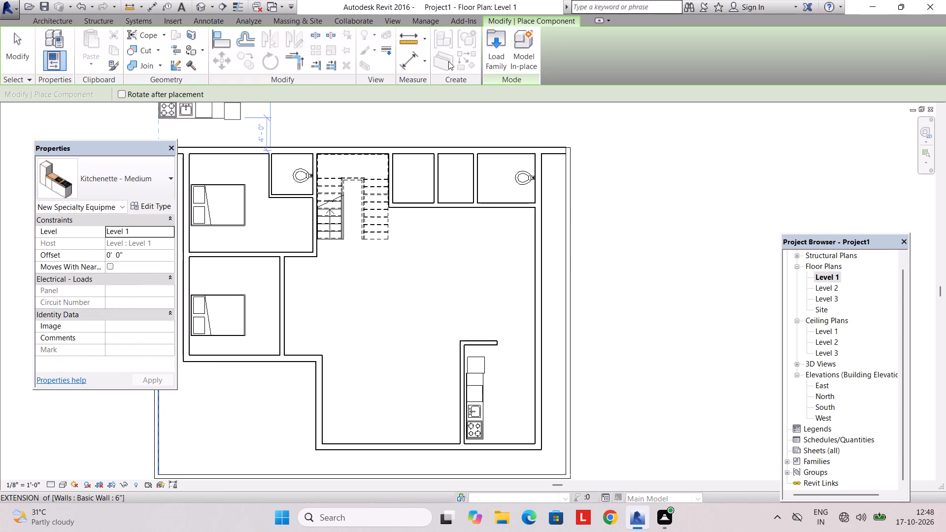
left_click(488, 57)
left_click(413, 133)
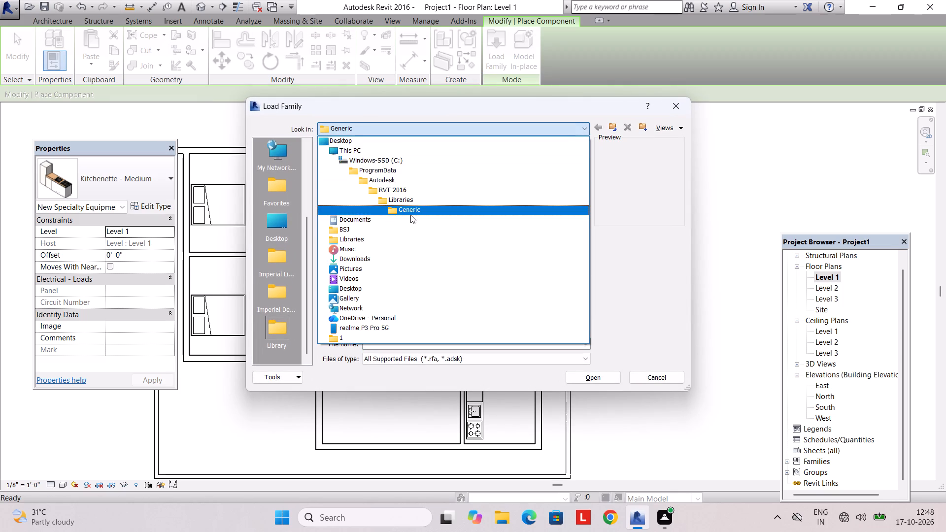
double_click(407, 196)
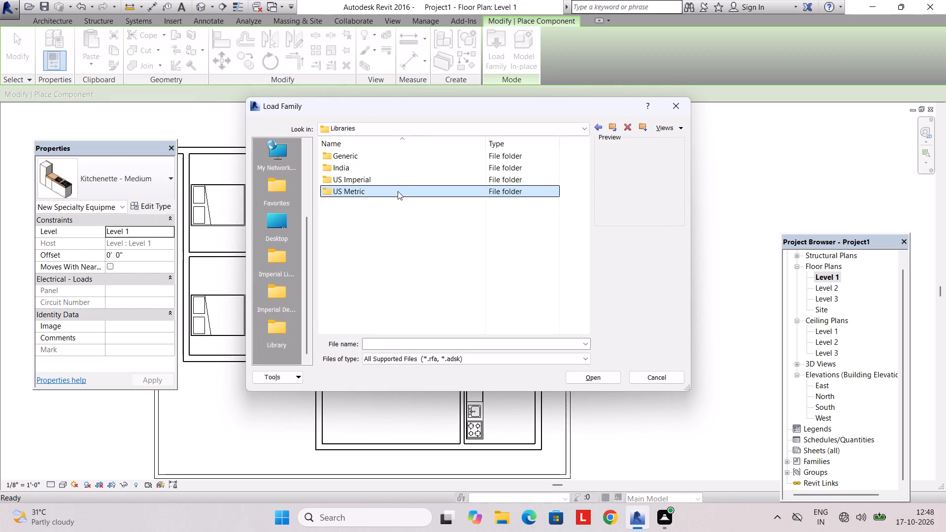
double_click(397, 183)
scroll(397, 306, "down", 2)
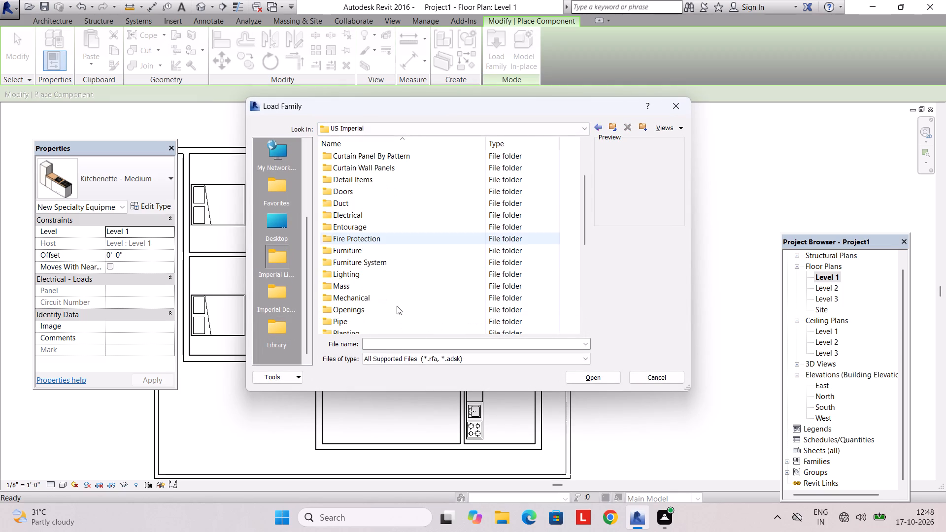
scroll(372, 287, "down", 2)
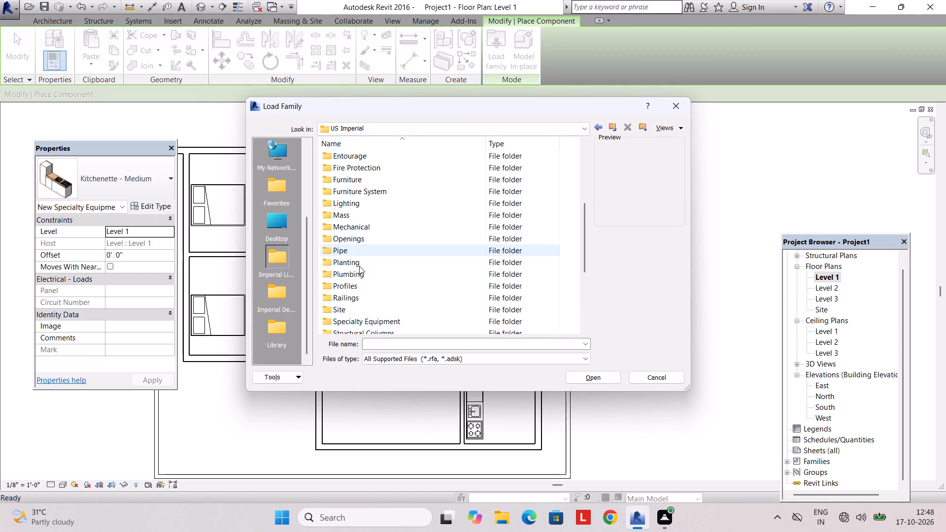
left_click(368, 174)
double_click(355, 180)
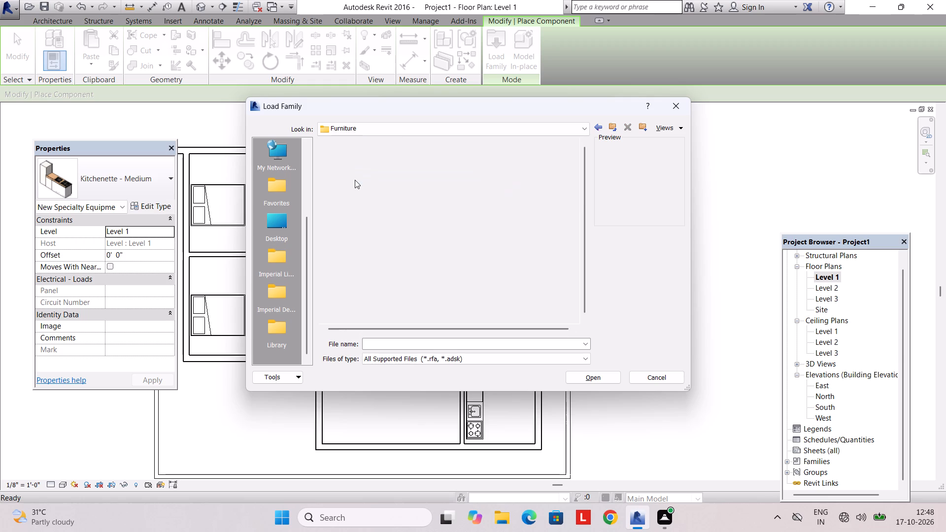
double_click(360, 171)
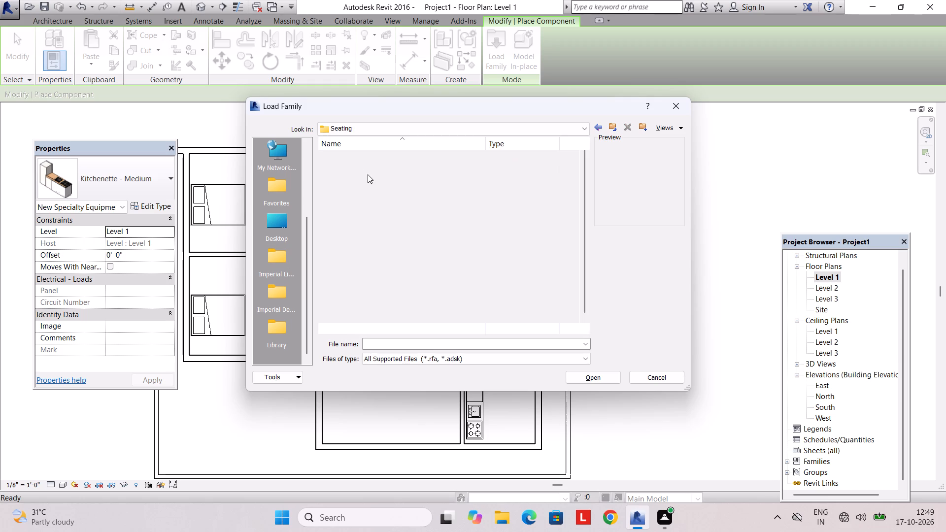
left_click(353, 302)
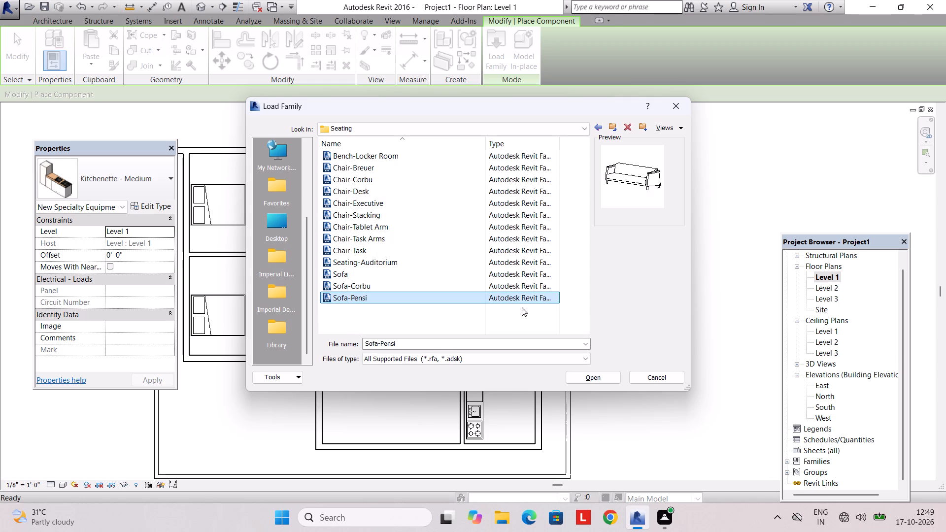
left_click(580, 375)
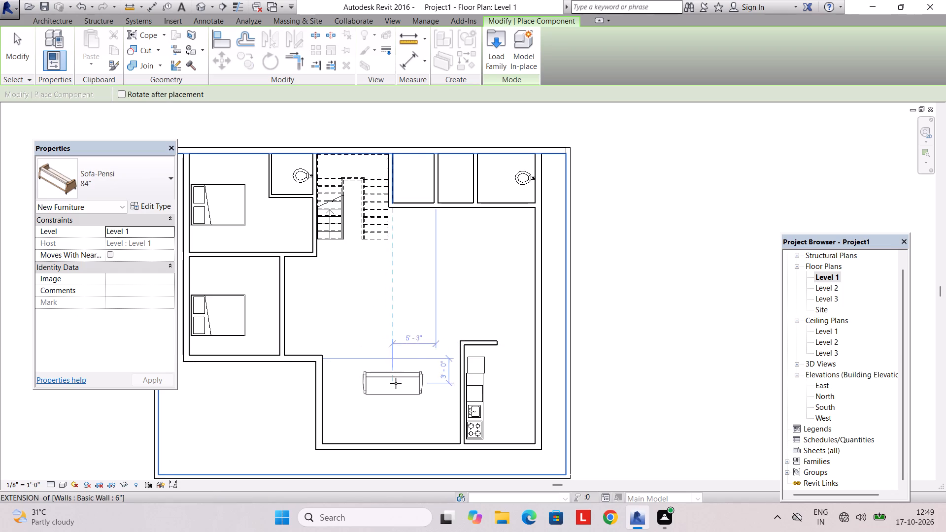
Place two Sofa-Pensi 84" sofas west of the kitchen: one running east-west with back north, one rotated with its back along the kitchen's west wall.
scroll(403, 389, "up", 3)
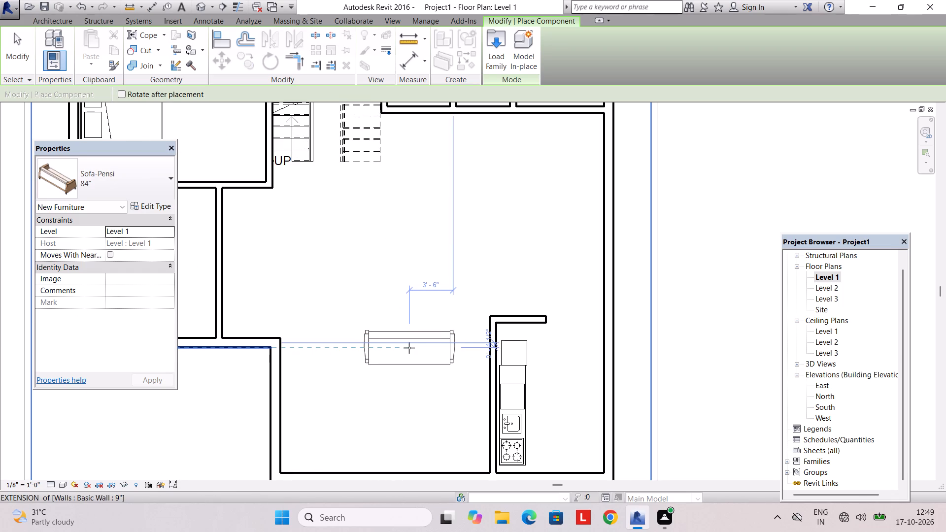
left_click(398, 343)
key("space")
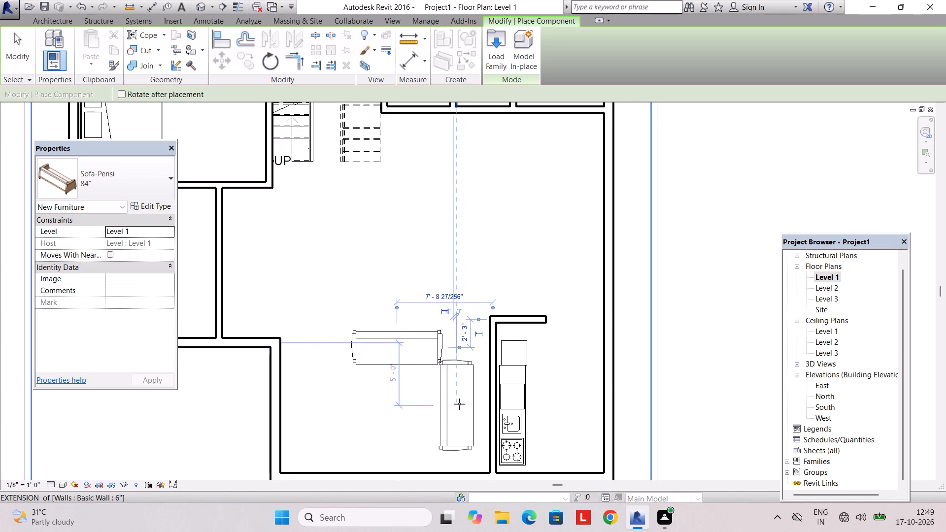
key("space")
key("space")
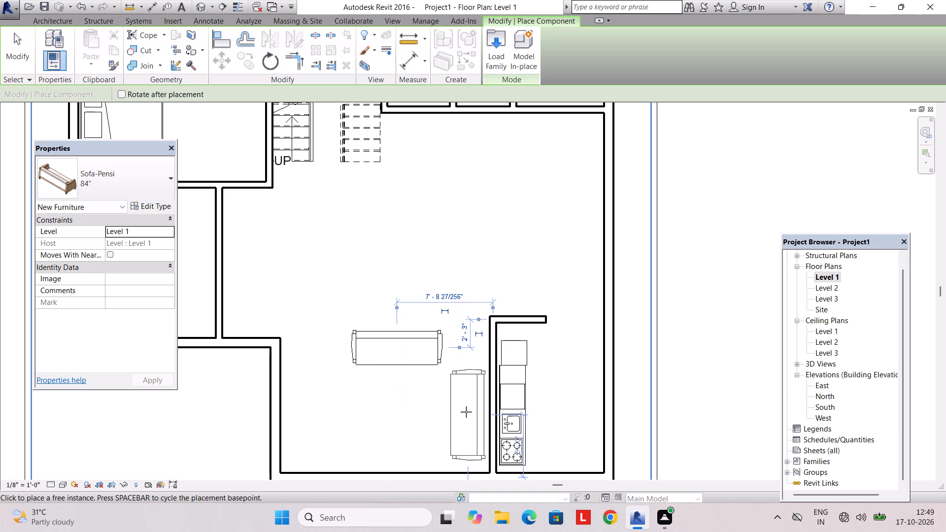
left_click(469, 412)
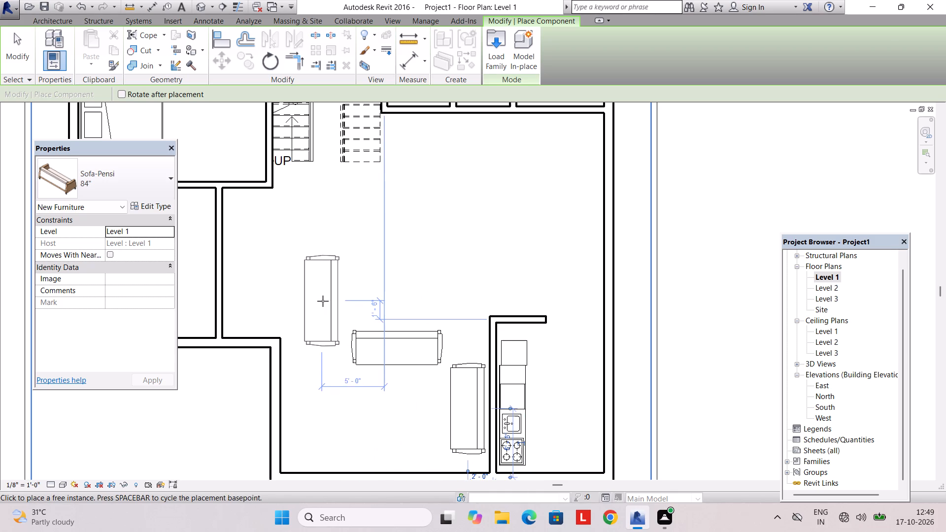
Load the Table-Dining Round w Chairs family from the US Imperial Furniture Tables library.
middle_click_drag(338, 291, 334, 396)
scroll(337, 376, "down", 3)
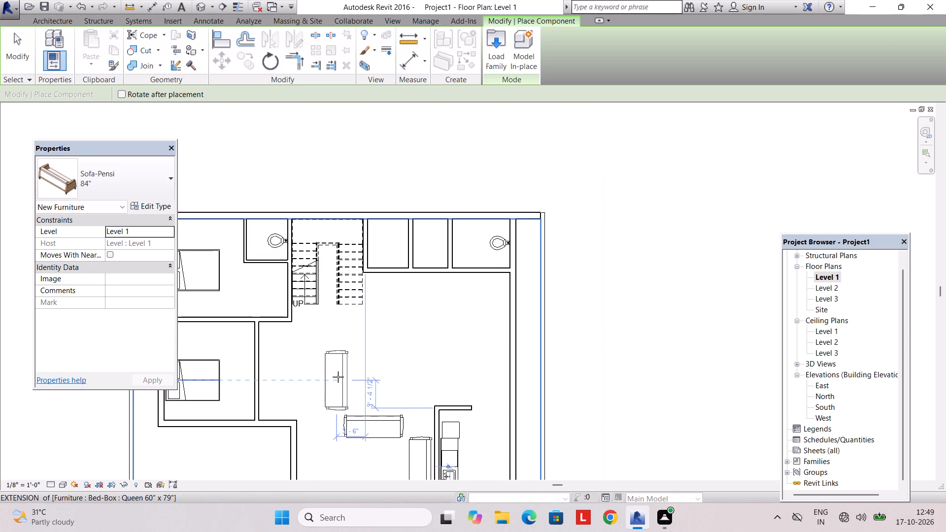
middle_click_drag(338, 377, 377, 372)
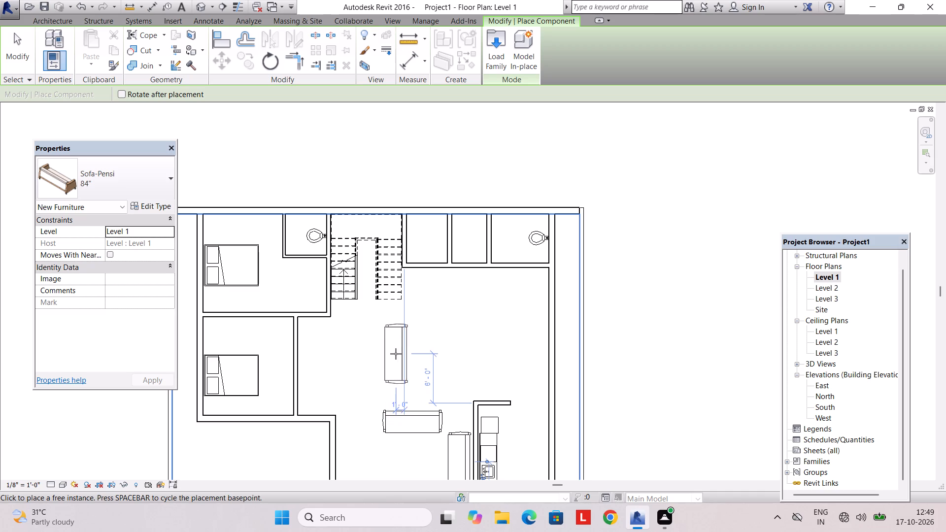
left_click(489, 53)
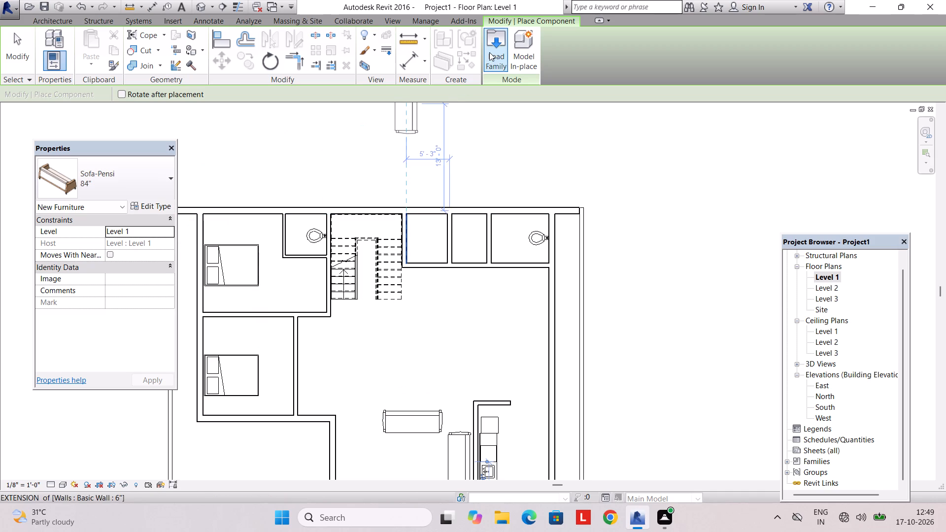
left_click(425, 128)
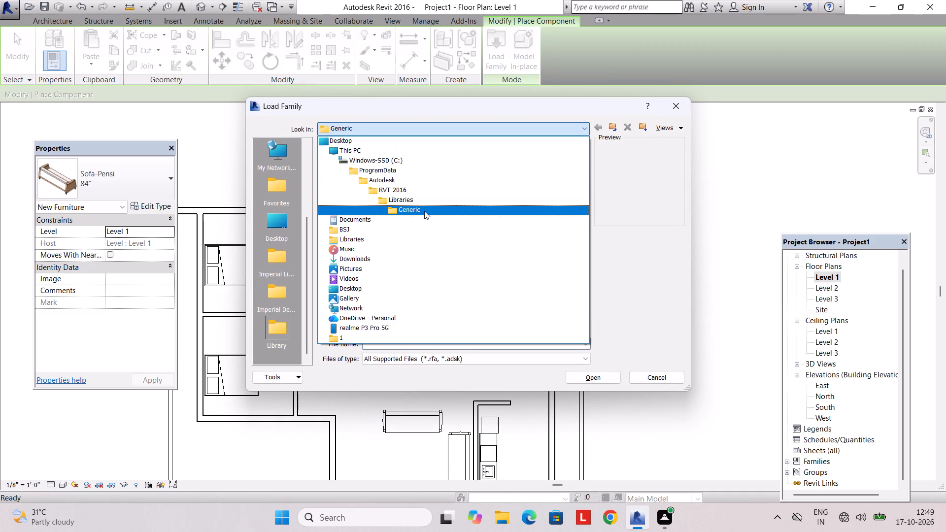
left_click(419, 200)
double_click(377, 179)
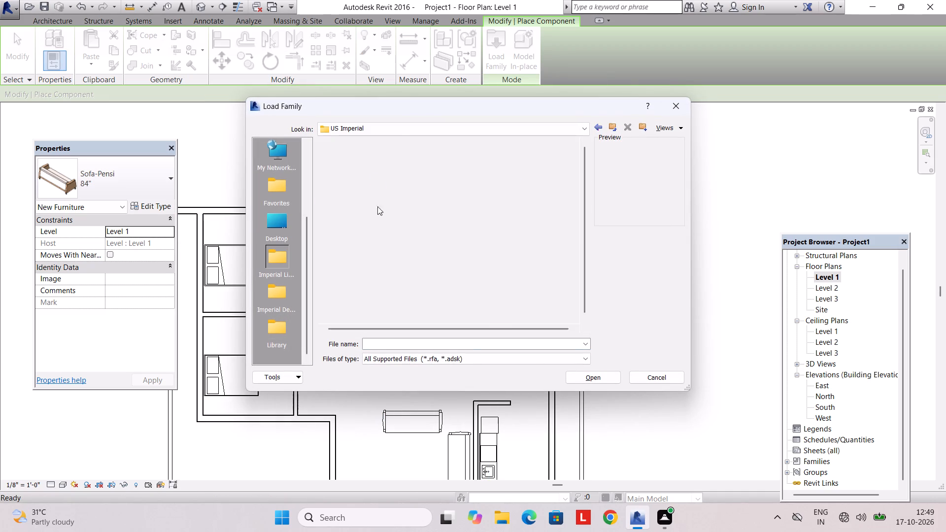
scroll(361, 289, "down", 2)
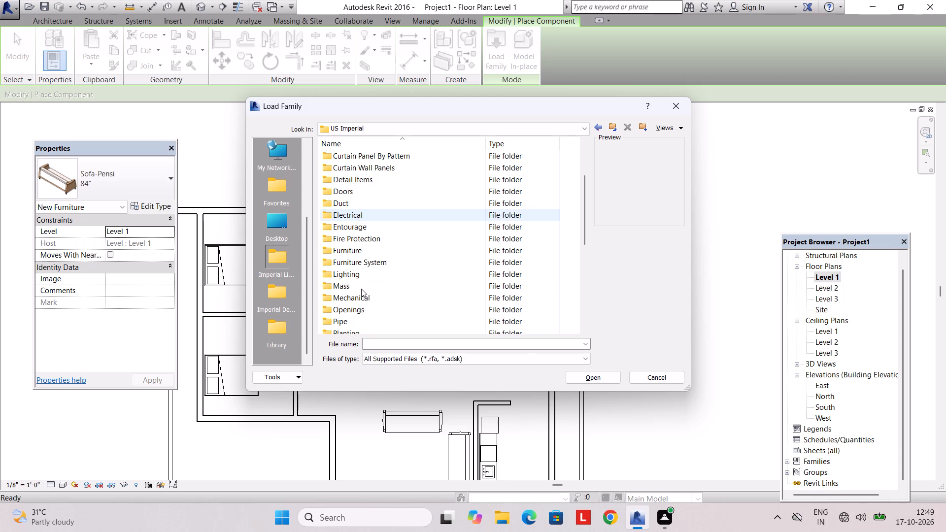
double_click(362, 248)
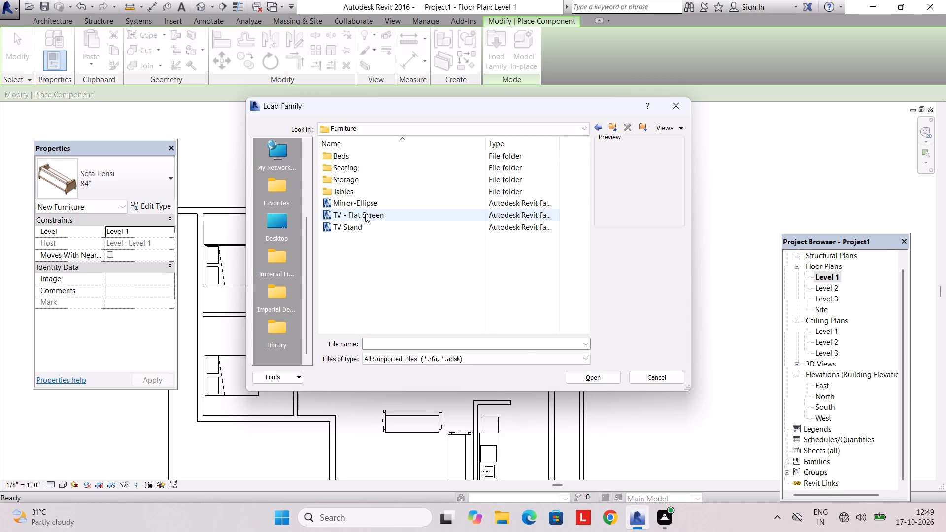
double_click(361, 167)
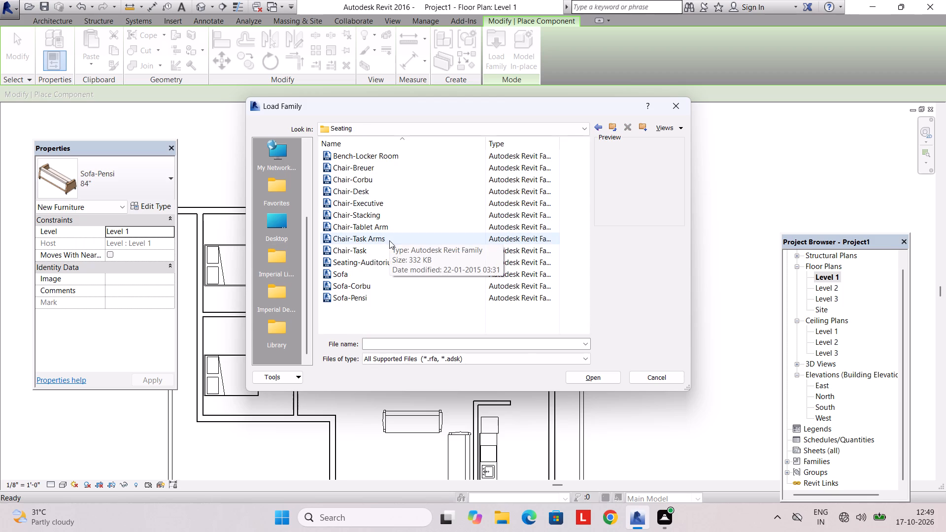
left_click(595, 130)
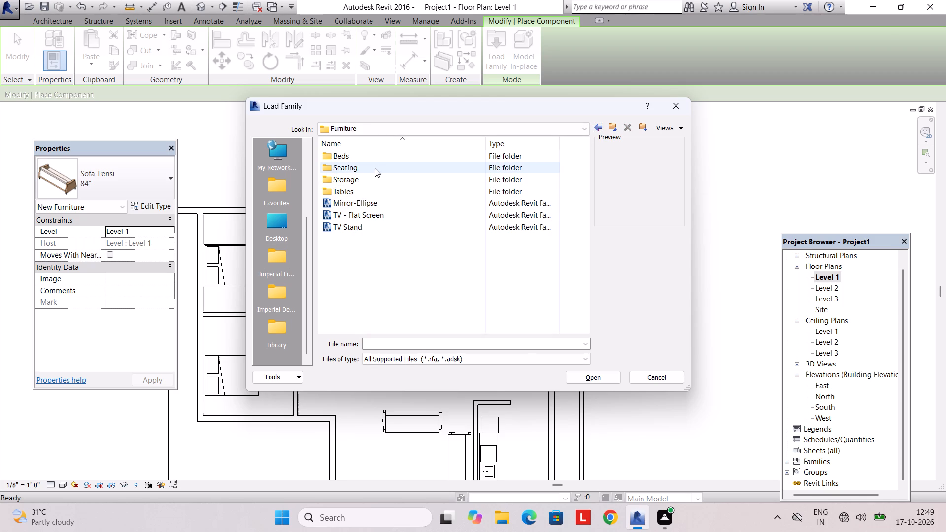
double_click(357, 191)
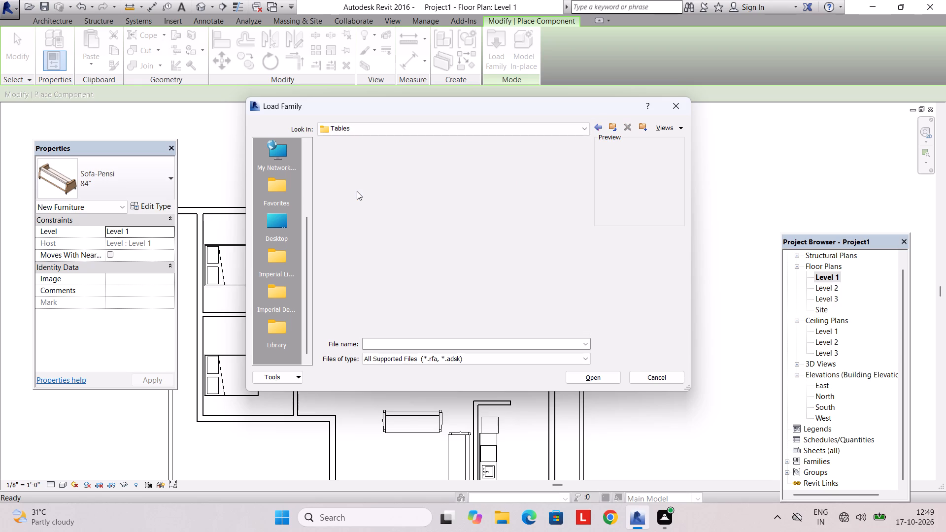
left_click(373, 199)
left_click(373, 193)
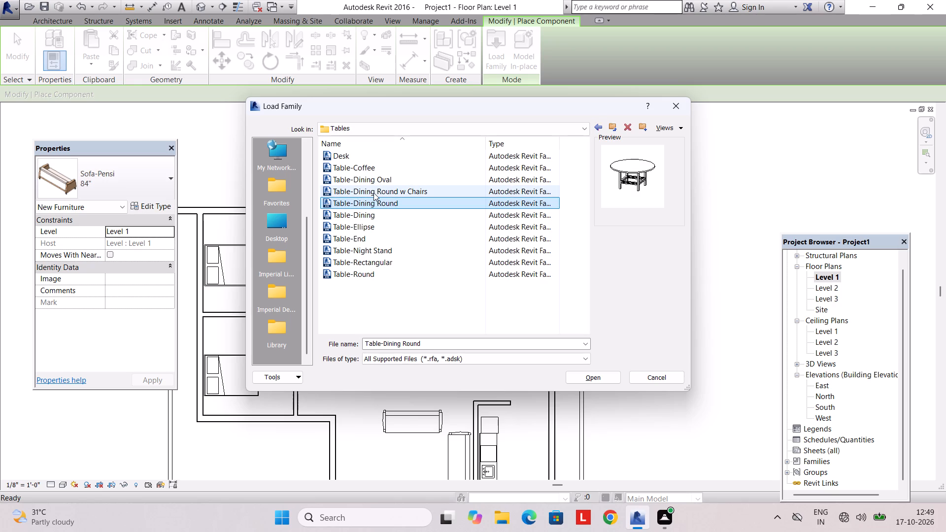
left_click(373, 185)
left_click(376, 194)
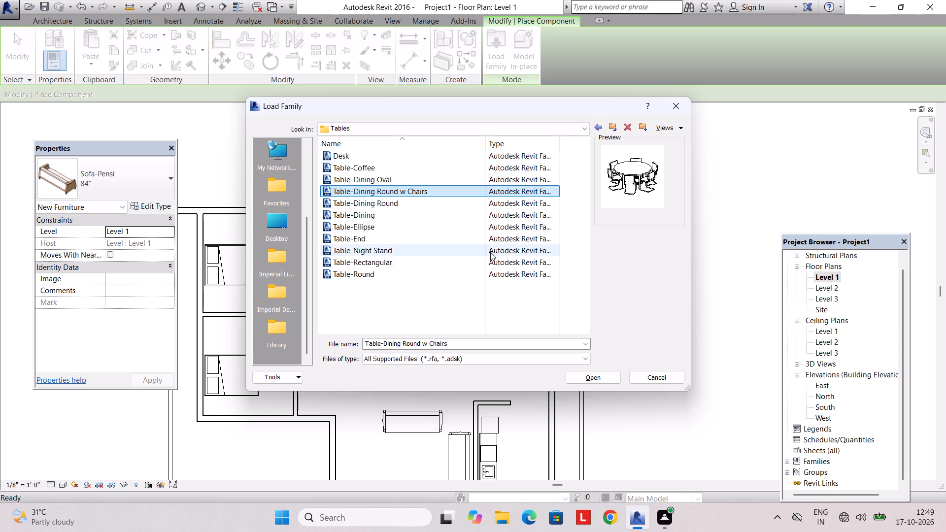
left_click(609, 370)
left_click(576, 376)
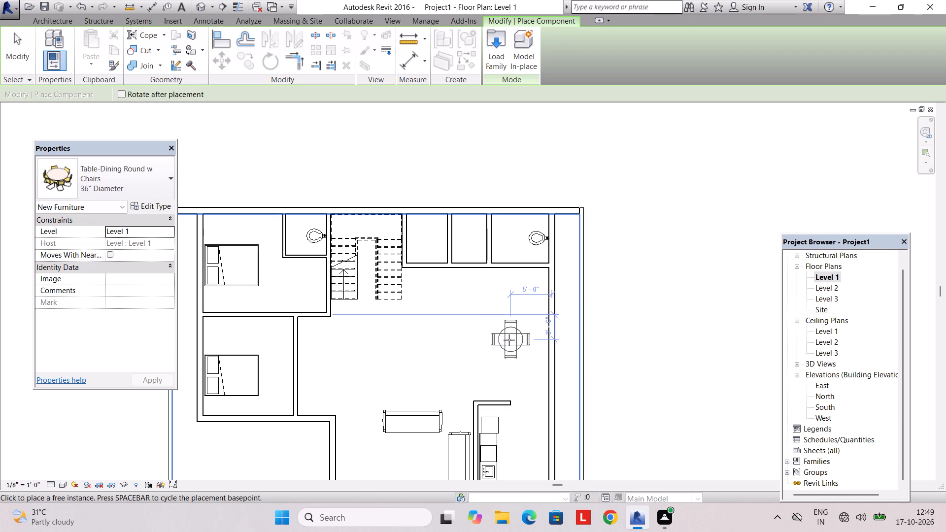
Place a 36" Diameter round dining table with chairs north of the kitchen, about 5'-0" from the east wall.
left_click(509, 340)
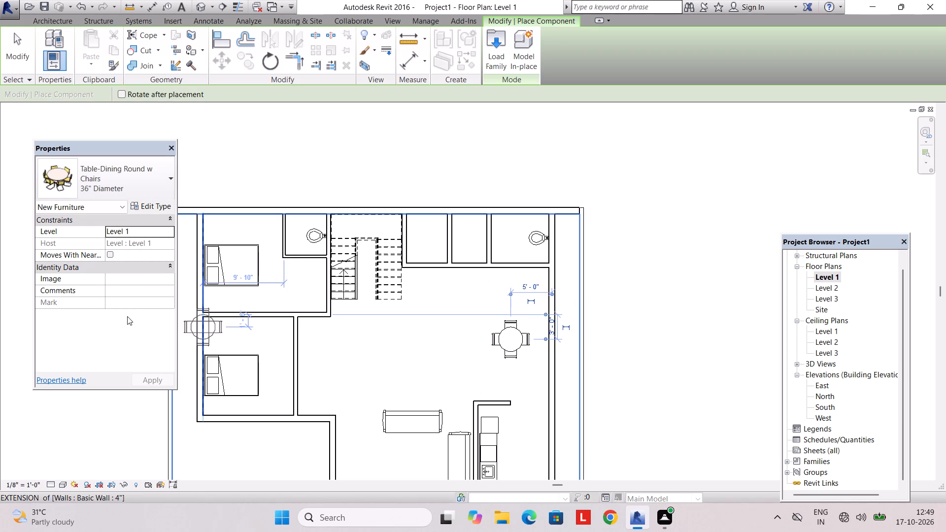
Set the Chairs parameter of the 36" Diameter dining table type to 10.
left_click(154, 211)
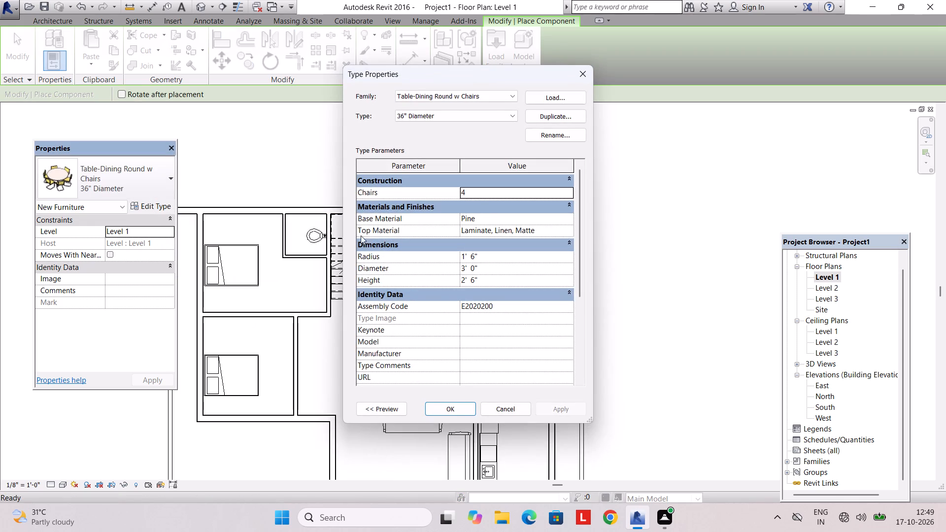
left_click(102, 184)
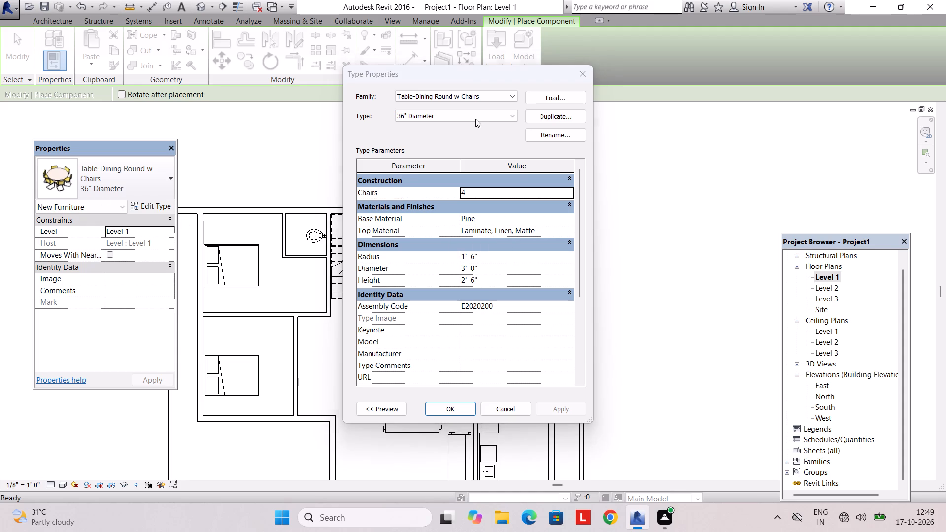
left_click(572, 190)
triple_click(568, 195)
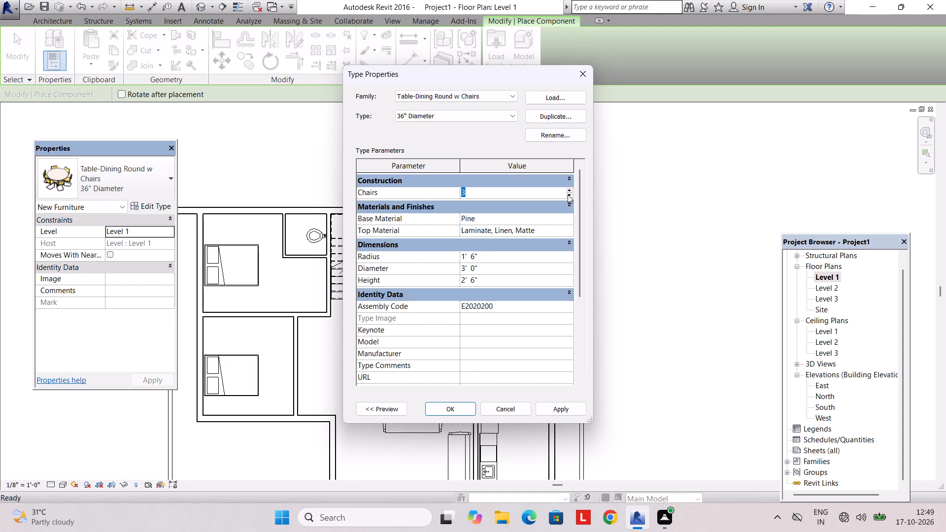
left_click(568, 195)
triple_click(571, 188)
triple_click(571, 188)
left_click(571, 188)
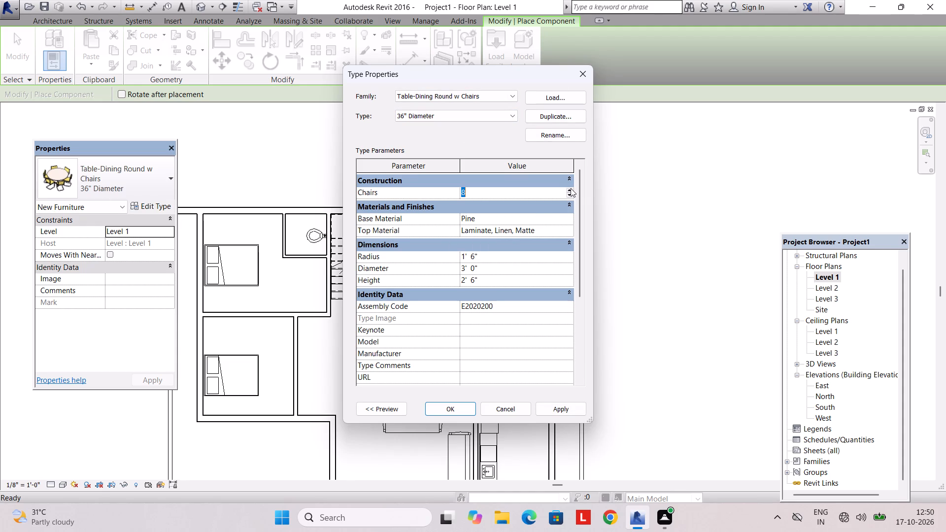
left_click(571, 188)
left_click(571, 188)
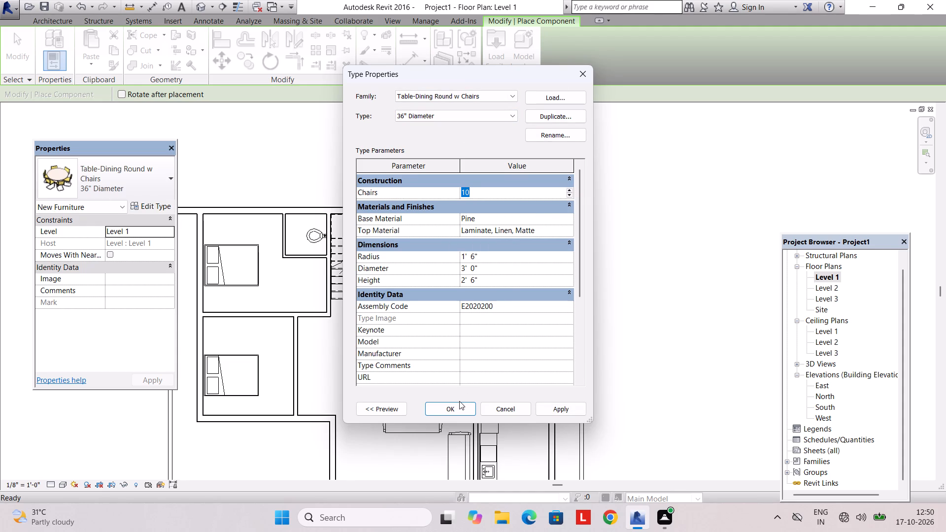
left_click(459, 401)
left_click(458, 410)
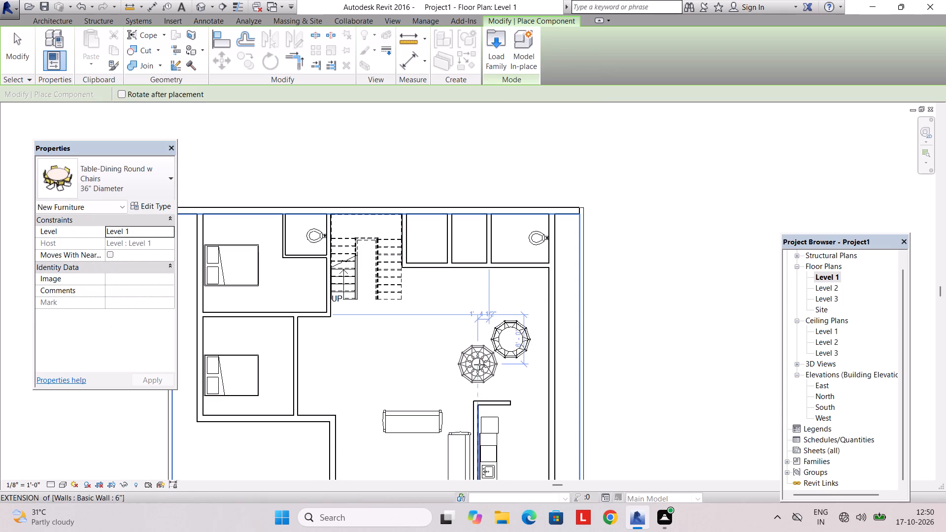
Change the placed round dining table to the 60" Diameter type.
scroll(480, 363, "up", 2)
key("Escape")
left_click(138, 173)
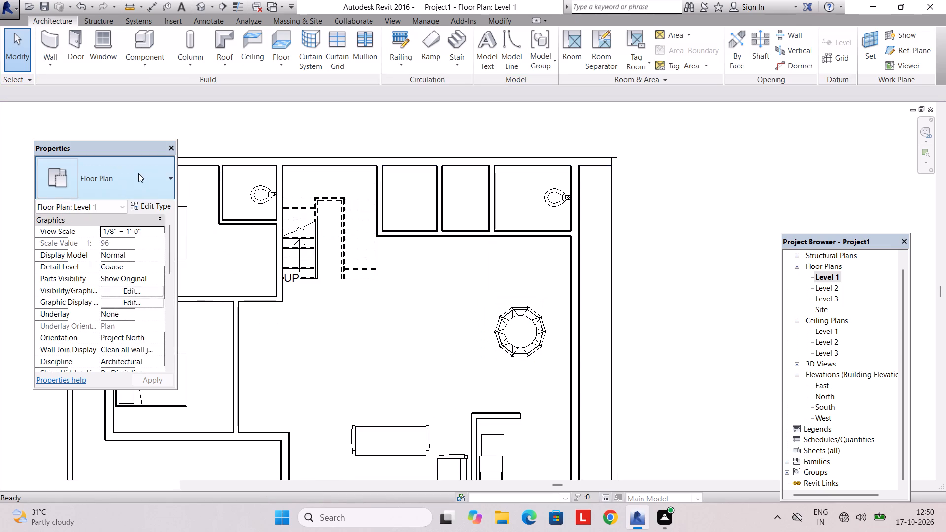
key("Escape")
left_click(507, 308)
left_click(142, 184)
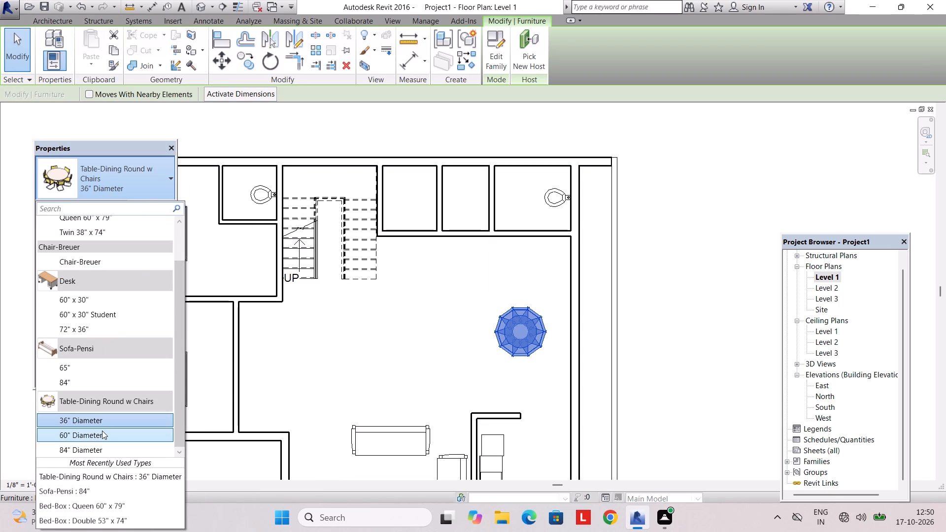
left_click(102, 432)
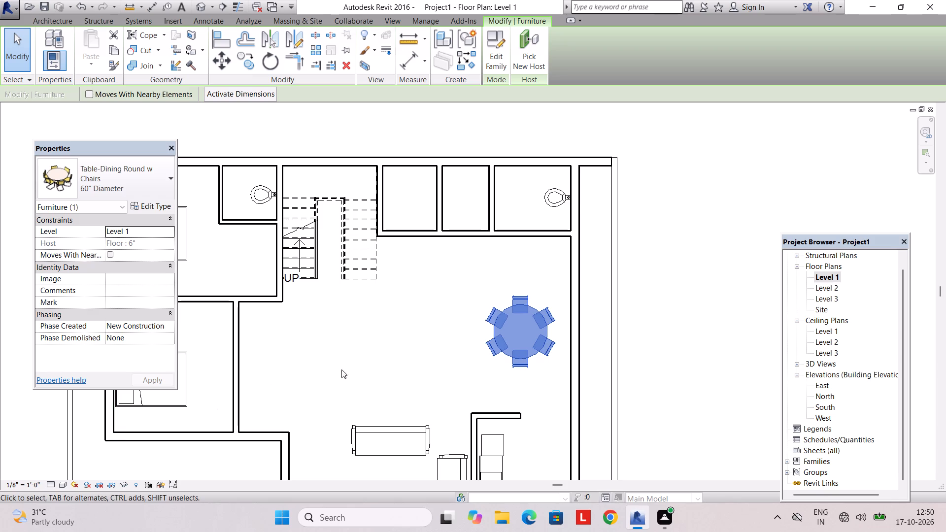
key("Escape")
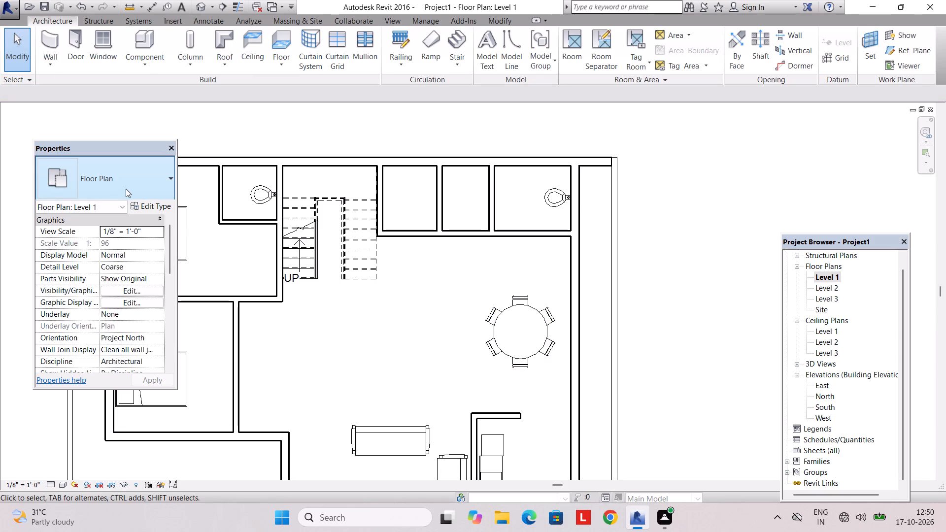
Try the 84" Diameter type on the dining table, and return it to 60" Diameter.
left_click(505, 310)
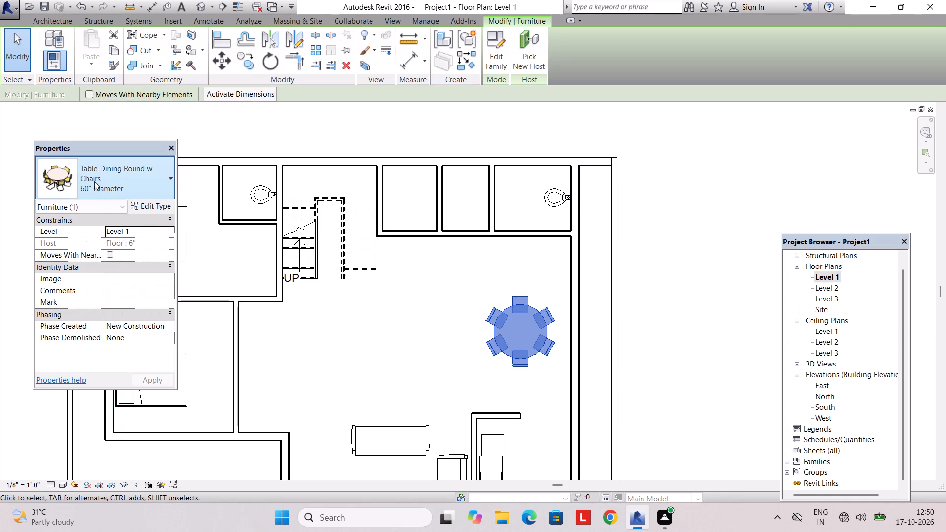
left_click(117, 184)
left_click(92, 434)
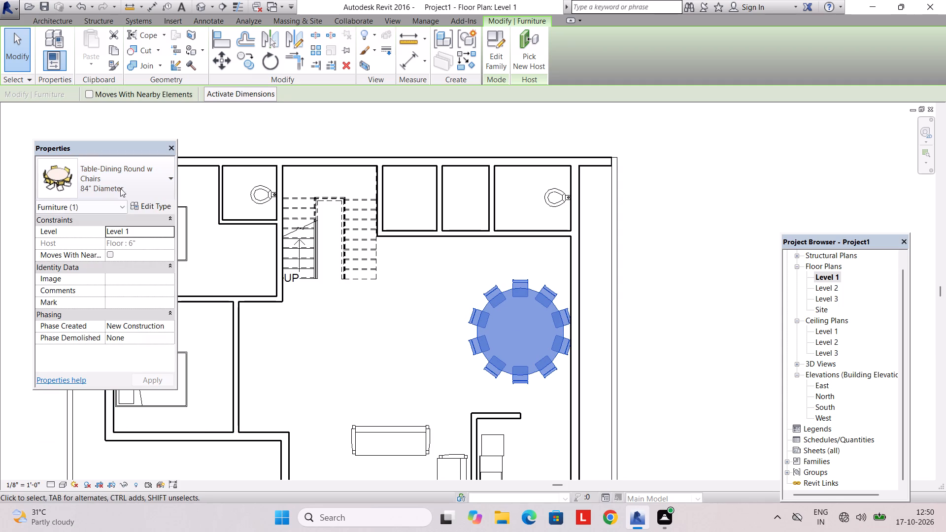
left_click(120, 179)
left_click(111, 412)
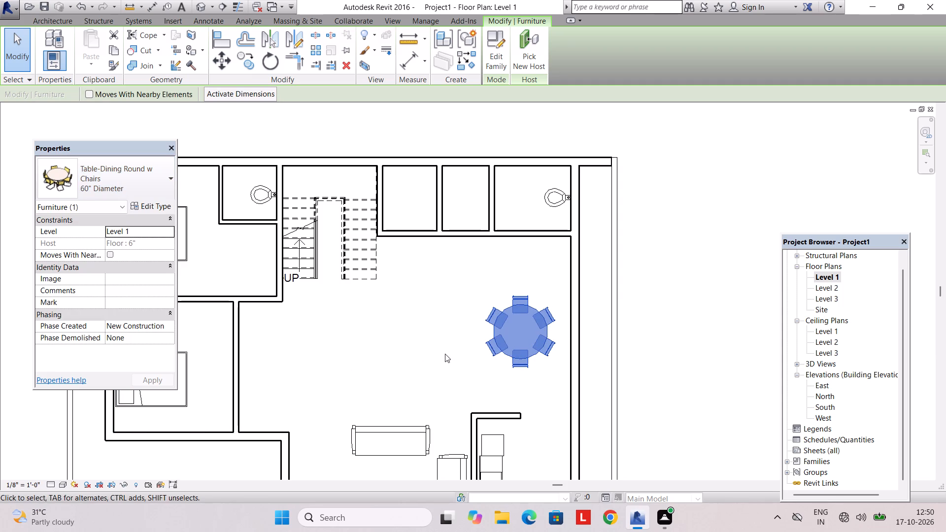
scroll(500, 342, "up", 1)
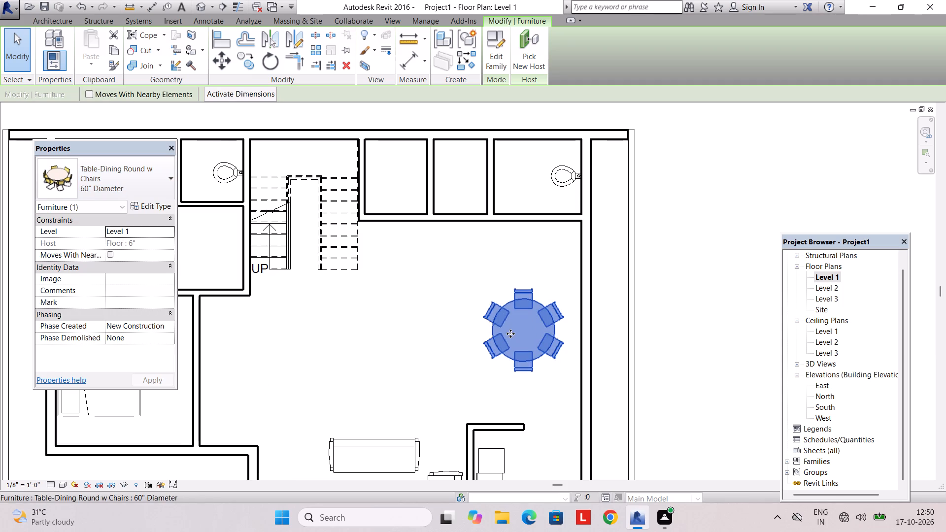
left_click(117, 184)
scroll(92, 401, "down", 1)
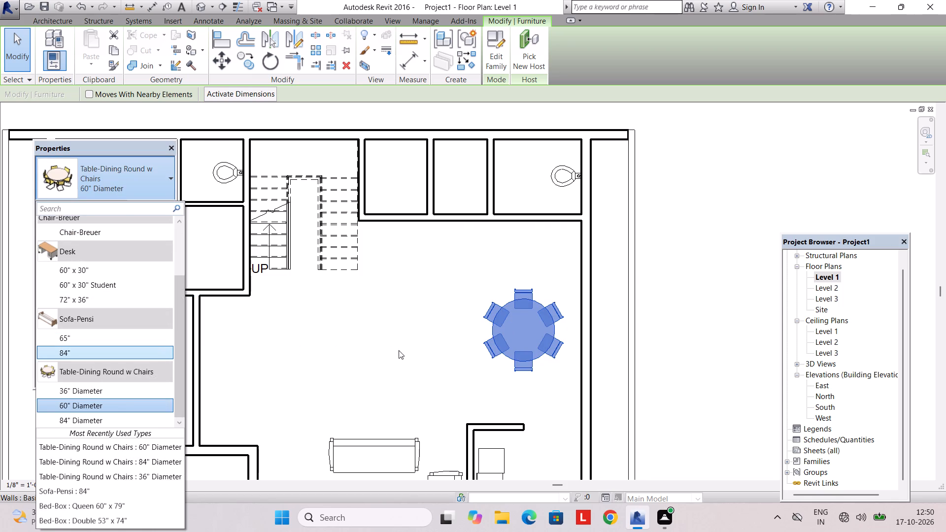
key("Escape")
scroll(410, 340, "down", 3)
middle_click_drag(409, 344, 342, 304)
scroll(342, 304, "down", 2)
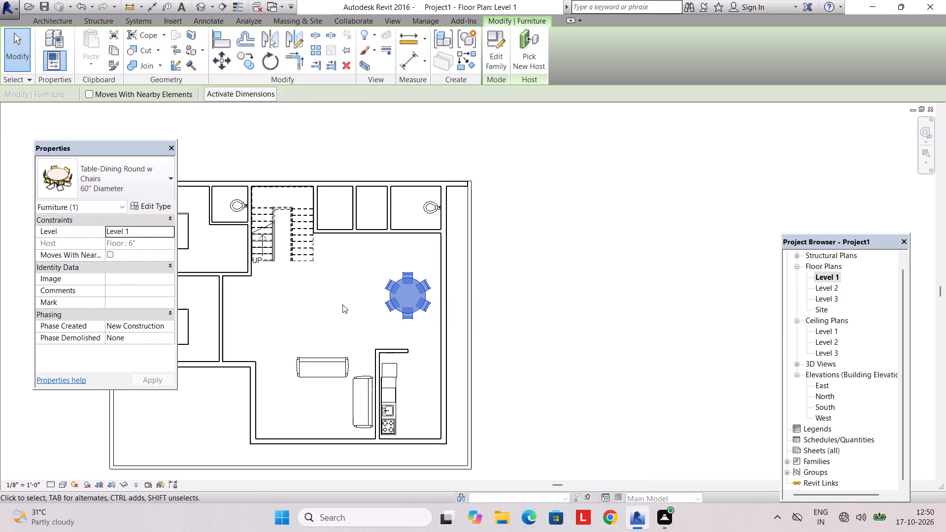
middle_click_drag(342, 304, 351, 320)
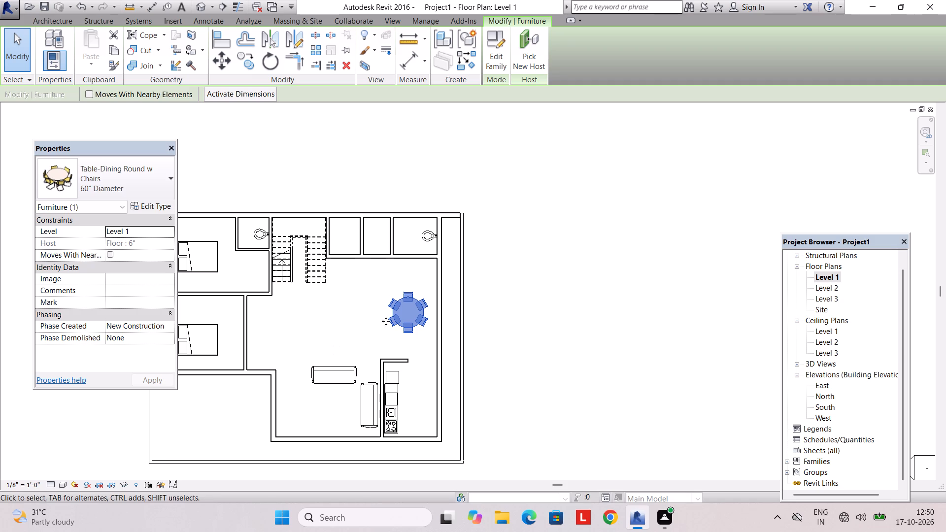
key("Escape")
Set the Chairs parameter of the dining table's 60" Diameter type to 10.
scroll(408, 310, "up", 2)
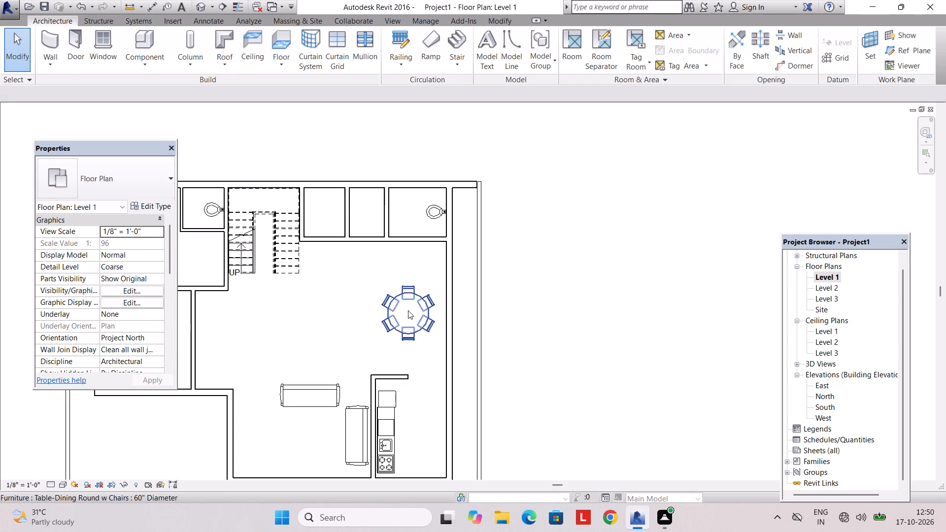
scroll(408, 310, "up", 7)
left_click(412, 293)
left_click(173, 206)
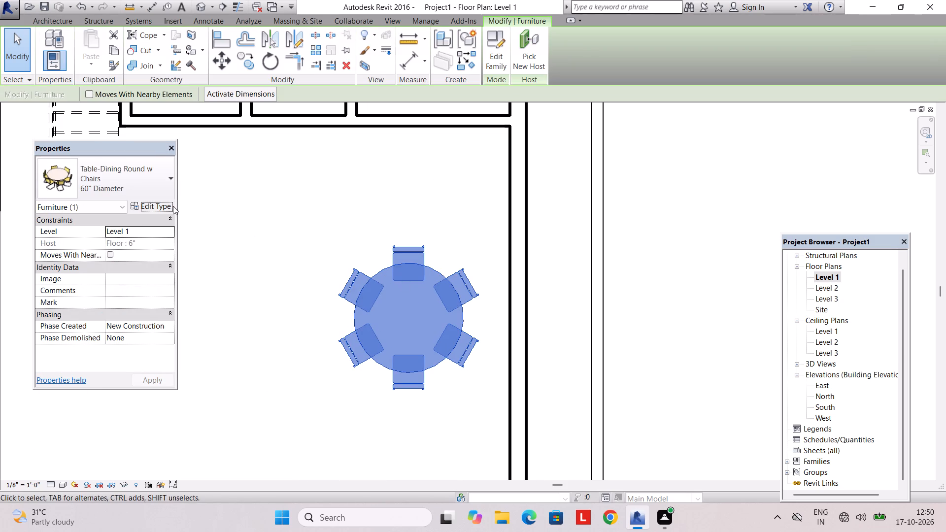
left_click(562, 192)
left_click(569, 193)
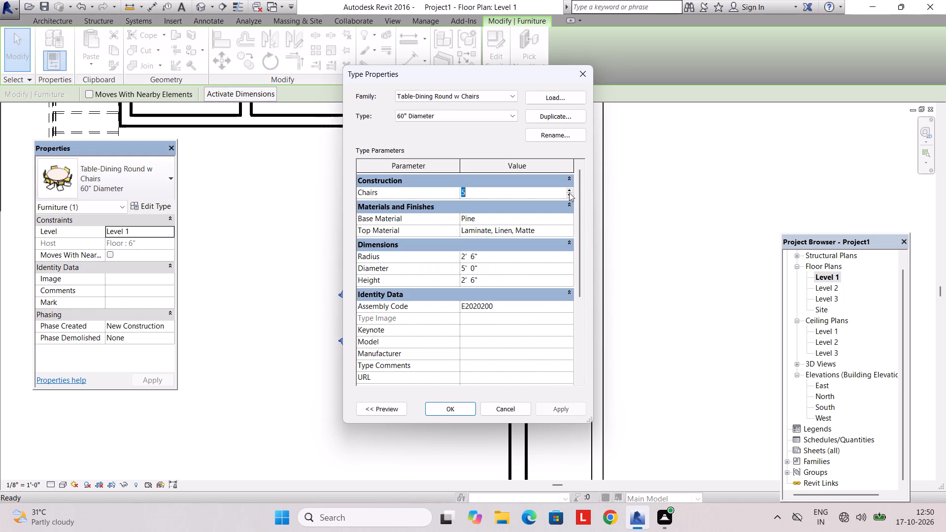
double_click(569, 190)
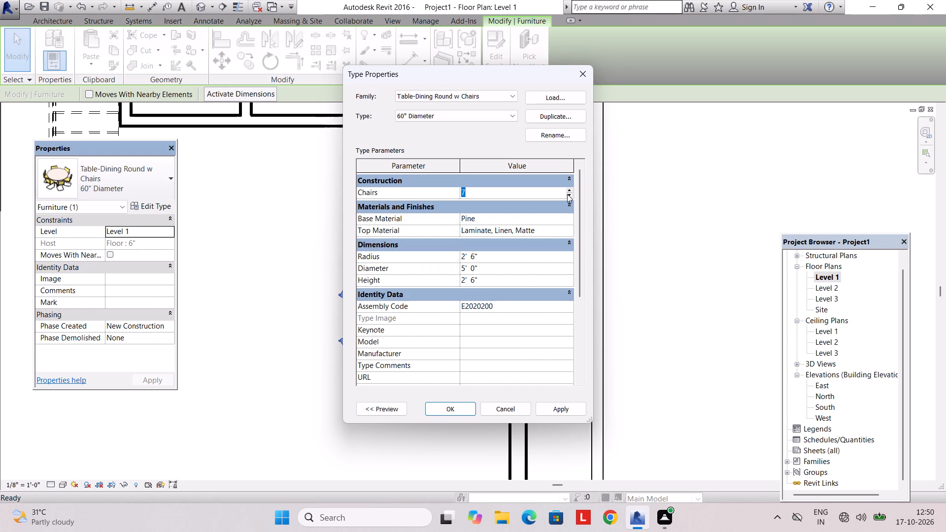
triple_click(568, 189)
left_click(465, 406)
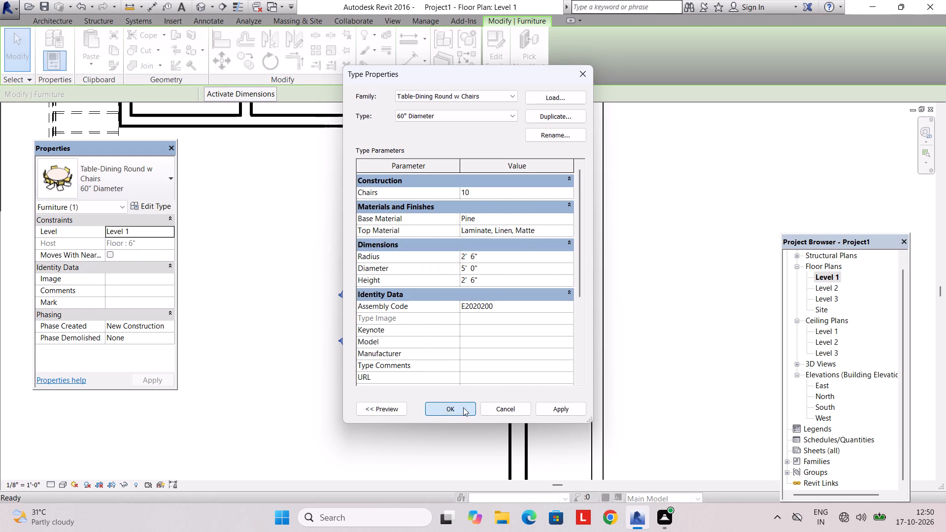
key("Escape")
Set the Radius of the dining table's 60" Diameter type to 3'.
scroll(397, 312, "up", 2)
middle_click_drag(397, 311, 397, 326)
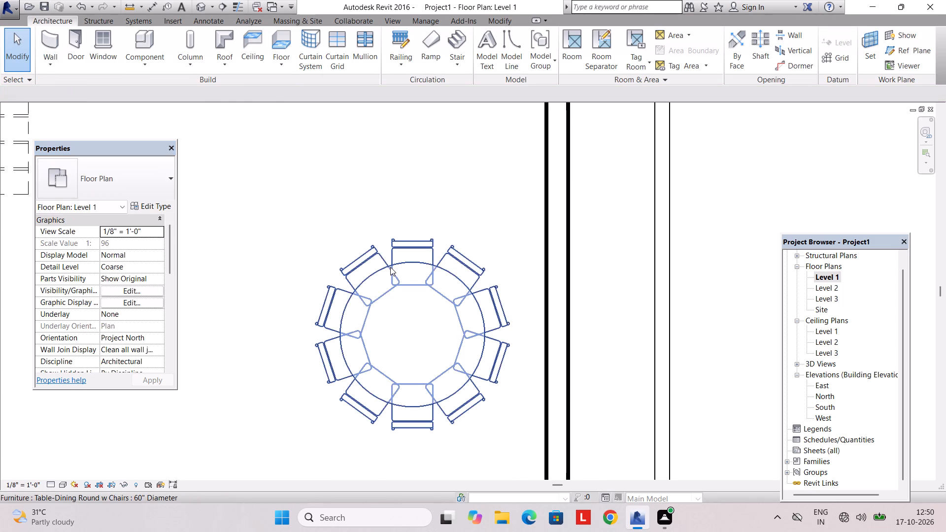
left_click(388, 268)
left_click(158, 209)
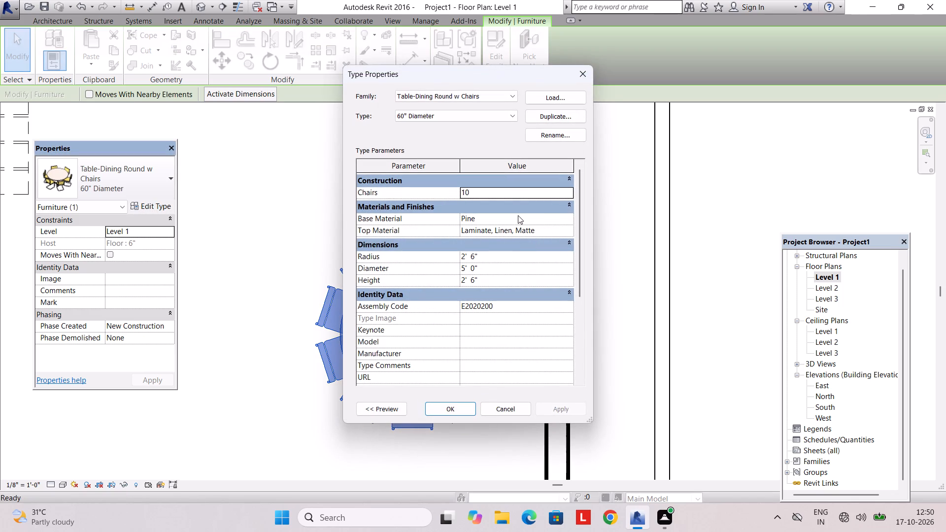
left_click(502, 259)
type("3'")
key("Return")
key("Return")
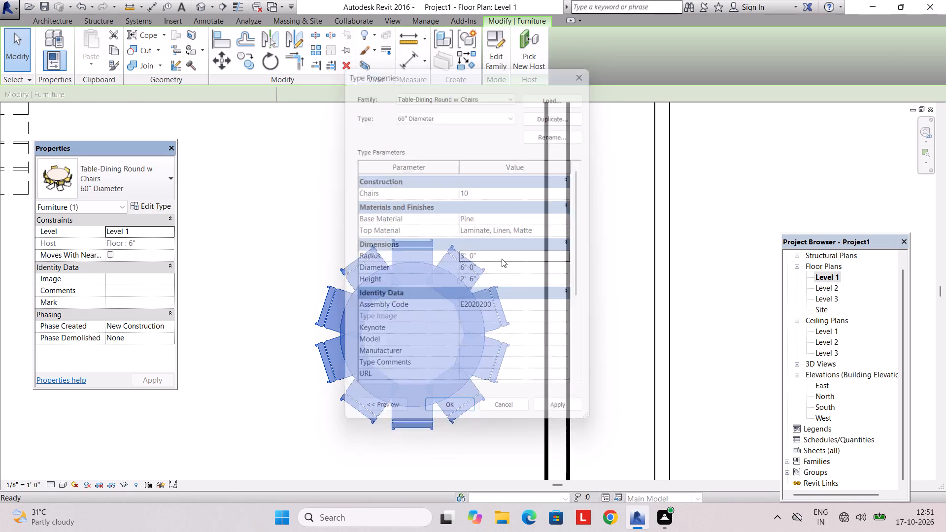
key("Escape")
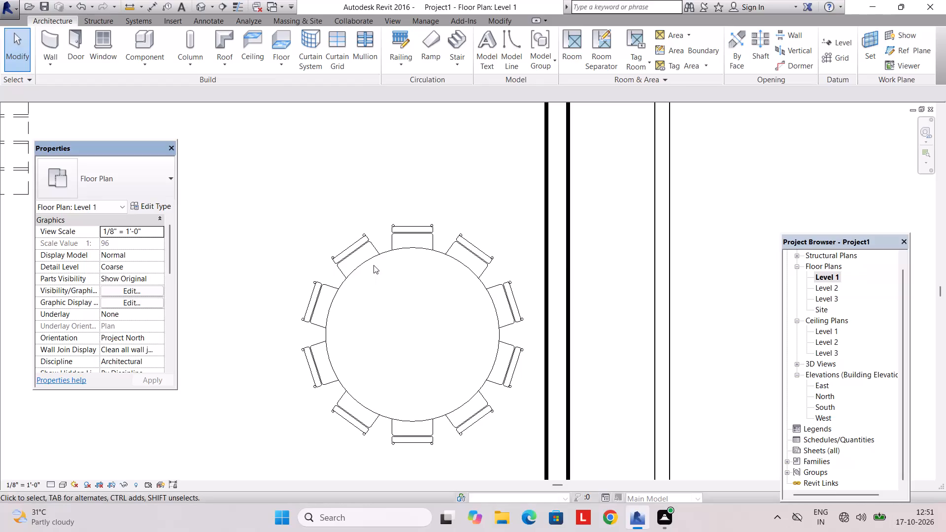
In the 3D view, set the Diameter parameter of the dining table's 60" Diameter type to 6.5'.
scroll(393, 298, "down", 2)
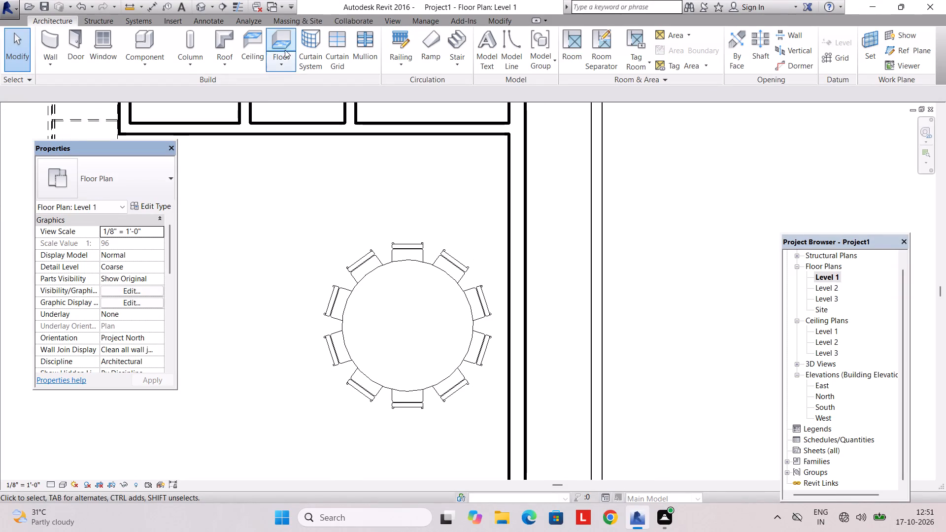
left_click(397, 21)
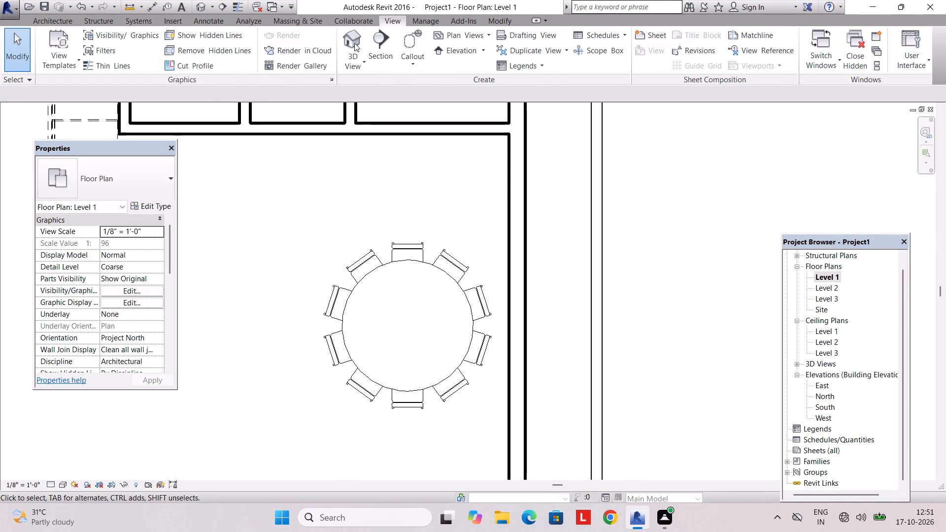
left_click(354, 43)
scroll(462, 288, "down", 2)
middle_click_drag(489, 298, 557, 356)
scroll(603, 265, "up", 3)
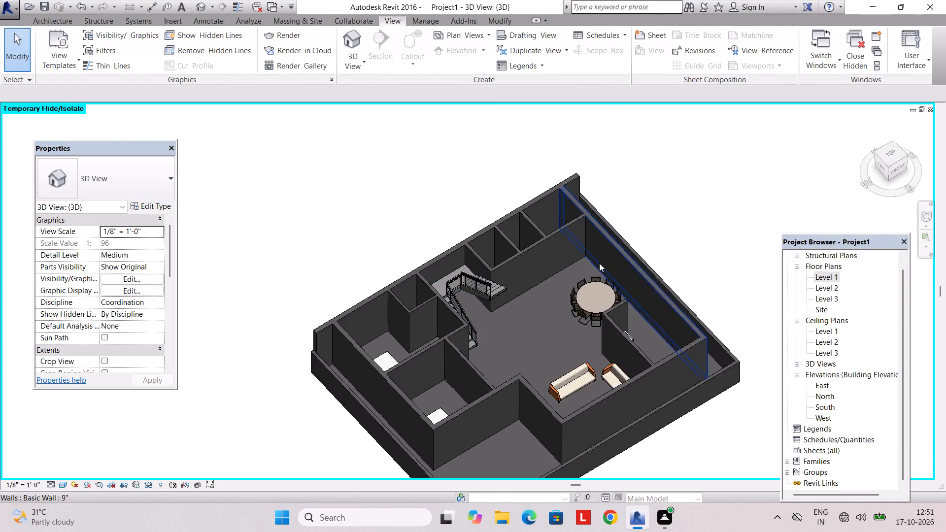
scroll(599, 263, "up", 4)
middle_click_drag(589, 309, 659, 314, "shift")
scroll(539, 273, "up", 6)
middle_click_drag(525, 240, 507, 343)
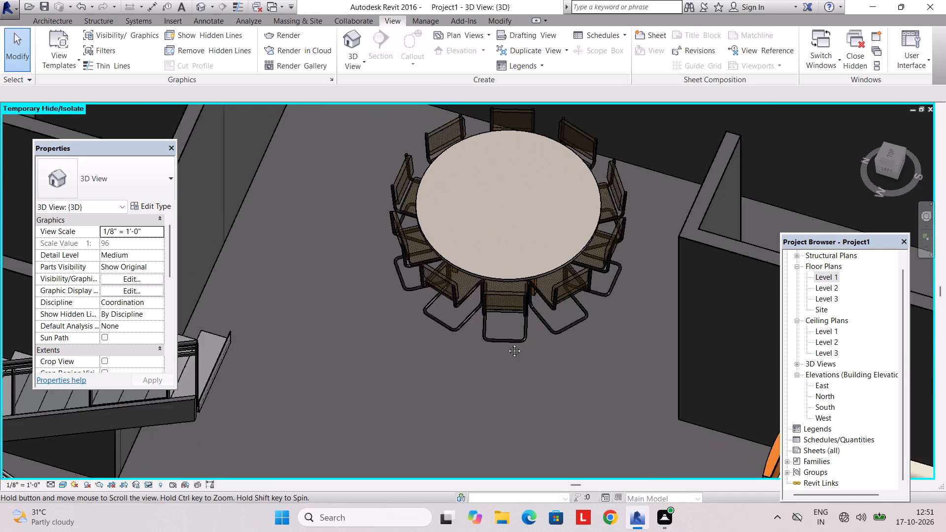
middle_click_drag(507, 343, 505, 351)
left_click(490, 305)
left_click(150, 207)
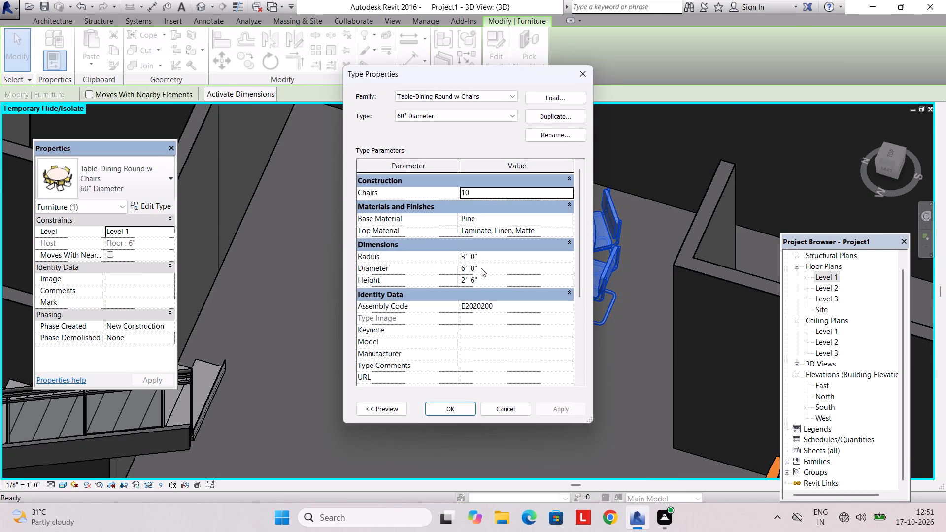
left_click(481, 268)
left_click_drag(481, 268, 451, 268)
key("6")
type(".'")
key("BackSpace")
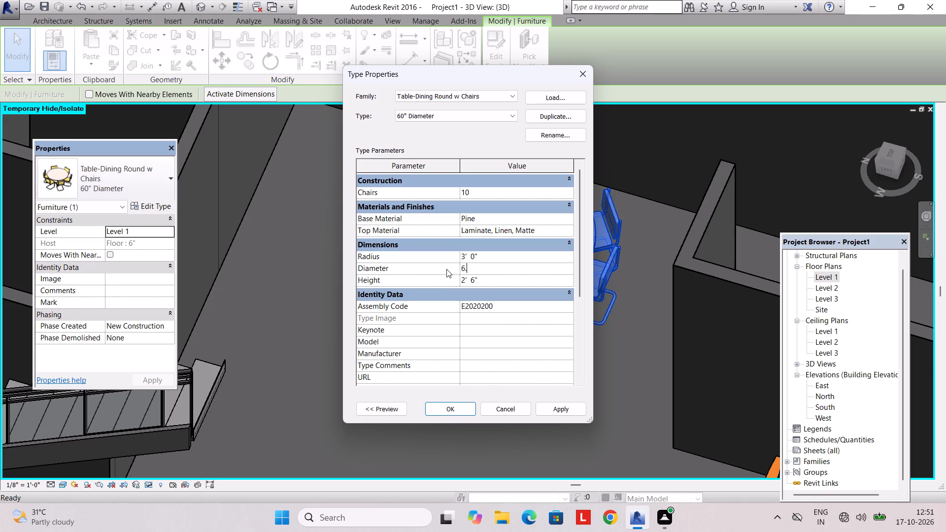
type("5'")
key("Return")
key("Return")
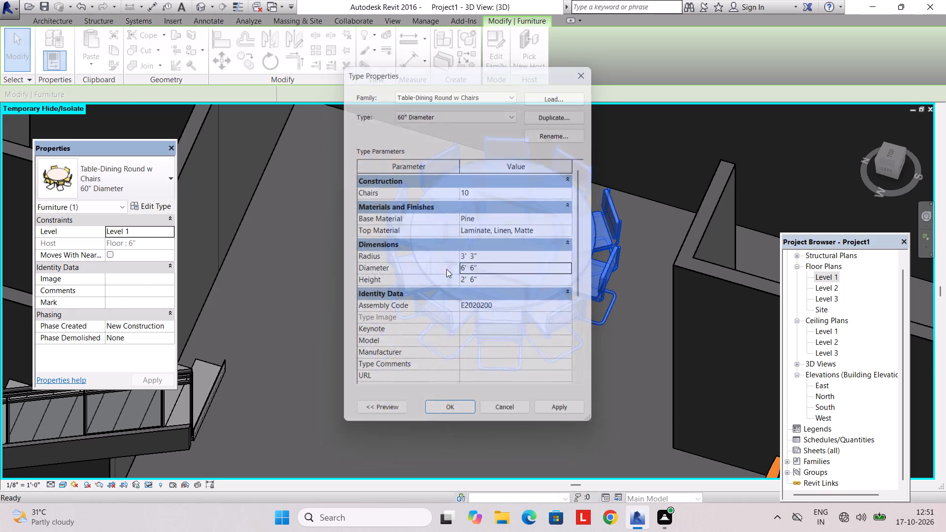
key("Escape")
Examine the resized dining table and the furnished Level 1 layout from several angles in 3D.
scroll(451, 273, "down", 4)
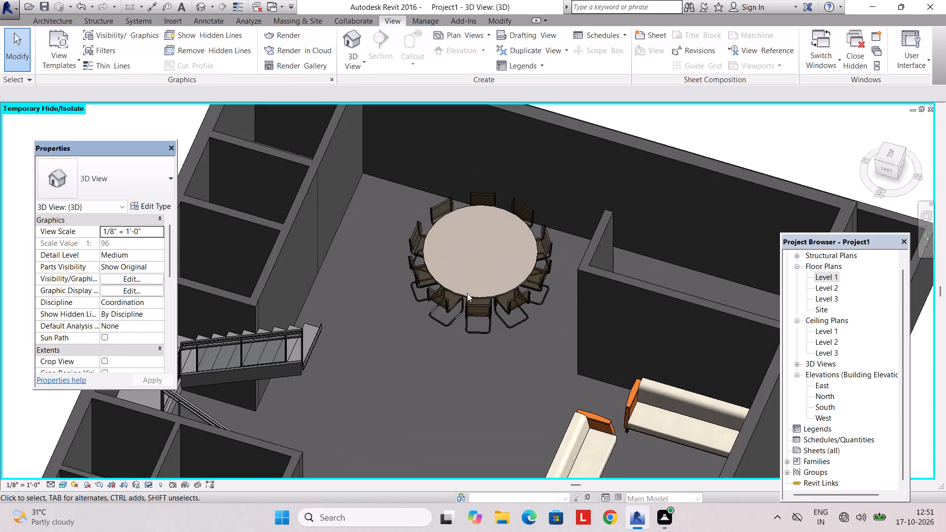
middle_click_drag(464, 293, 398, 303, "shift")
middle_click_drag(483, 364, 453, 246)
middle_click_drag(507, 302, 429, 286, "shift")
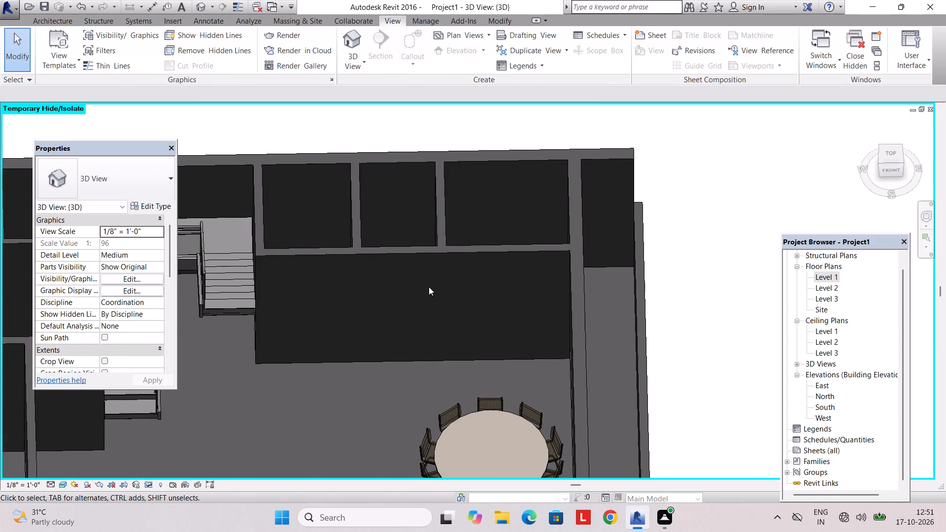
scroll(428, 291, "down", 4)
middle_click_drag(404, 325, 397, 235)
middle_click_drag(397, 265, 369, 228)
middle_click_drag(368, 249, 429, 295)
scroll(430, 304, "down", 3)
middle_click_drag(430, 304, 334, 450)
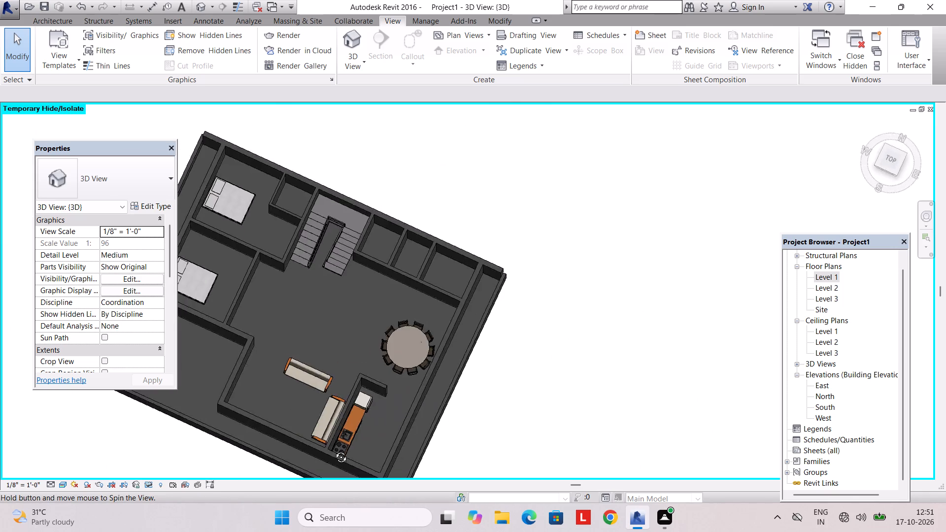
middle_click_drag(334, 450, 406, 384)
On the Level 1 plan, place Single-Flush 36" x 84" doors in the north bedroom's south wall and the south bedroom's east wall, near their shared corner.
double_click(826, 280)
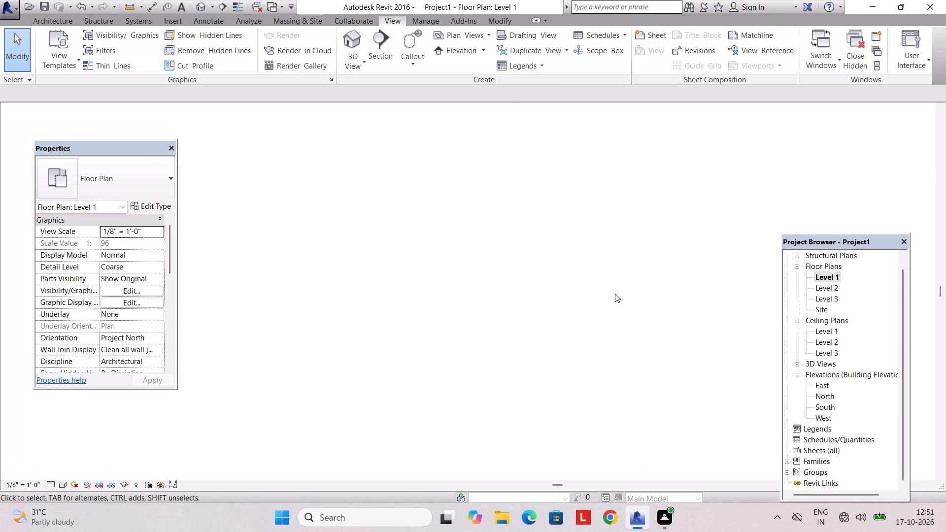
scroll(498, 266, "down", 8)
middle_click_drag(347, 304, 410, 253)
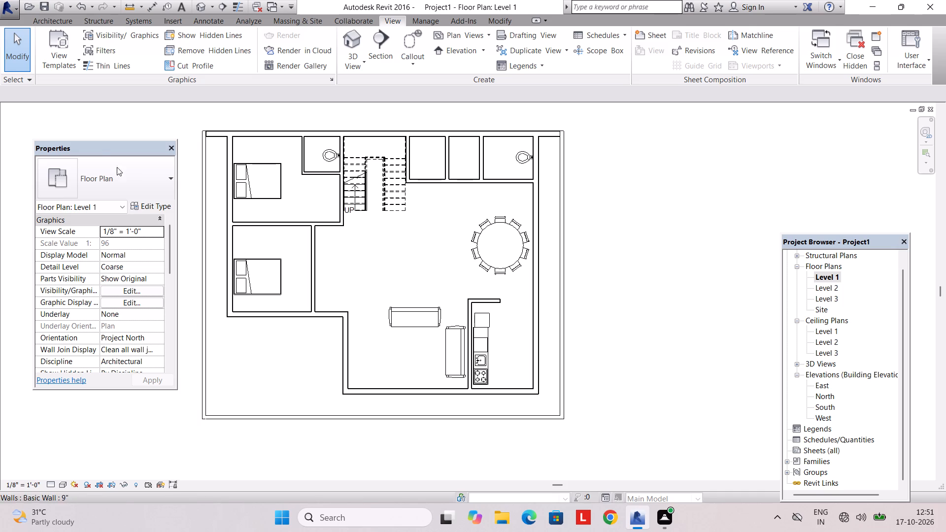
left_click(68, 21)
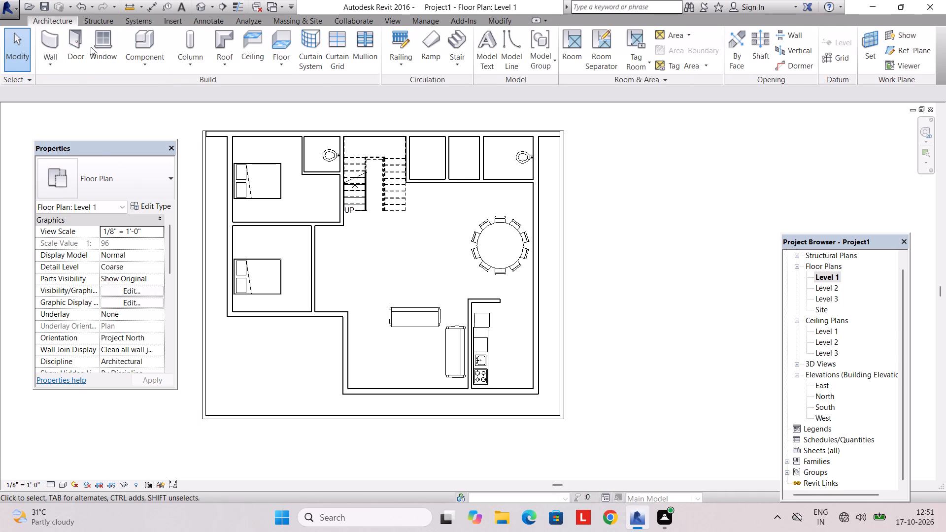
left_click(74, 42)
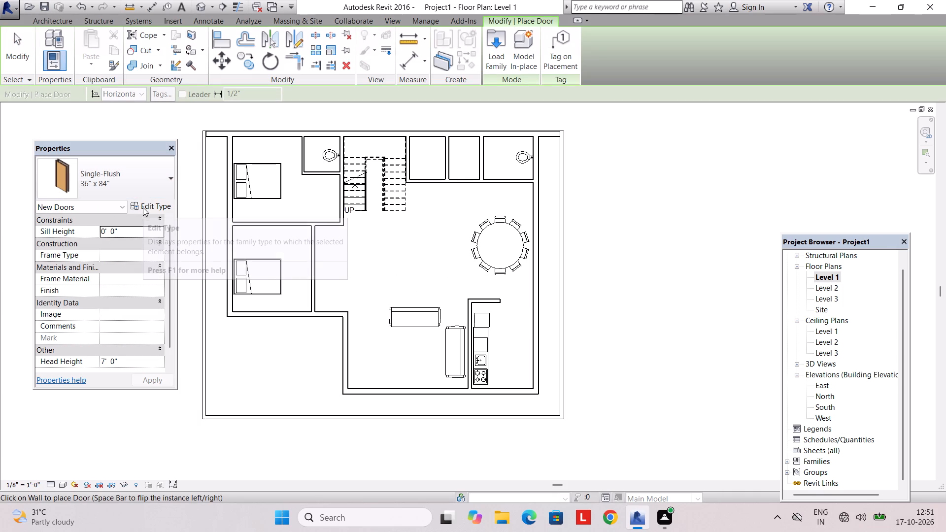
scroll(317, 223, "up", 2)
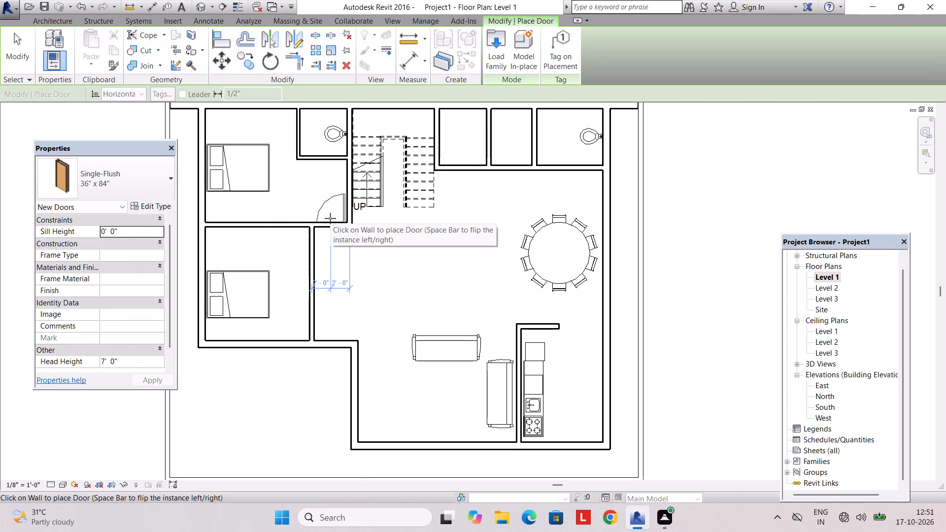
scroll(330, 218, "up", 7)
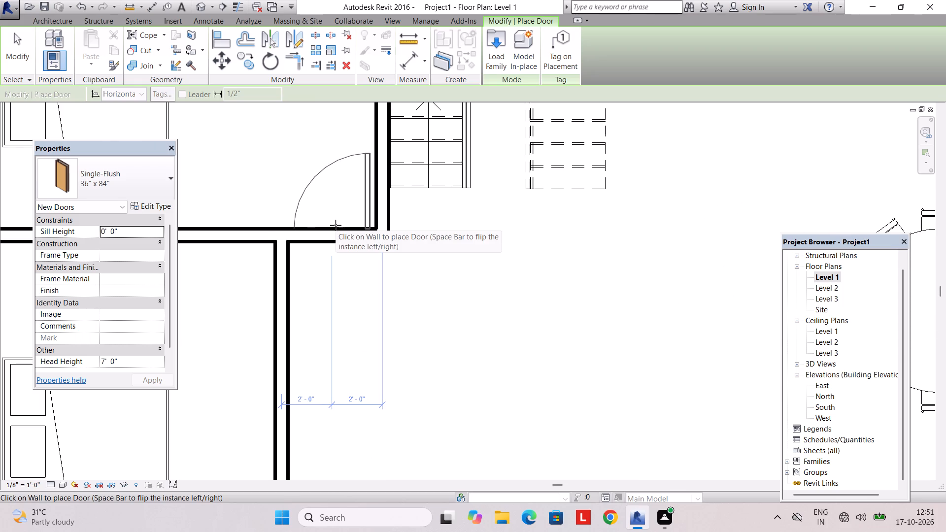
left_click(336, 225)
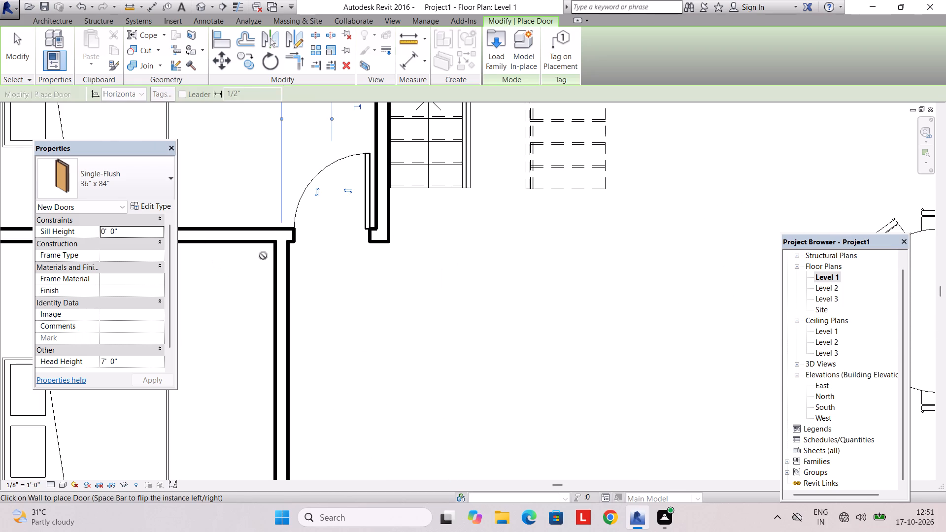
left_click(271, 284)
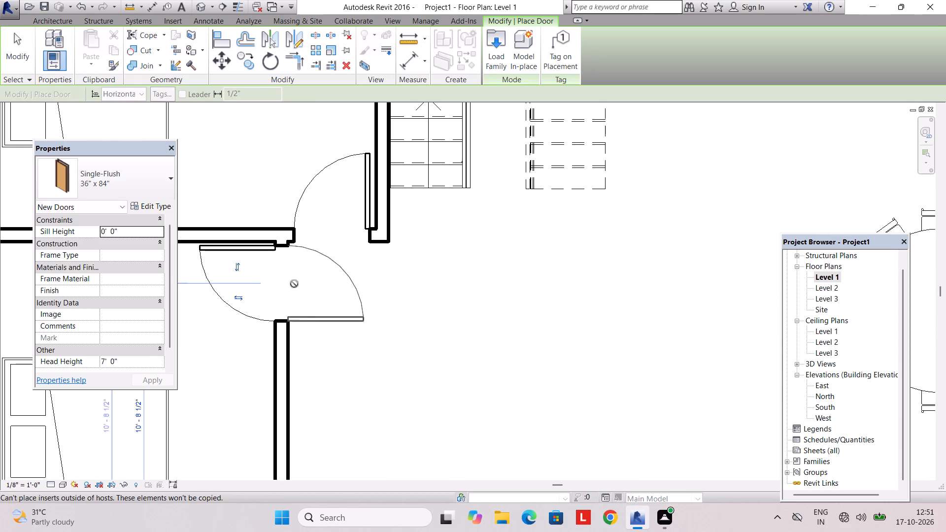
Place a flipped Single-Flush 36" x 84" door in the kitchen's east wall, centred about 2'-1" from the south wall.
scroll(324, 284, "down", 8)
middle_click_drag(344, 311, 334, 282)
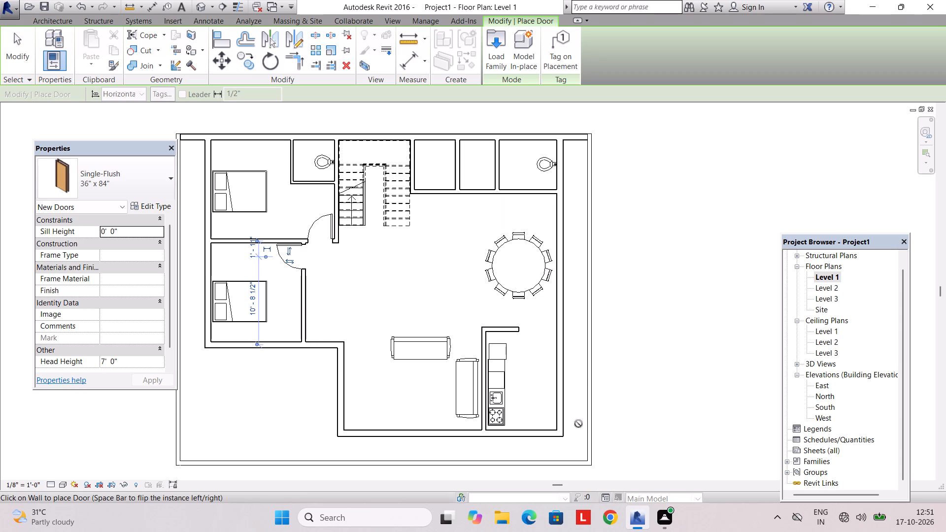
scroll(559, 429, "up", 1)
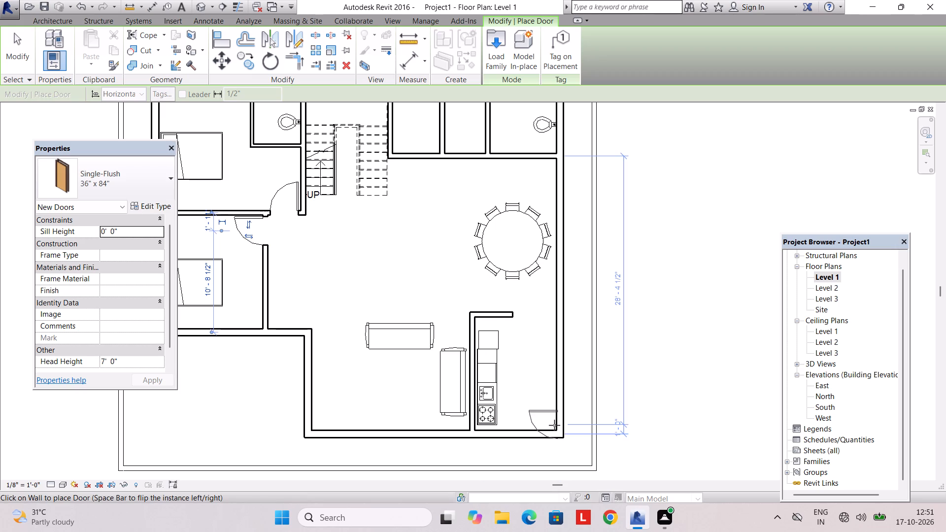
key("space")
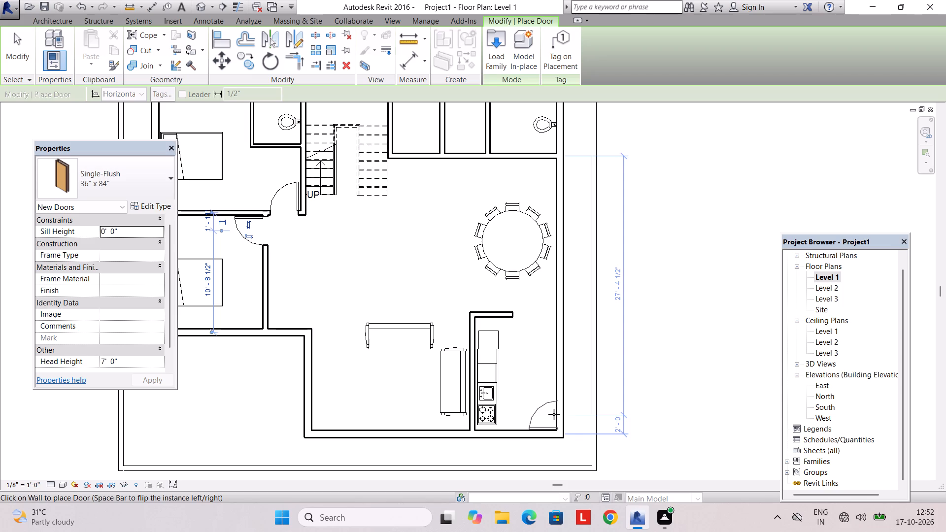
scroll(554, 414, "up", 5)
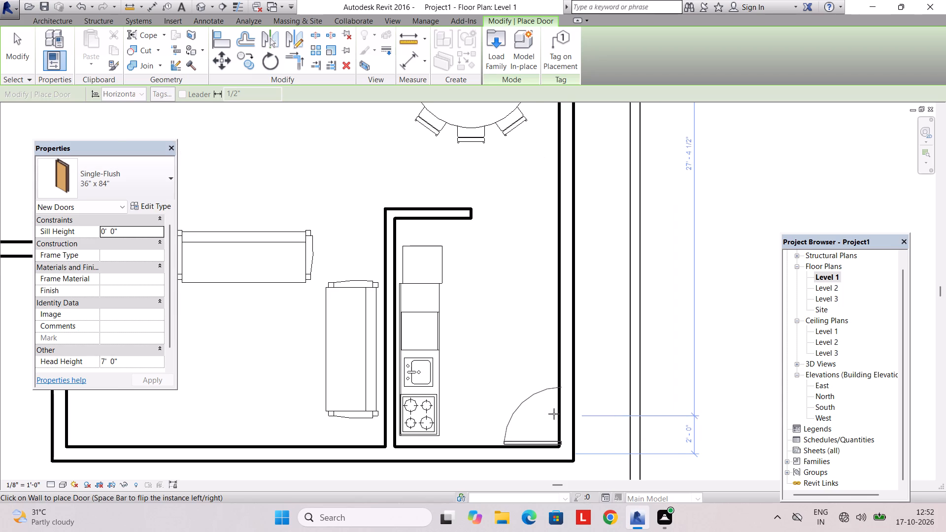
scroll(554, 410, "up", 3)
middle_click_drag(552, 413, 545, 336)
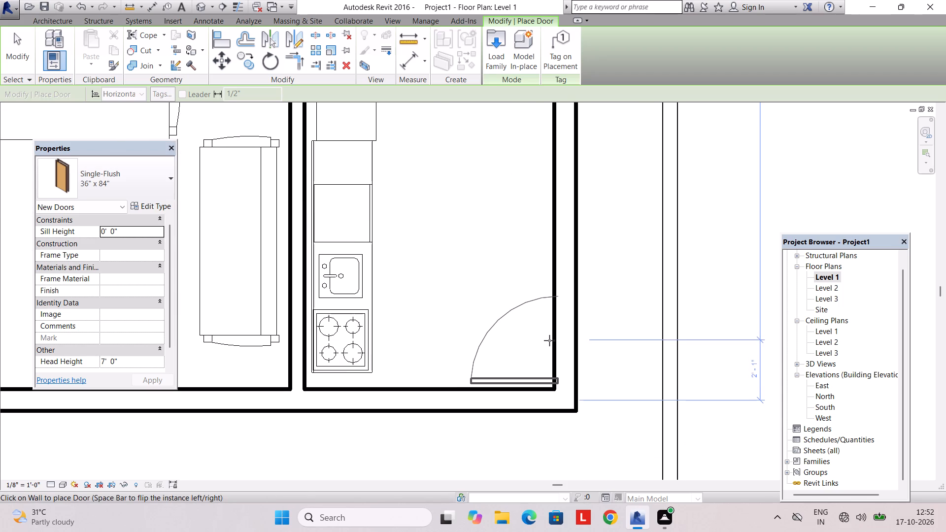
left_click(549, 340)
Place a flipped Single-Flush 36" x 84" door in the dining area's east wall, just south of the northeast toilet.
scroll(501, 301, "down", 8)
middle_click_drag(482, 227, 464, 401)
scroll(390, 324, "down", 2)
middle_click_drag(364, 335, 436, 279)
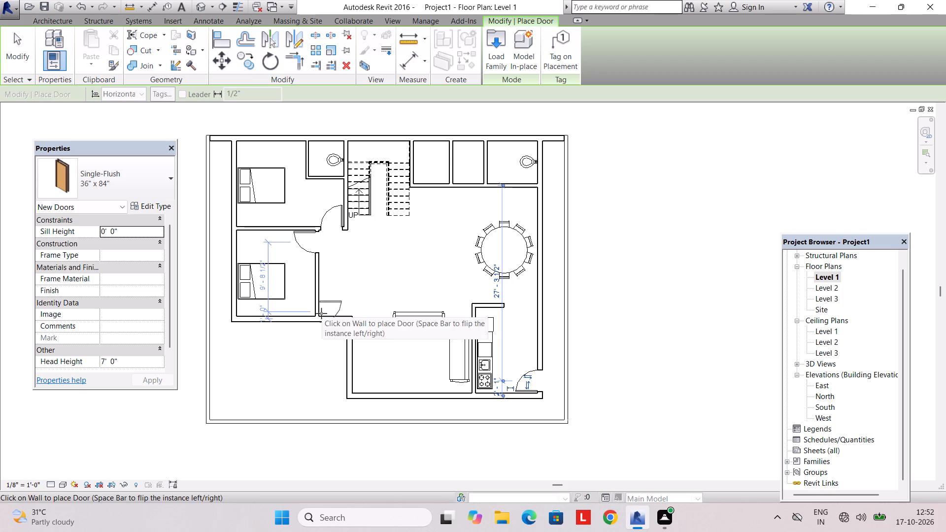
middle_click_drag(425, 253, 341, 315)
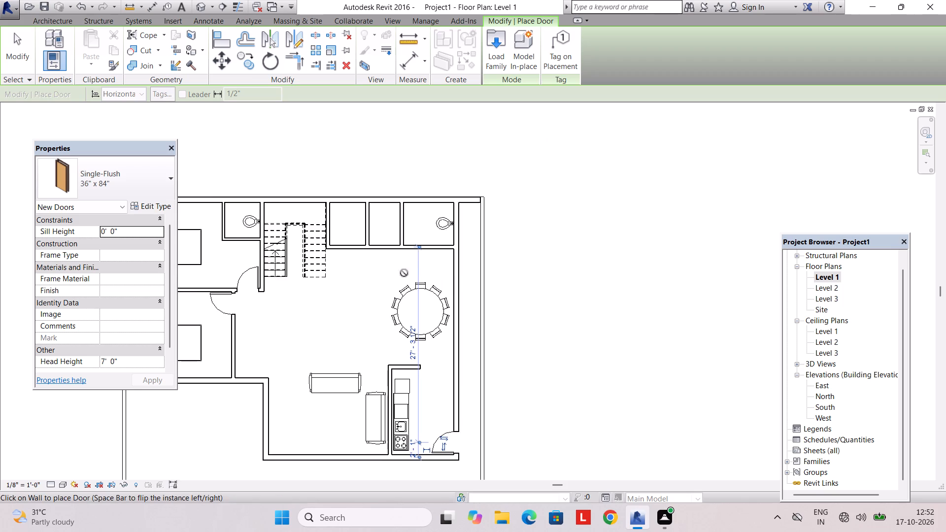
scroll(449, 259, "up", 6)
key("space")
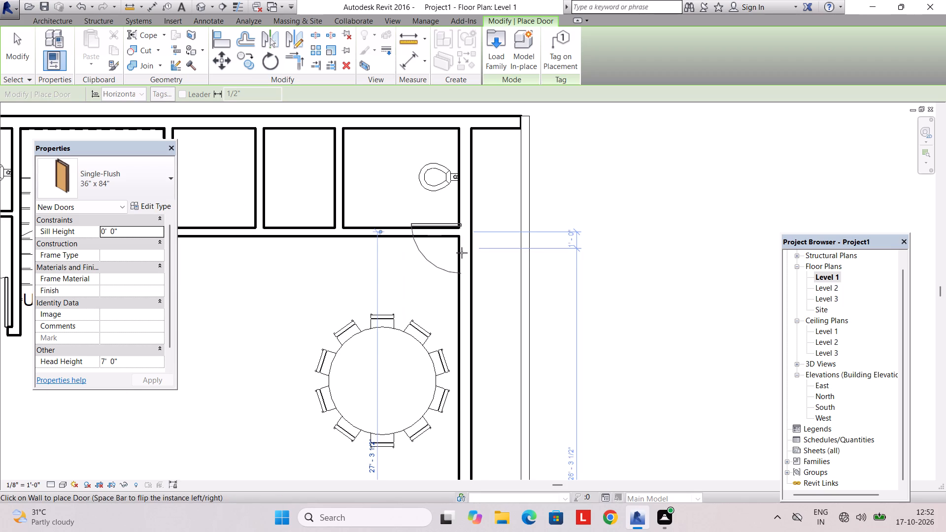
left_click(462, 265)
scroll(305, 294, "down", 7)
middle_click_drag(249, 325, 307, 307)
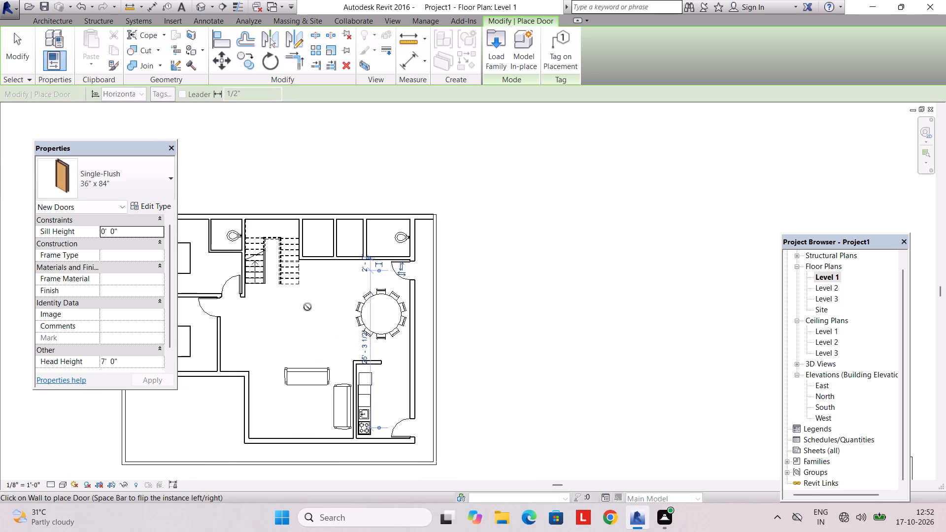
key("Escape")
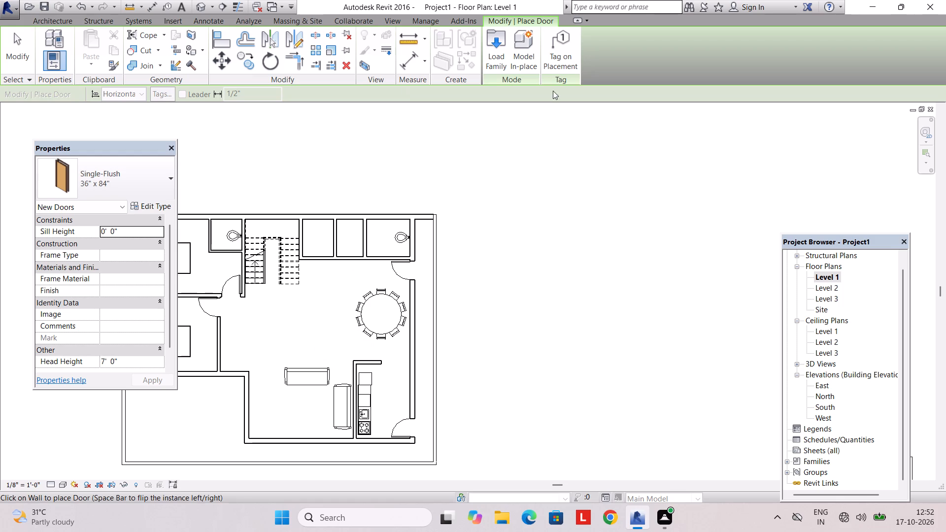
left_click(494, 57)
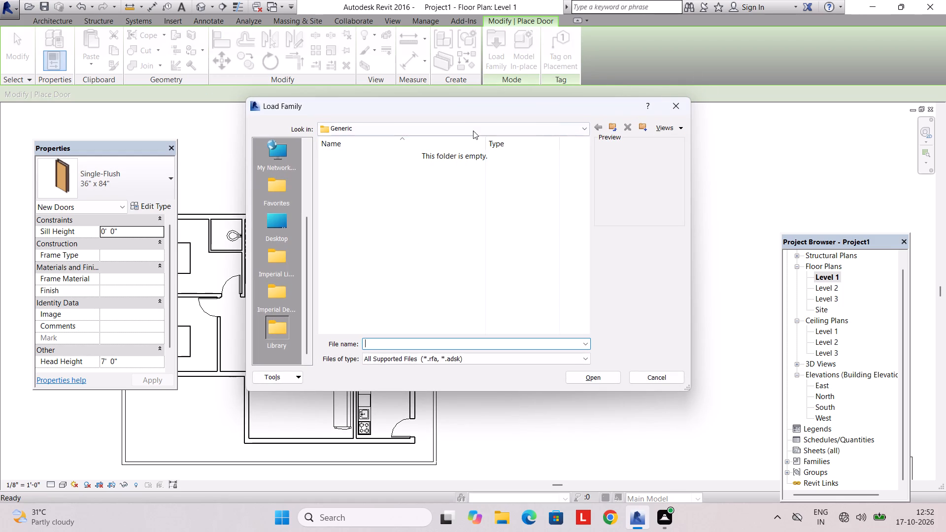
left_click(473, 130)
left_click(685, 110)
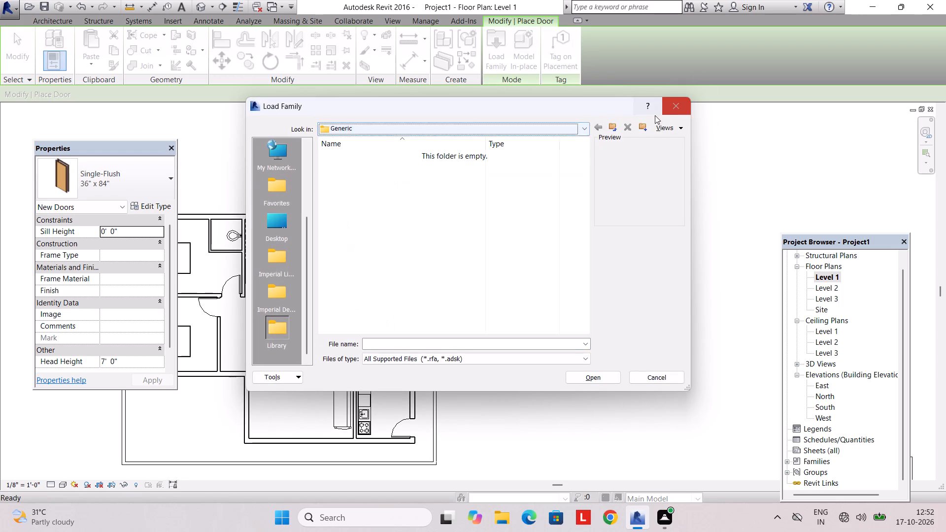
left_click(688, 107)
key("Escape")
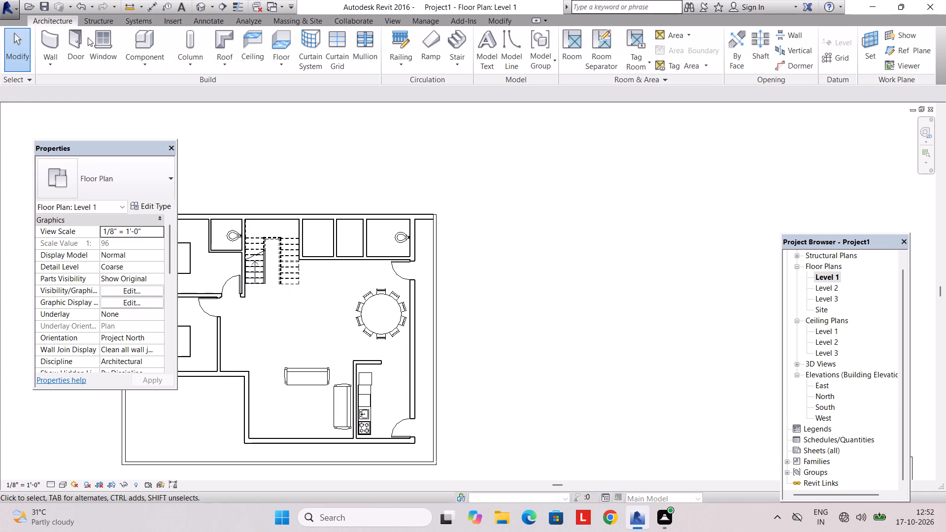
Duplicate the Single-Flush 36" x 84" door type as a new type named 2'7".
left_click(76, 47)
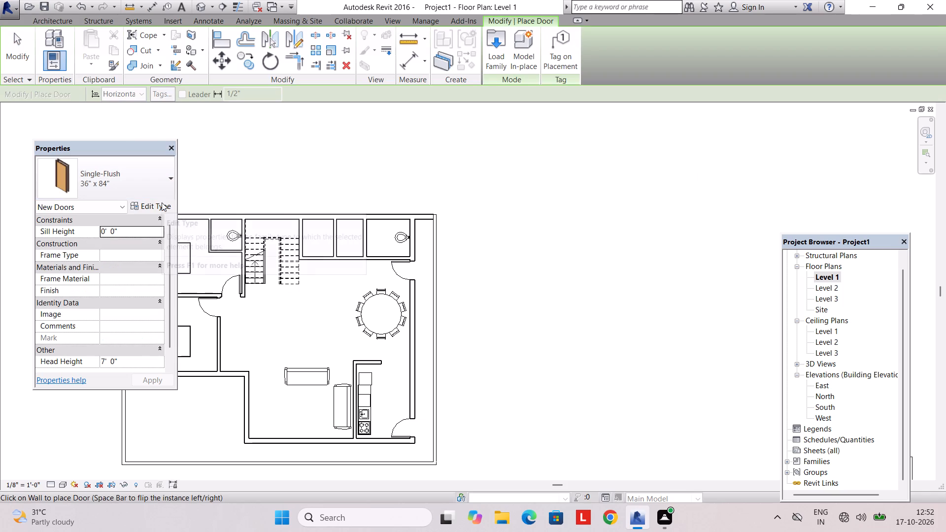
left_click(162, 202)
left_click(553, 113)
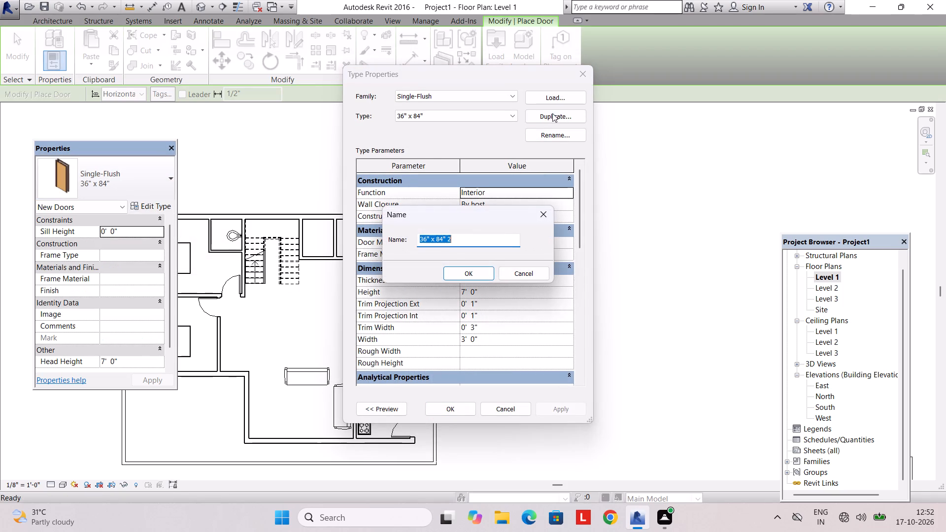
type("2.7")
key("BackSpace")
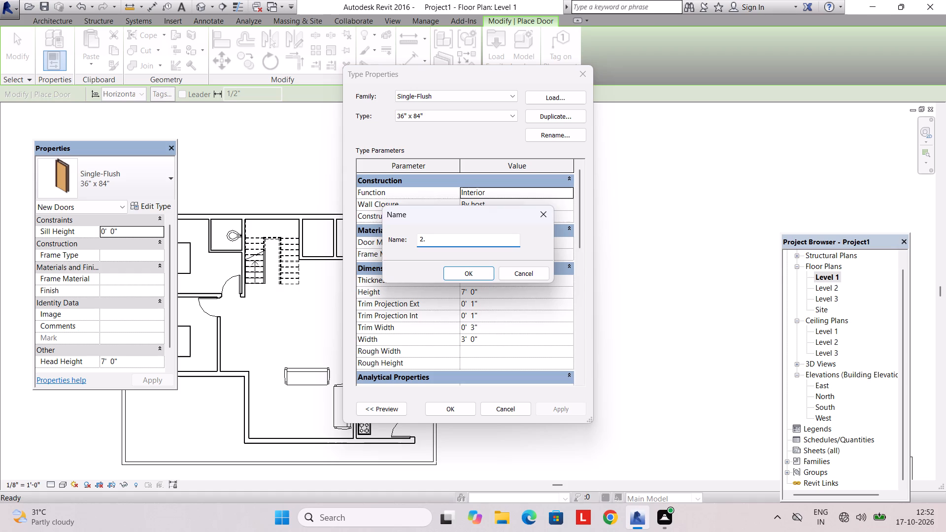
key("BackSpace")
type("'7\"")
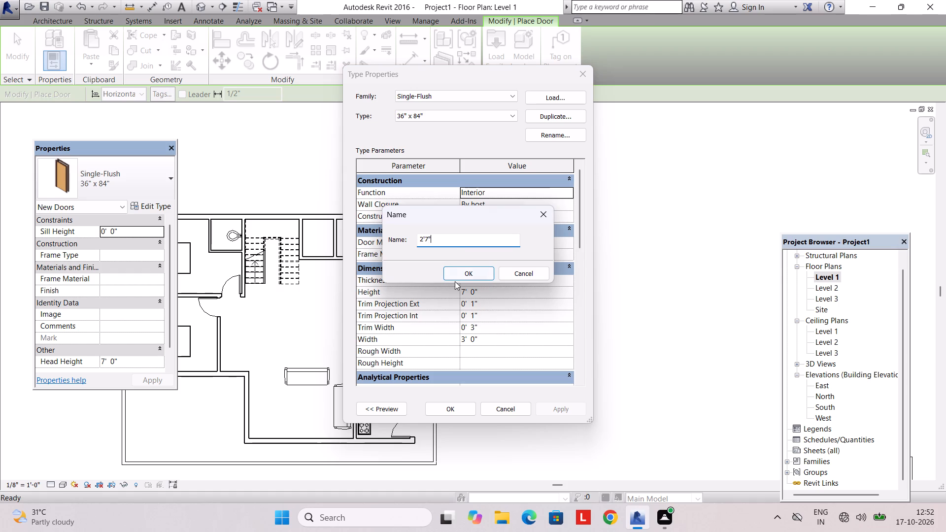
left_click(455, 281)
left_click(456, 275)
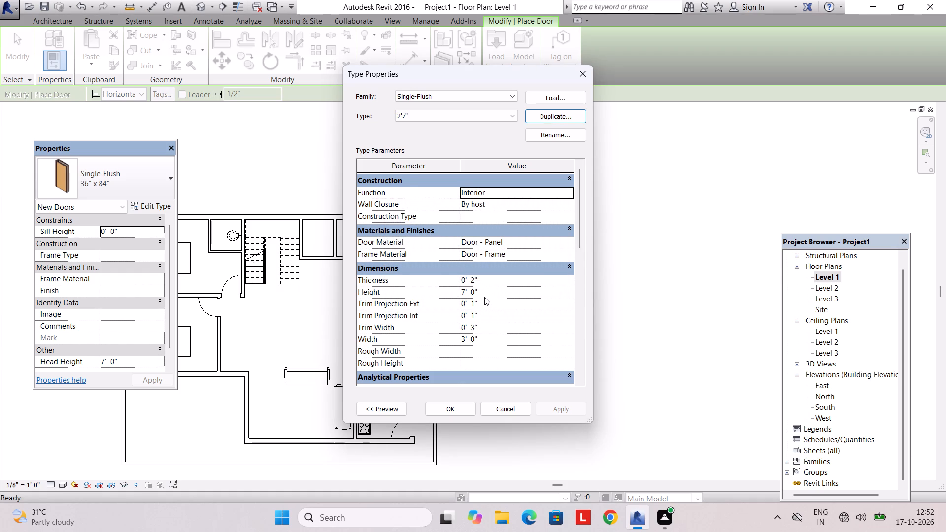
Set the Width of the 2'7" door type to 2'7".
left_click(484, 337)
type("2.")
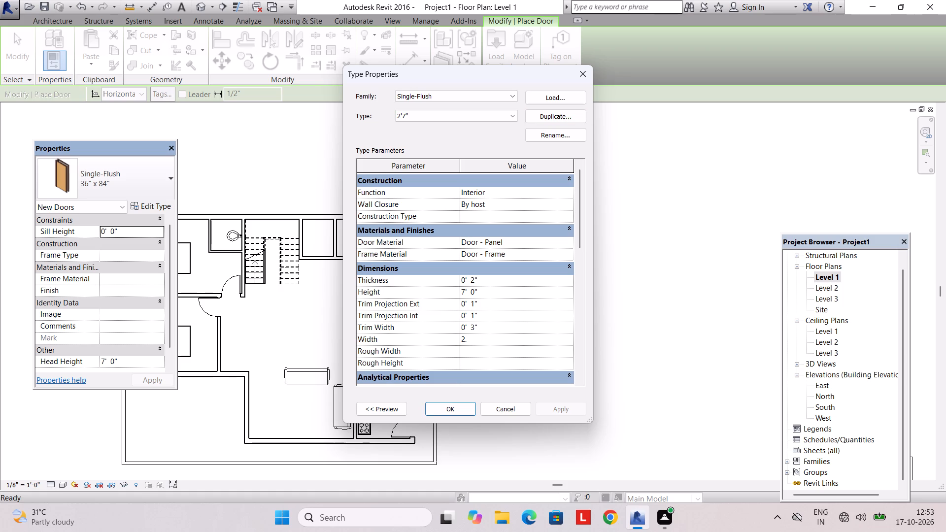
key("BackSpace")
key("7")
key("BackSpace")
type("'7\"")
key("Return")
left_click(453, 411)
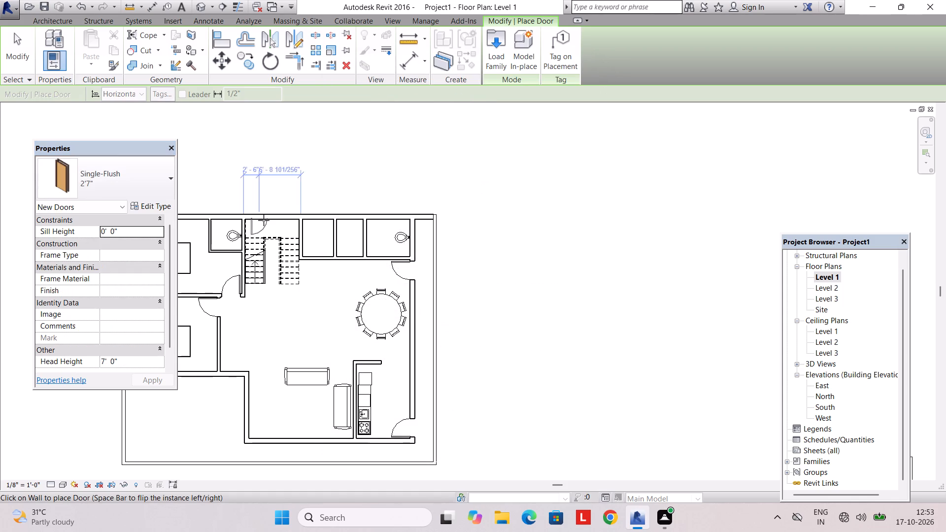
Place inward-opening 2'7" doors in the south walls of the three small rooms east of the staircase, each about 1'-9" from its west wall.
scroll(301, 232, "up", 2)
scroll(335, 280, "up", 5)
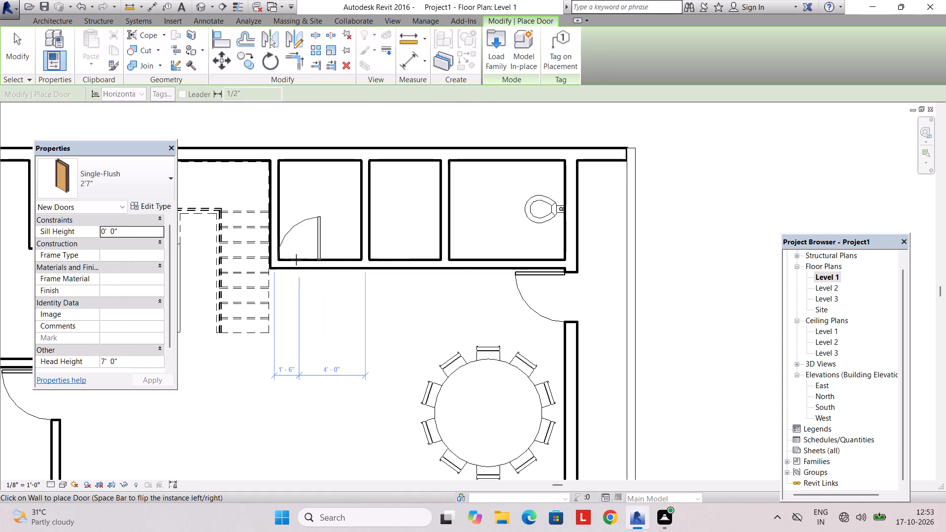
key("space")
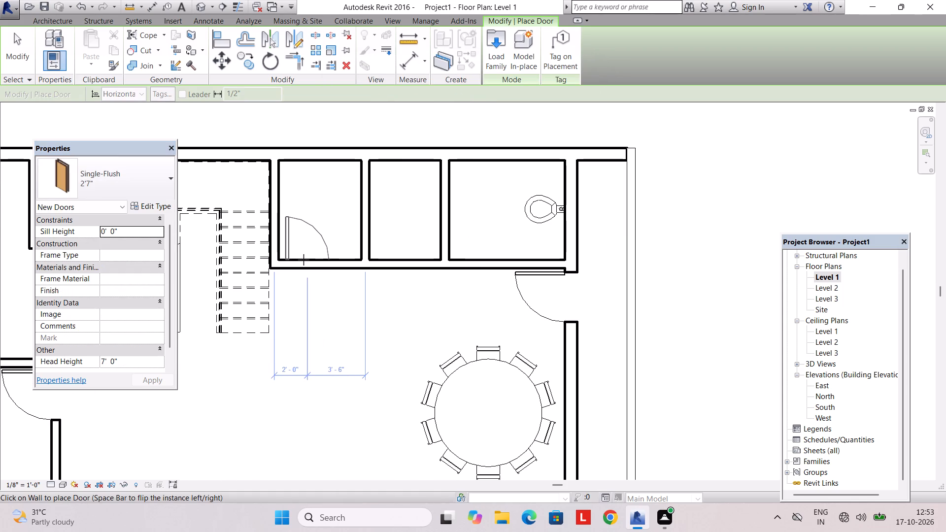
scroll(304, 260, "up", 3)
left_click(303, 260)
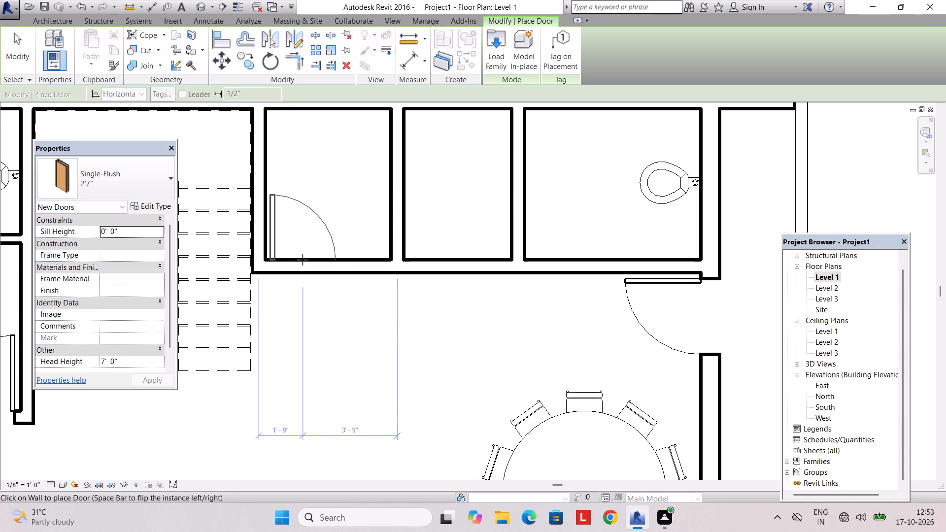
left_click(442, 259)
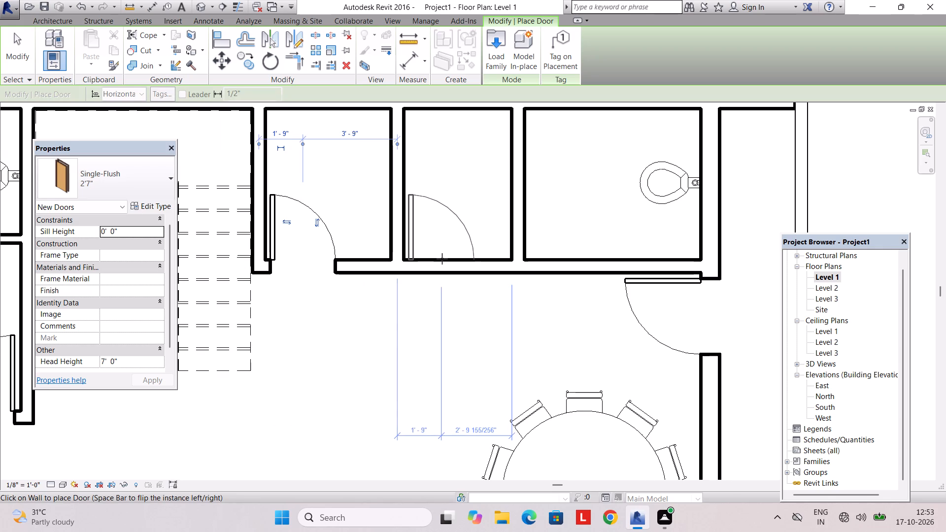
left_click(565, 255)
scroll(505, 273, "down", 6)
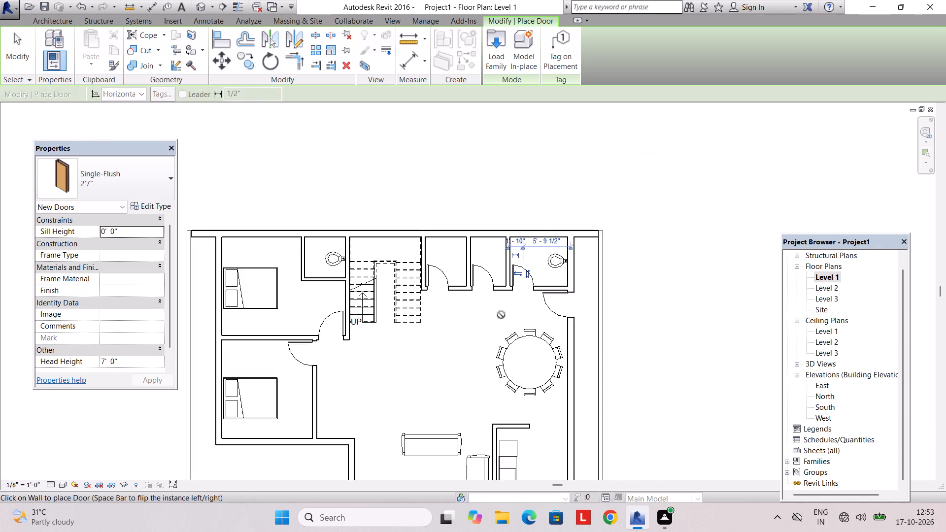
scroll(501, 315, "down", 6)
middle_click_drag(476, 330, 486, 265)
scroll(447, 295, "up", 2)
middle_click_drag(447, 301, 447, 288)
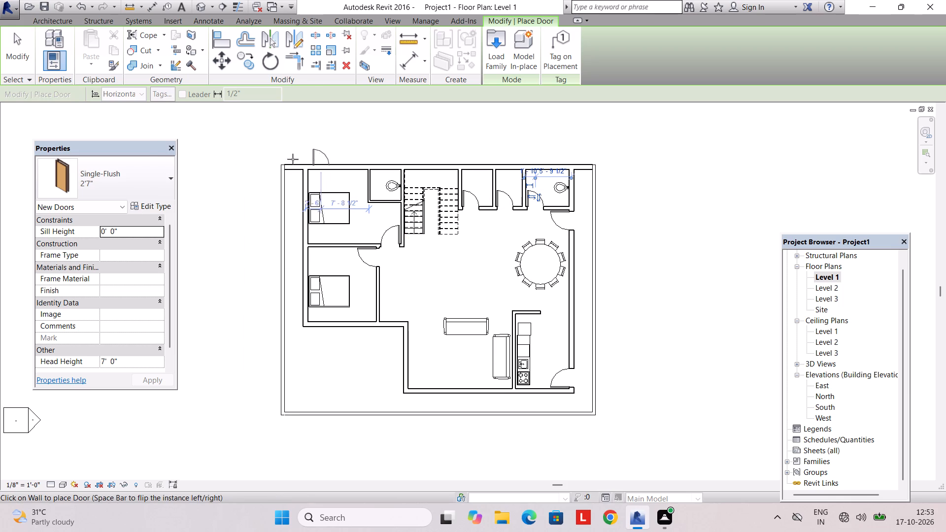
key("Escape")
key("Escape")
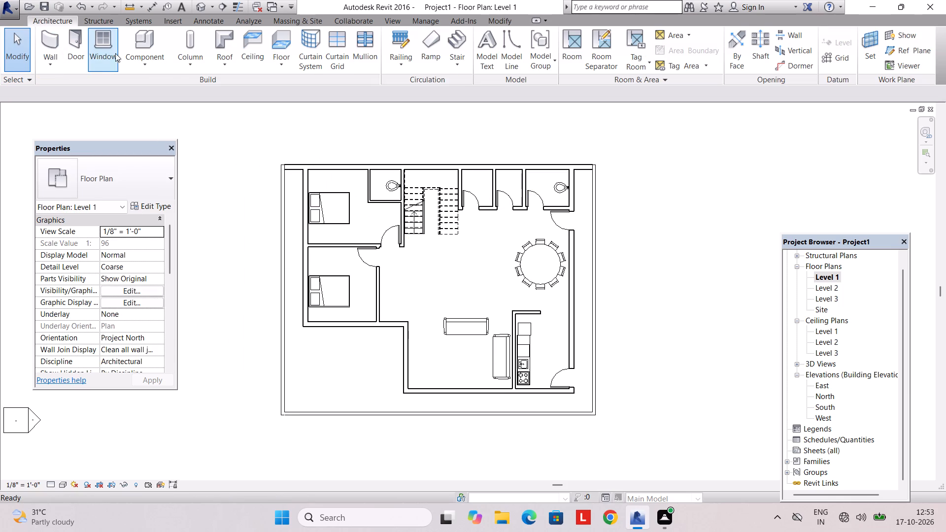
Open the Door-Exterior-Double-Full Glass-Wood_Clad family from the US Imperial Doors Residential library for loading into the project.
left_click(68, 48)
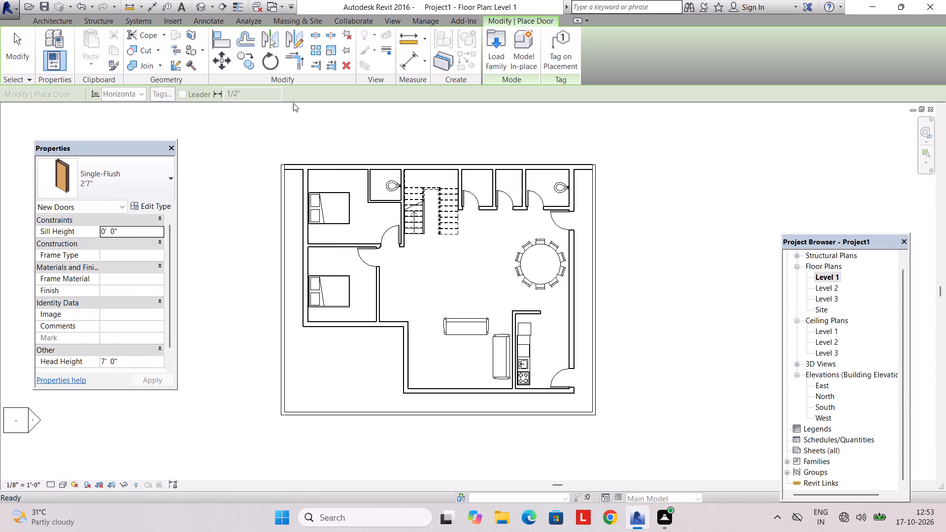
left_click(487, 61)
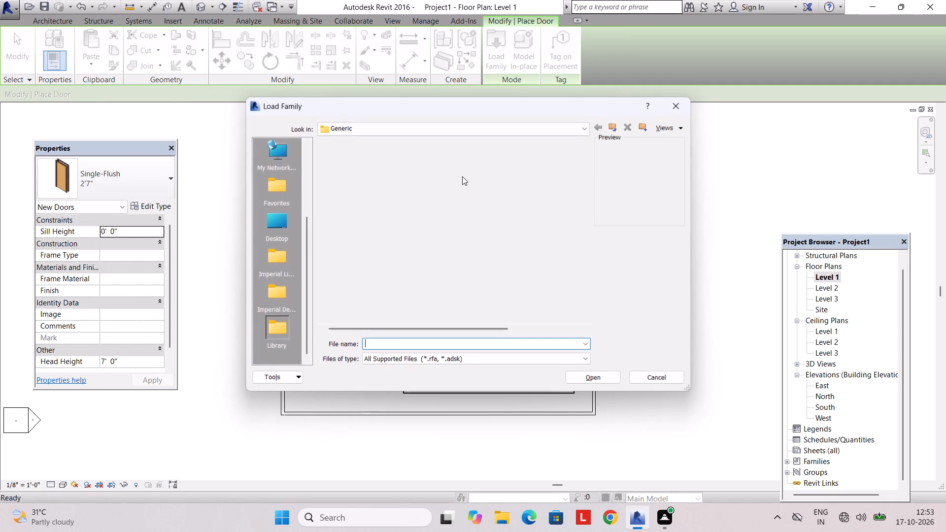
left_click(456, 134)
left_click(434, 198)
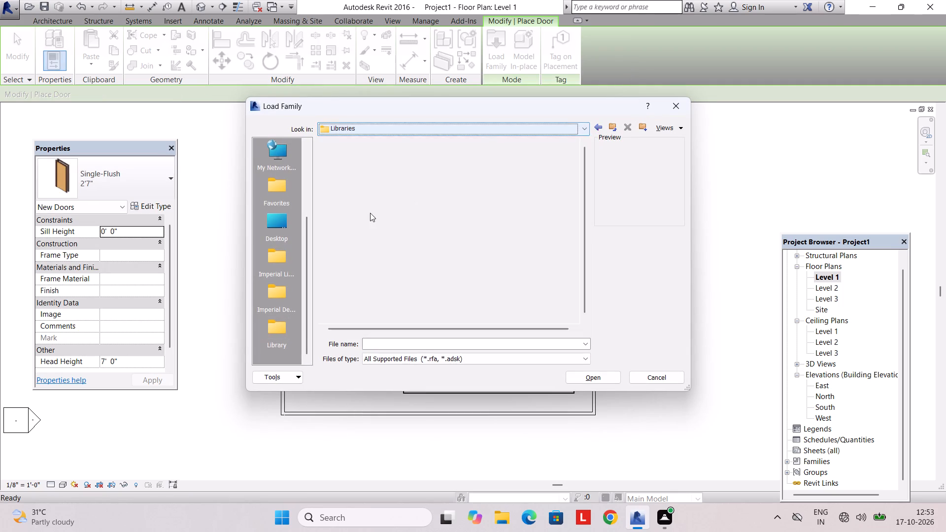
double_click(372, 184)
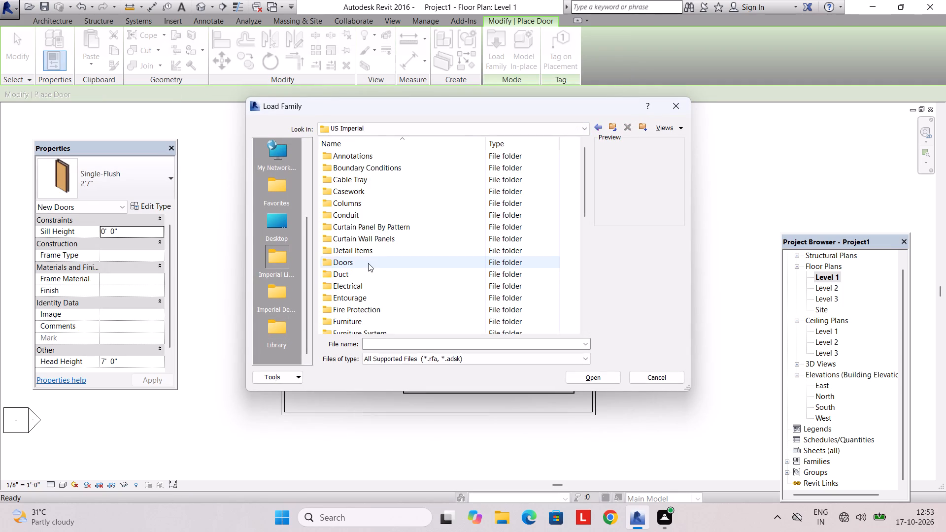
double_click(368, 263)
double_click(379, 183)
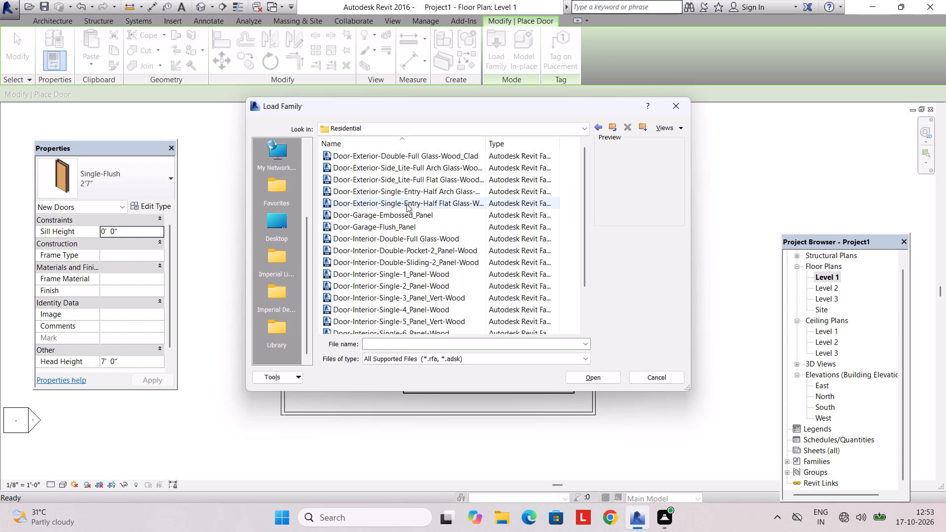
left_click(407, 158)
left_click(407, 164)
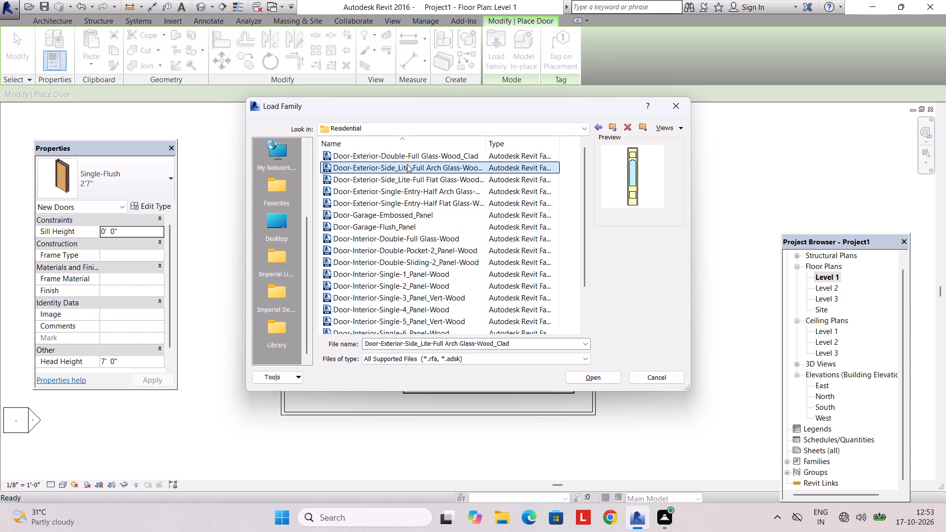
left_click(410, 156)
left_click(422, 179)
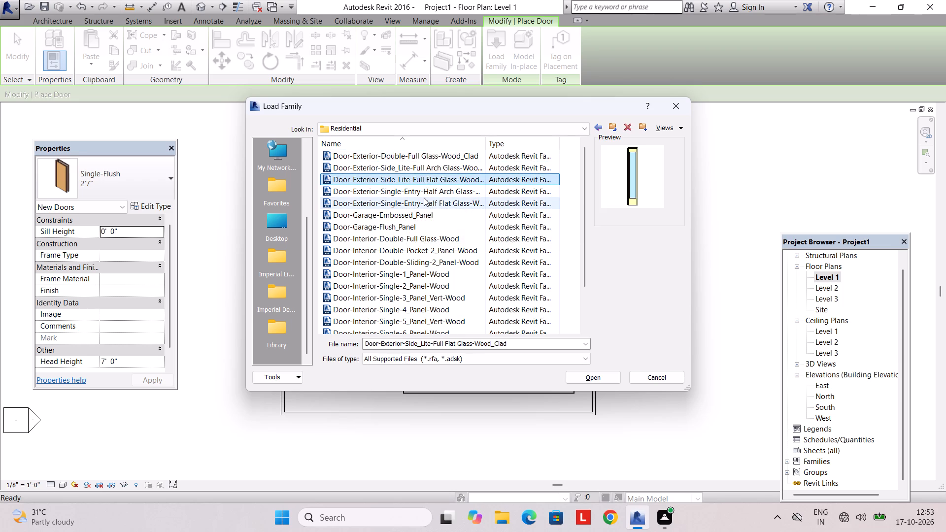
left_click(424, 198)
left_click(424, 190)
left_click(426, 153)
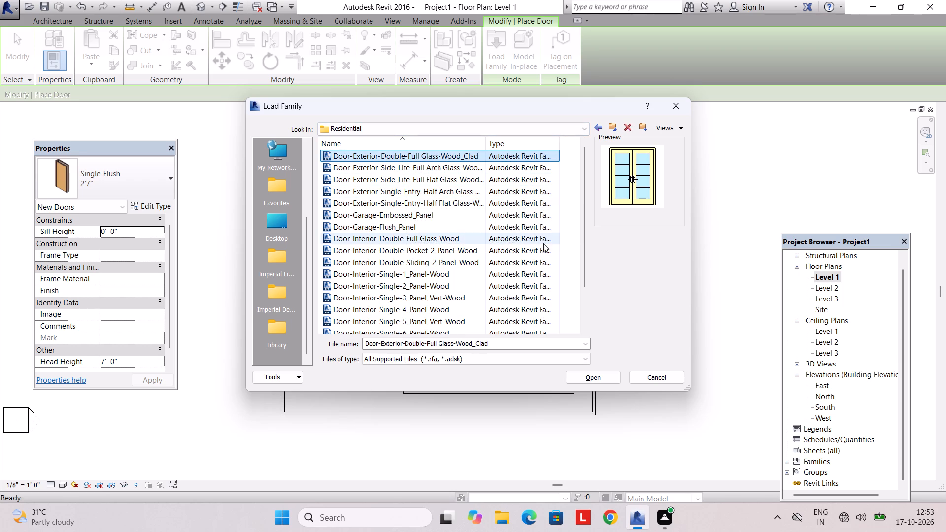
left_click(592, 372)
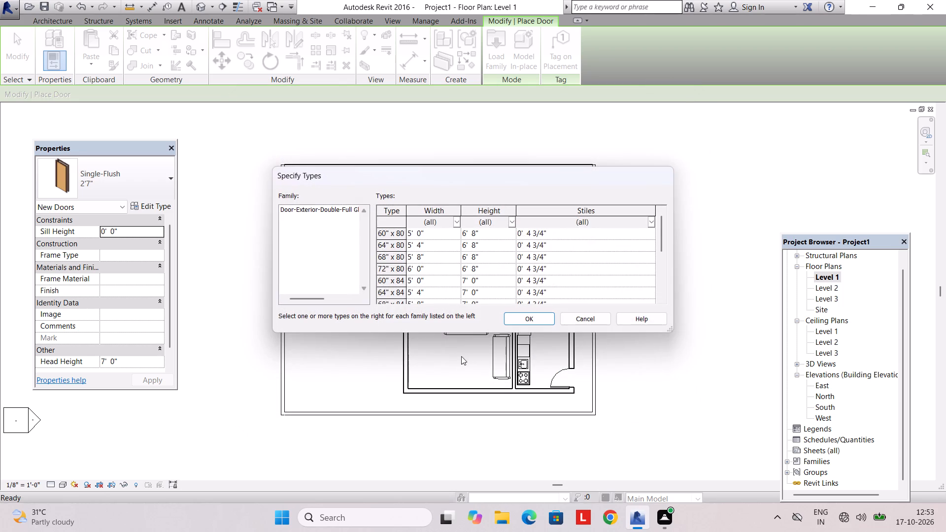
Load the double glass exterior door family's 60" x 84" type.
scroll(442, 278, "down", 1)
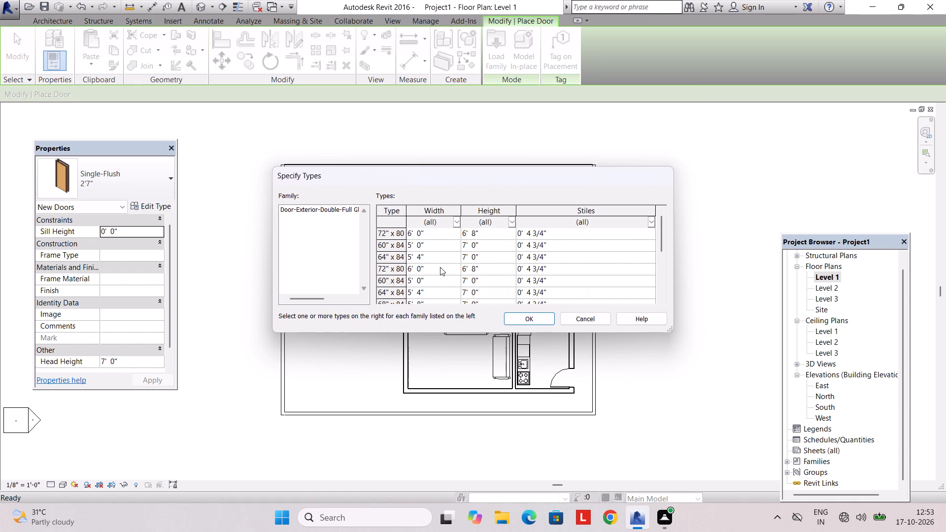
scroll(440, 267, "up", 3)
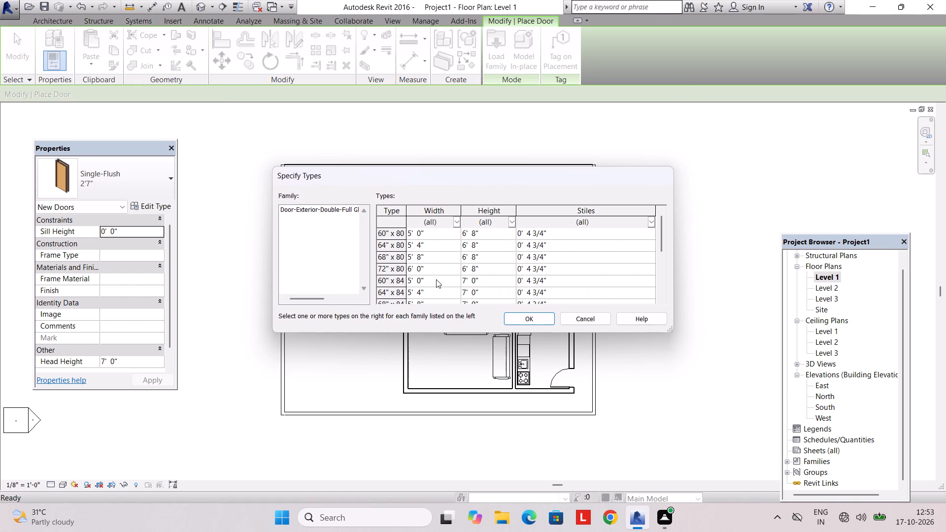
left_click(436, 279)
left_click(531, 319)
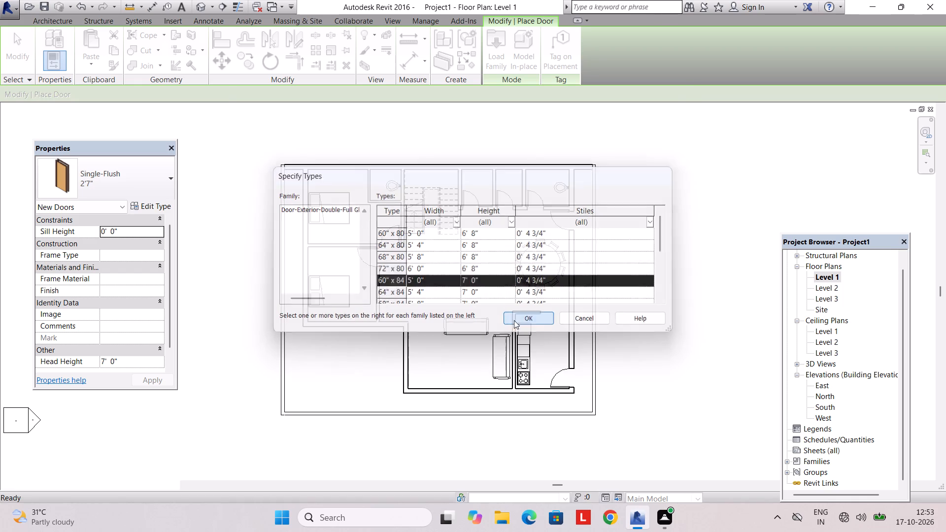
Place an inward-opening 60" x 84" double exterior door in the living area's west wall, about 3'-6" from the south wall.
scroll(407, 364, "up", 2)
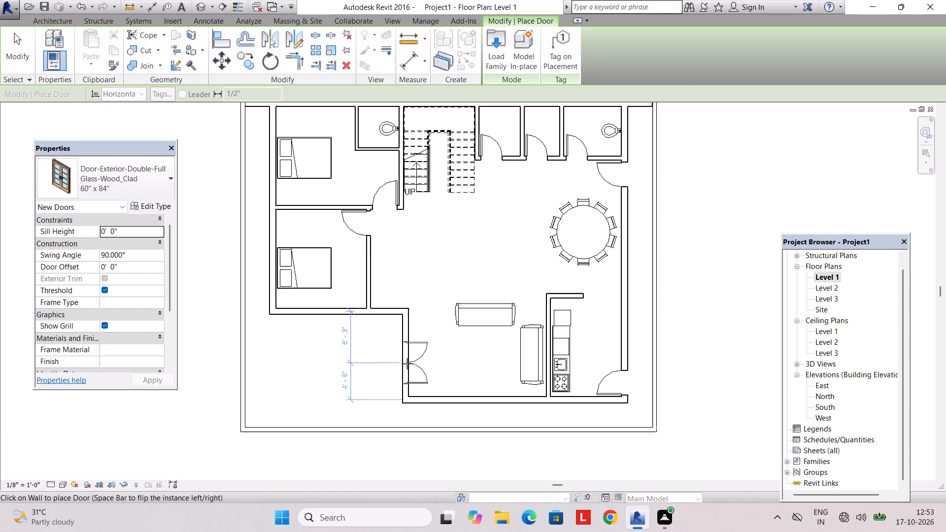
scroll(407, 373, "up", 2)
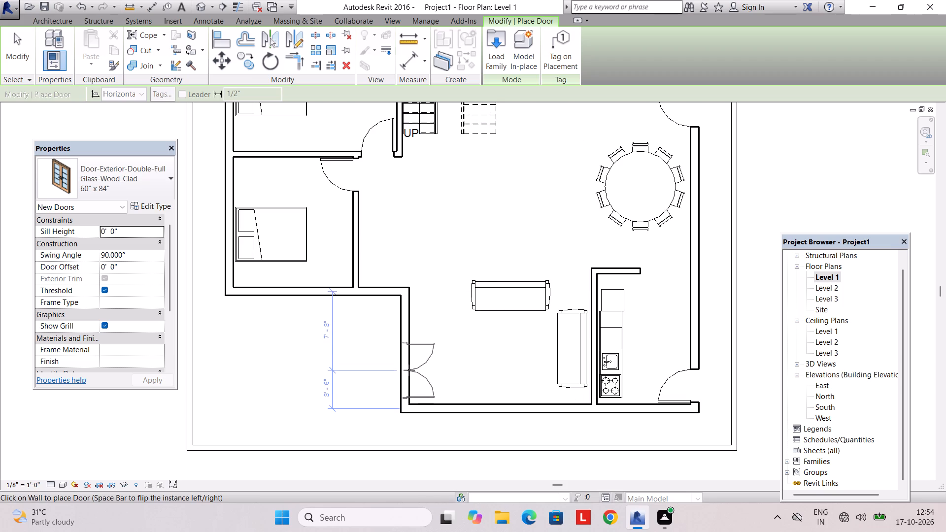
left_click(409, 370)
key("Escape")
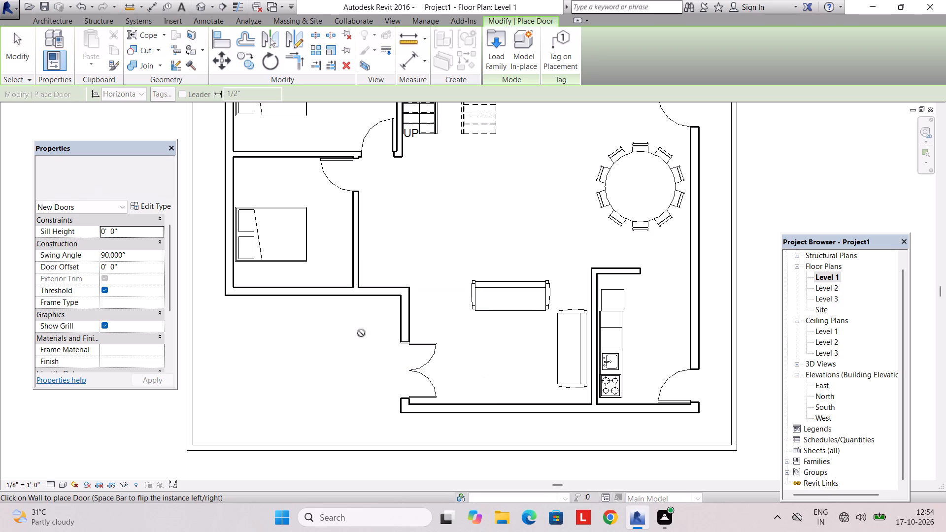
scroll(361, 333, "down", 9)
key("Escape")
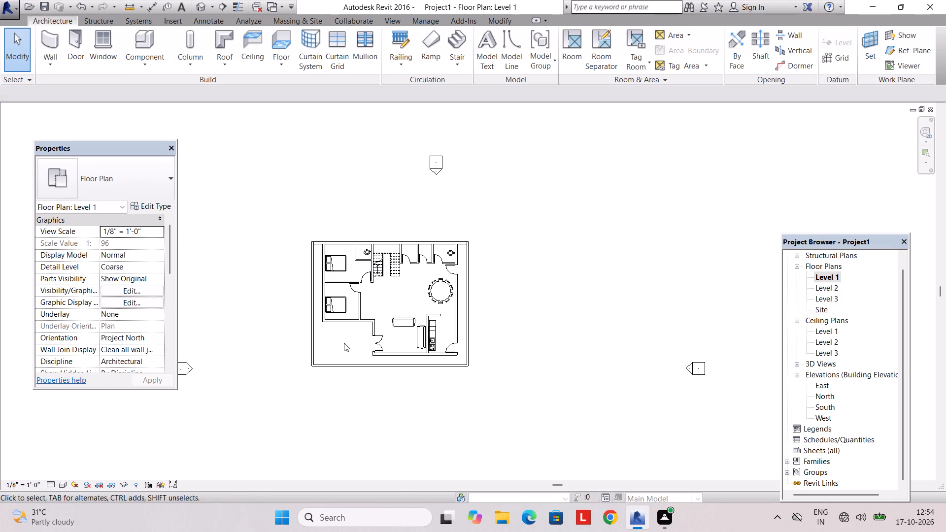
Place a tagged room in the toilet attached to the northwest bedroom, using an upper limit of Level 1 and a 10'-0" offset.
middle_click_drag(344, 343, 380, 344)
scroll(380, 344, "up", 6)
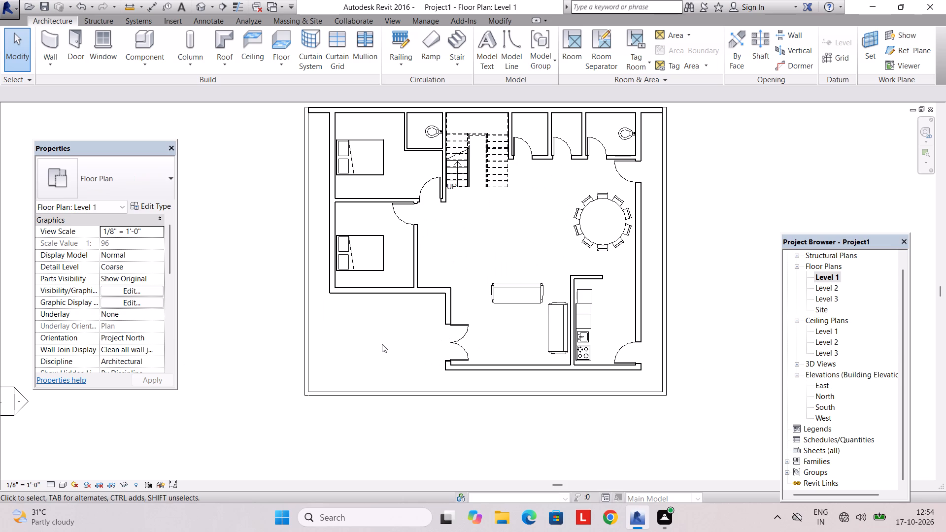
scroll(387, 333, "up", 3)
scroll(387, 333, "down", 3)
middle_click_drag(387, 335, 319, 373)
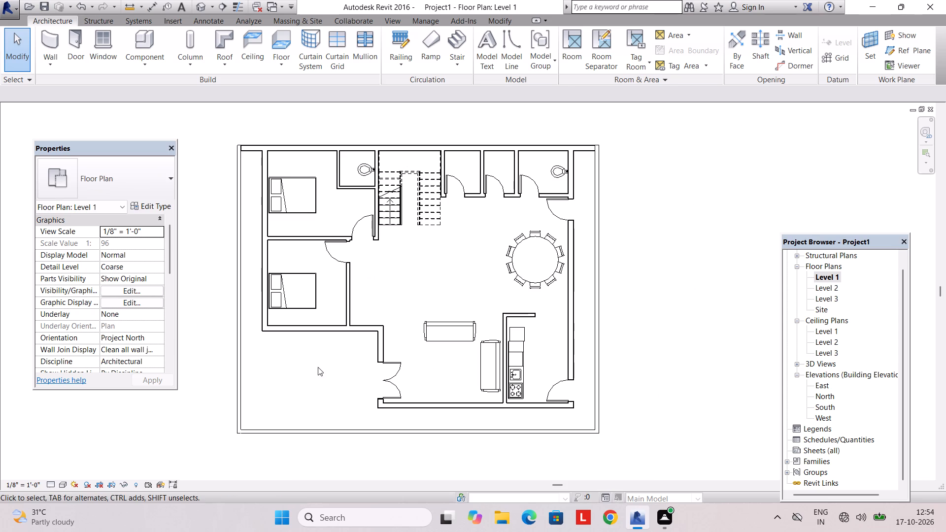
middle_click_drag(292, 364, 273, 366)
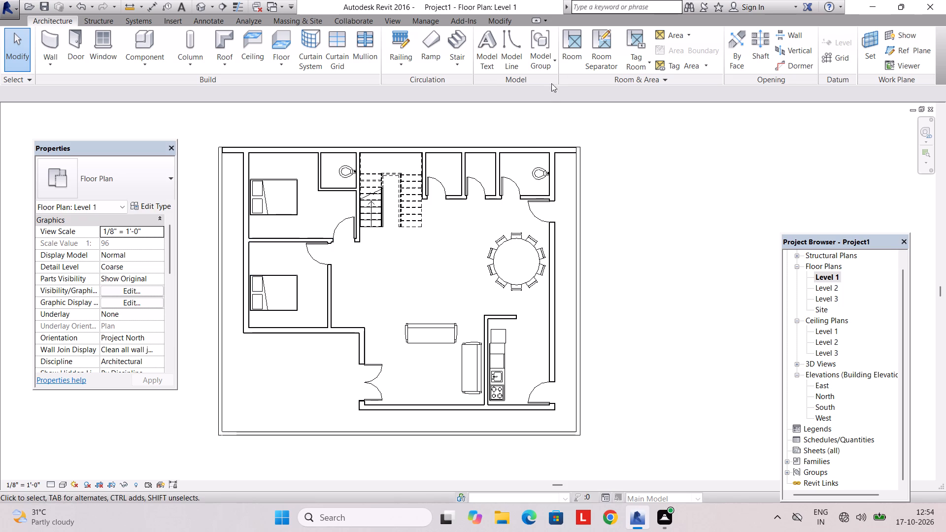
left_click(572, 59)
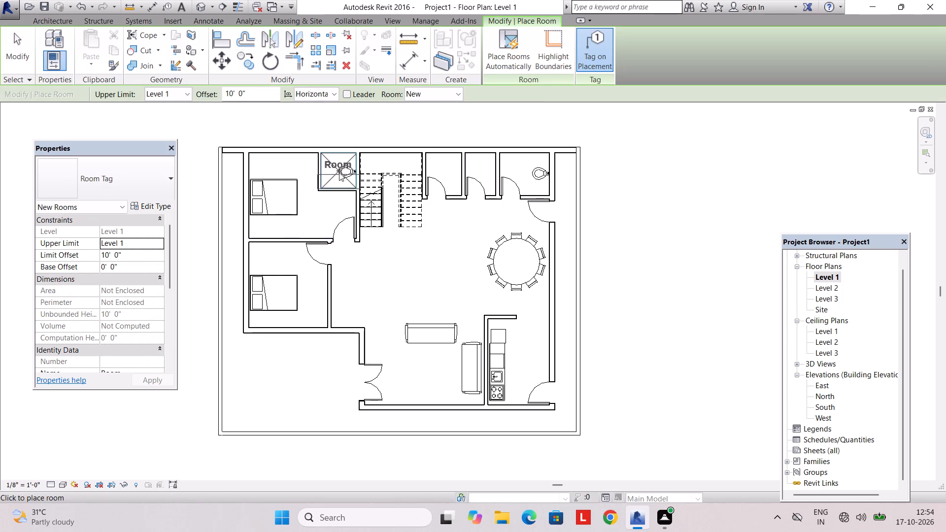
scroll(338, 172, "up", 9)
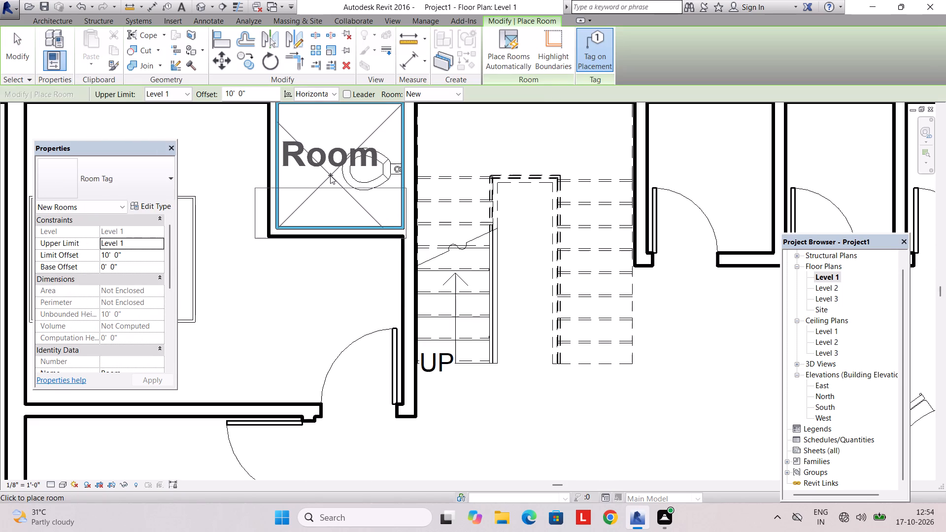
left_click(330, 168)
scroll(322, 229, "down", 7)
middle_click_drag(324, 259, 395, 260)
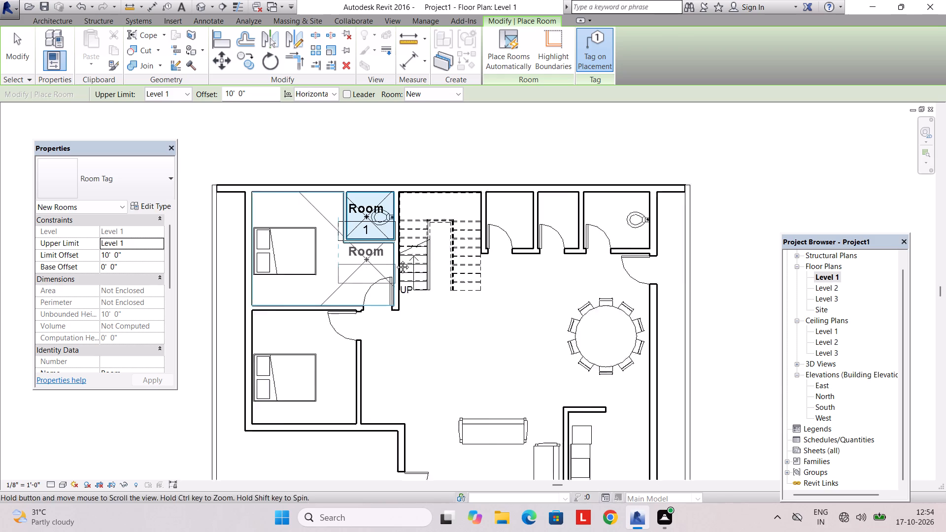
middle_click_drag(395, 260, 396, 259)
key("Escape")
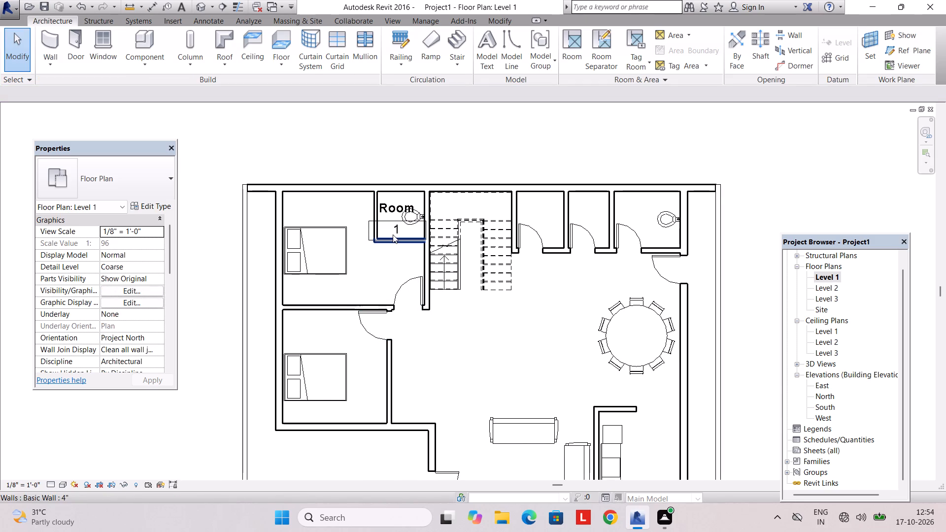
key("Escape")
Delete the room tag in the northwest bedroom's toilet.
left_click(392, 211)
key("Delete")
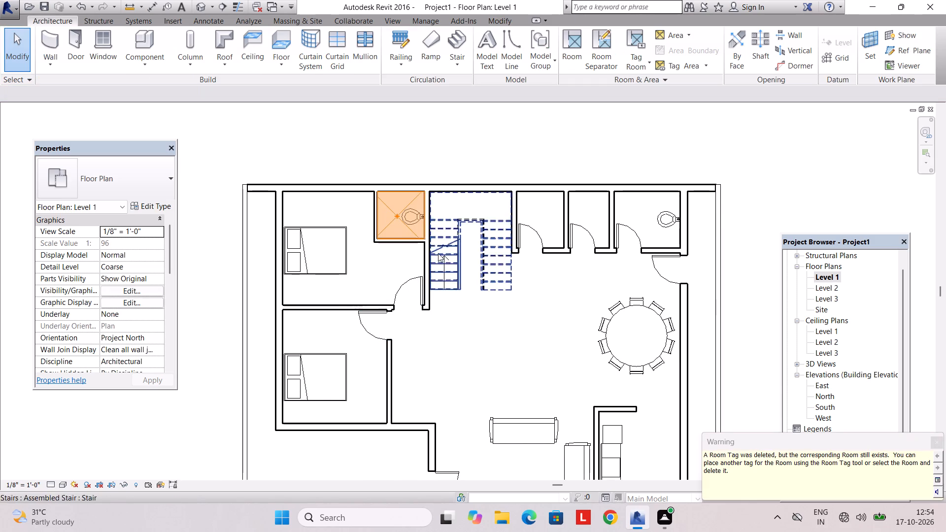
key("Escape")
key("Escape")
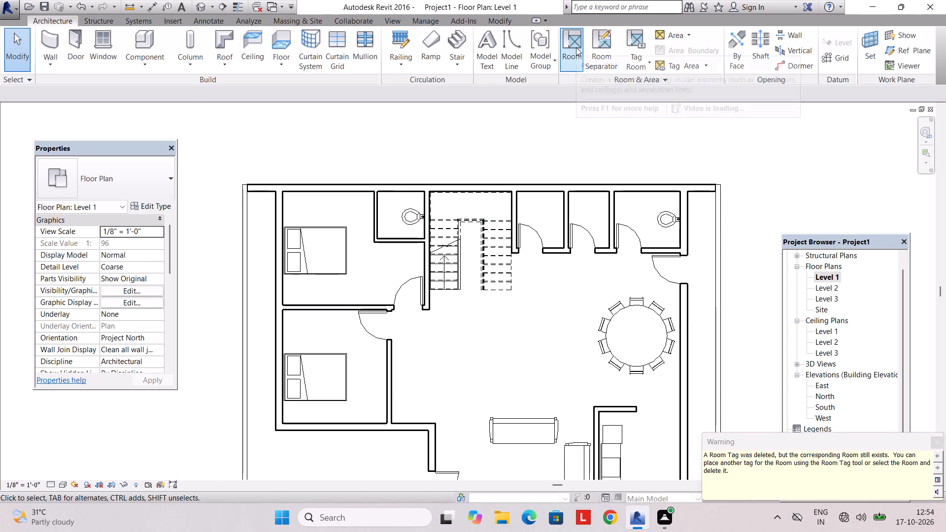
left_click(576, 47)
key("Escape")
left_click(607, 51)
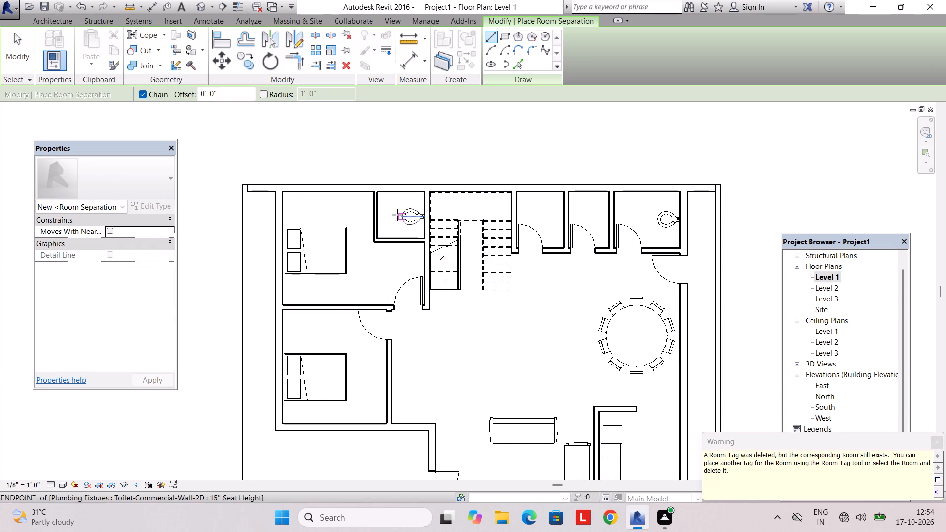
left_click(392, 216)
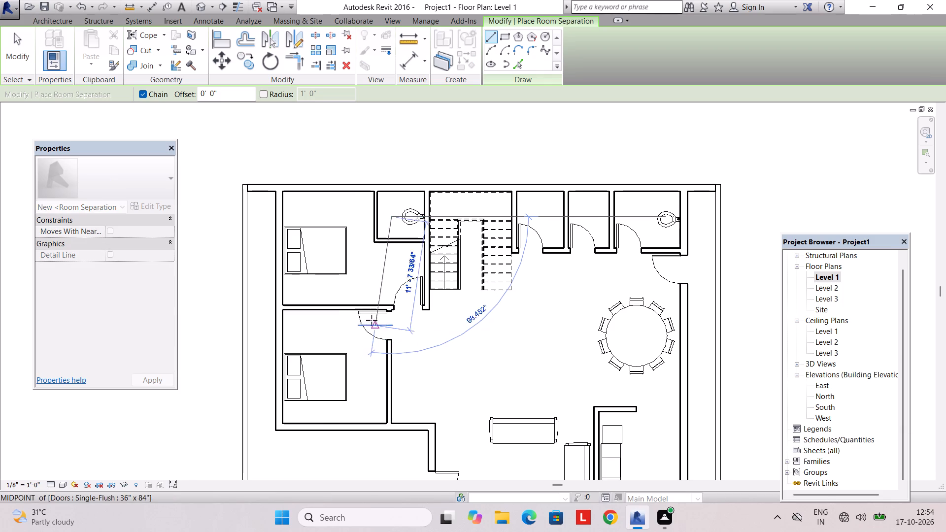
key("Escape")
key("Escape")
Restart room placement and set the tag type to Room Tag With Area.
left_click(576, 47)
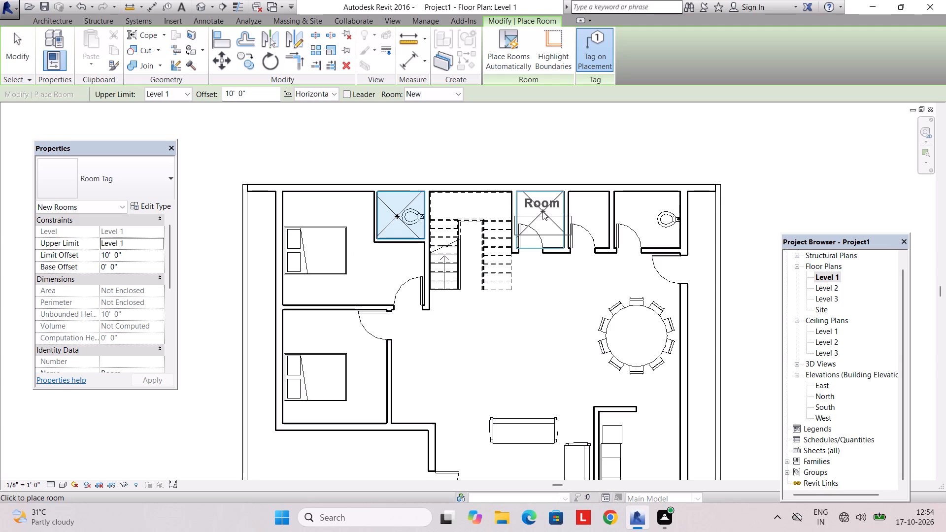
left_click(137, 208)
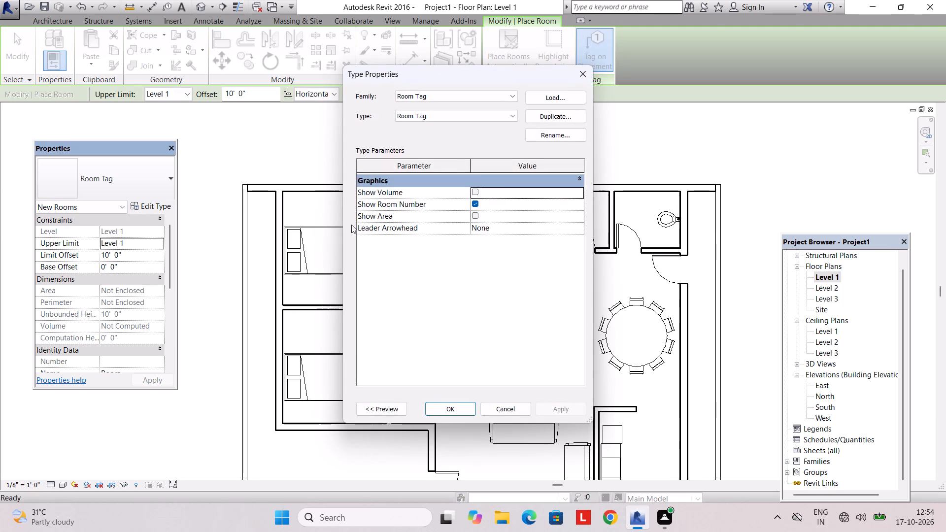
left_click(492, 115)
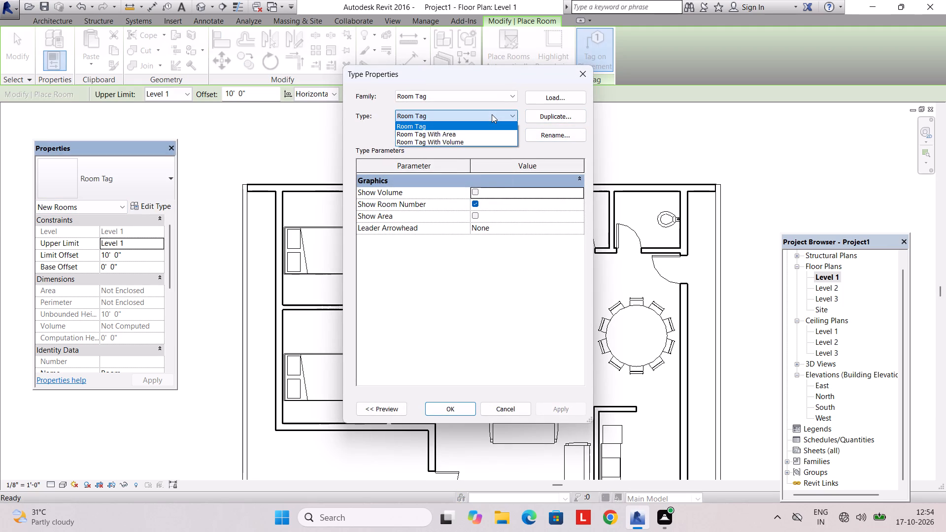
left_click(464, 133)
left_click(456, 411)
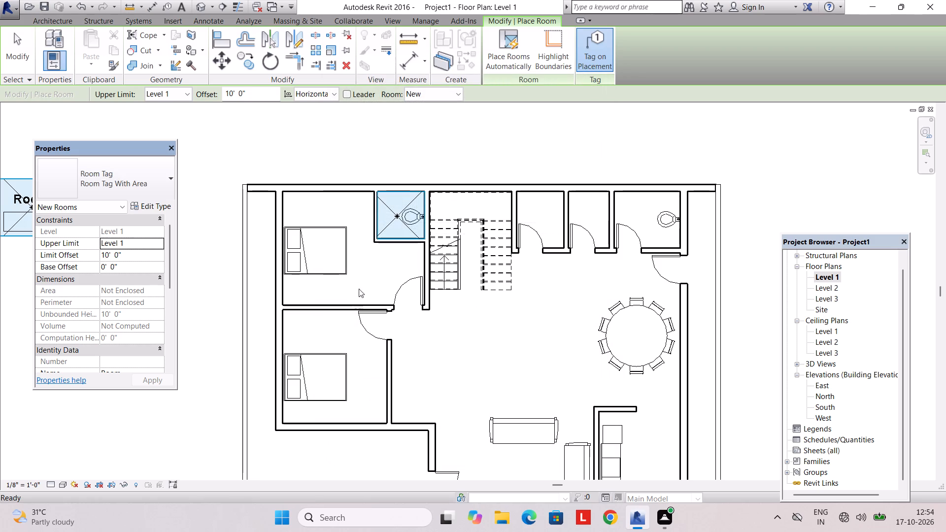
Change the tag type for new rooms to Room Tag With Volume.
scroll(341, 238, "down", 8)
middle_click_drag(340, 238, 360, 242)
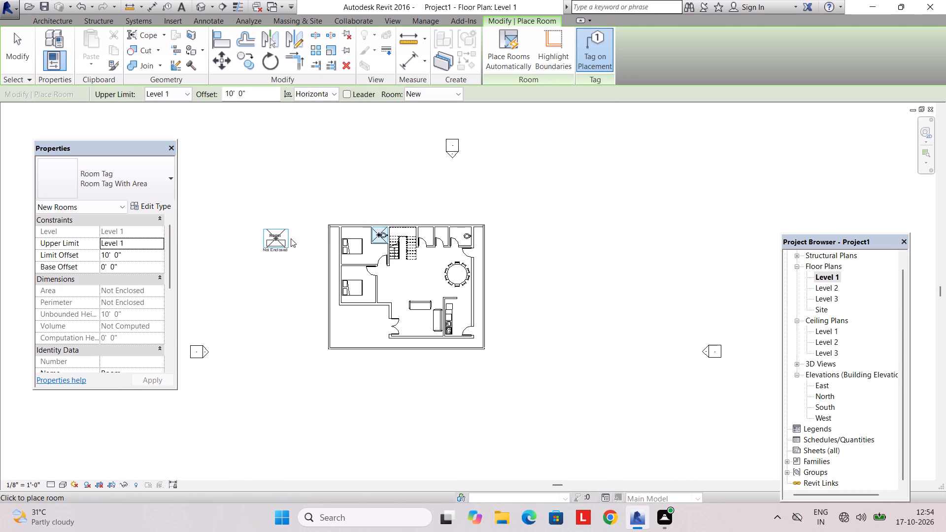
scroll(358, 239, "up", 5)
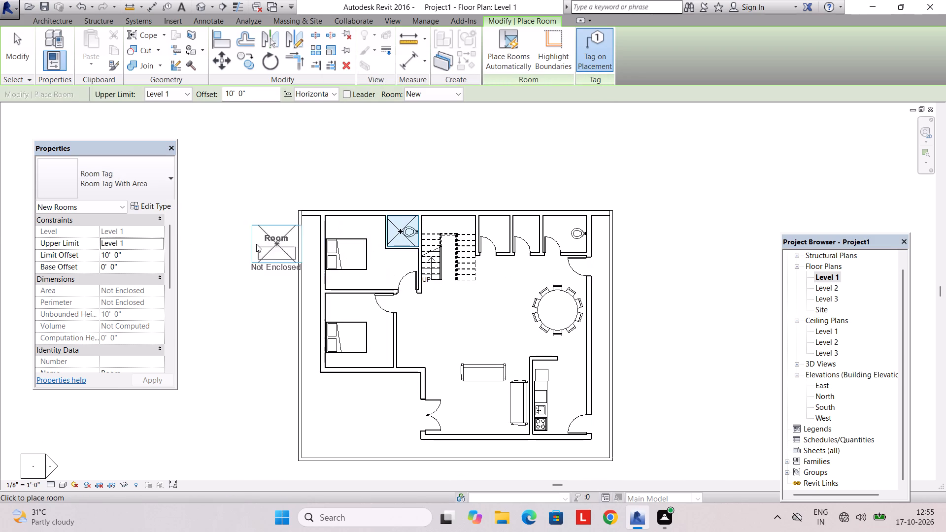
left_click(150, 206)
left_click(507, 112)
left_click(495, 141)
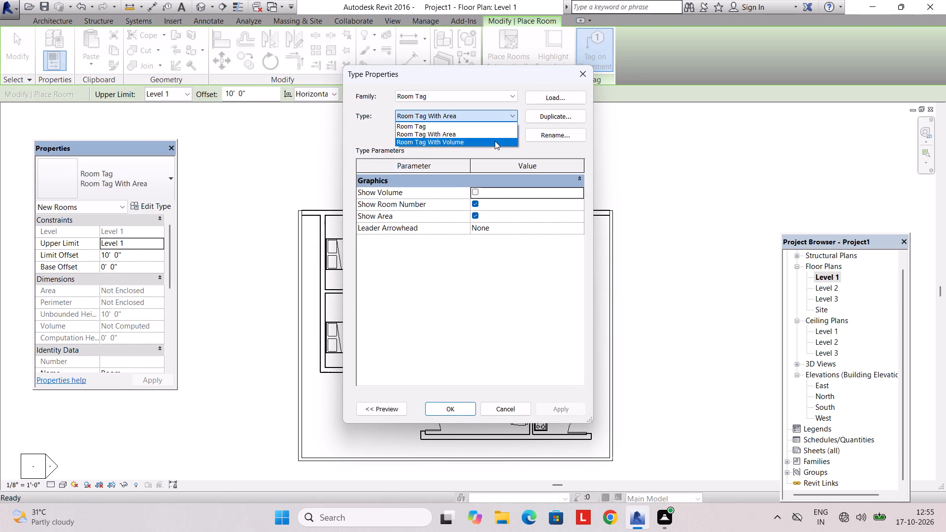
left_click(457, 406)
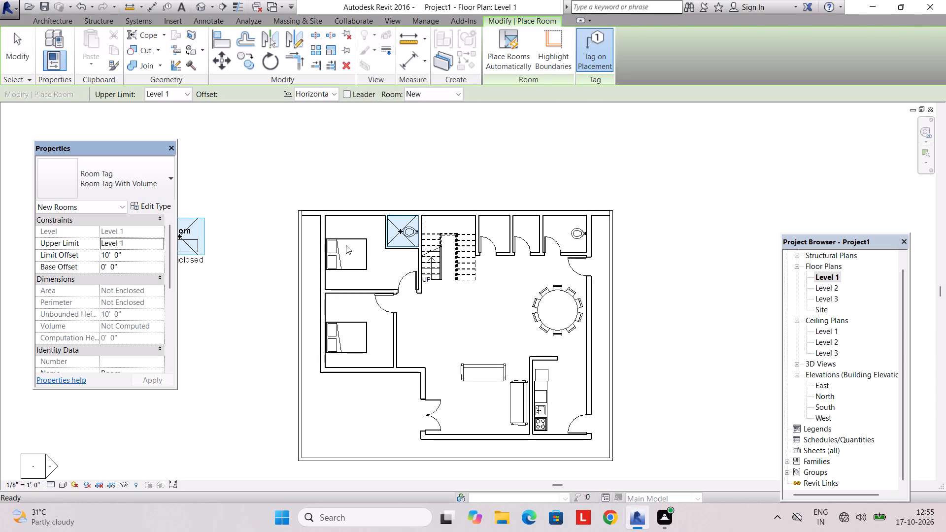
Restart room placement and set the tag type to Room Tag With Area.
key("Escape")
scroll(349, 245, "up", 2)
left_click(572, 63)
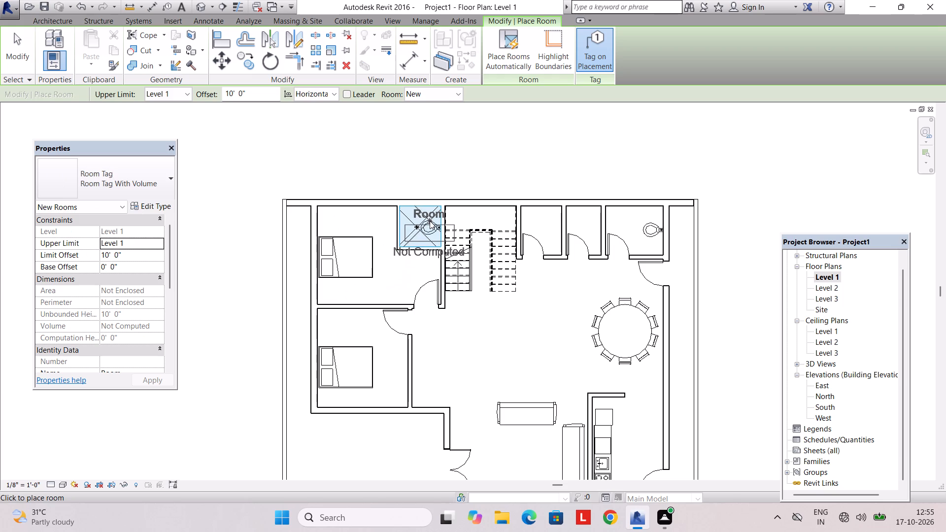
left_click(147, 181)
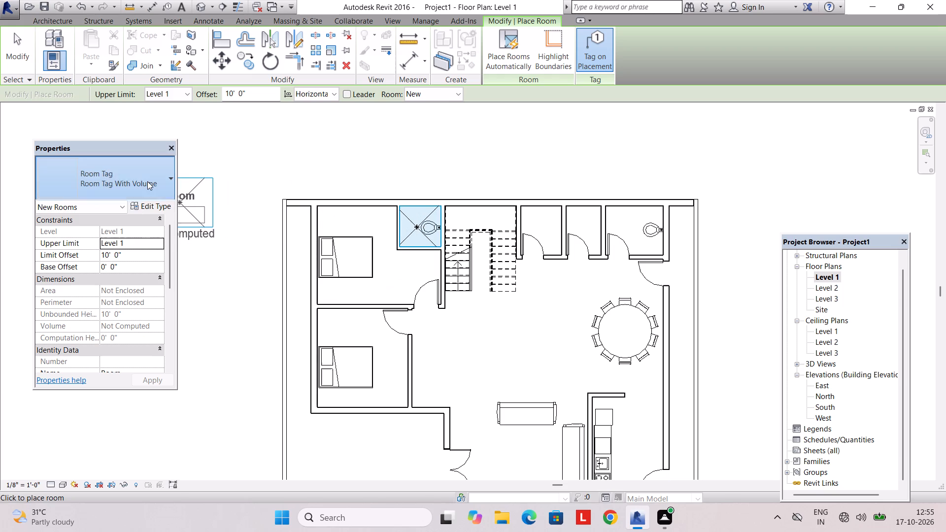
left_click(113, 234)
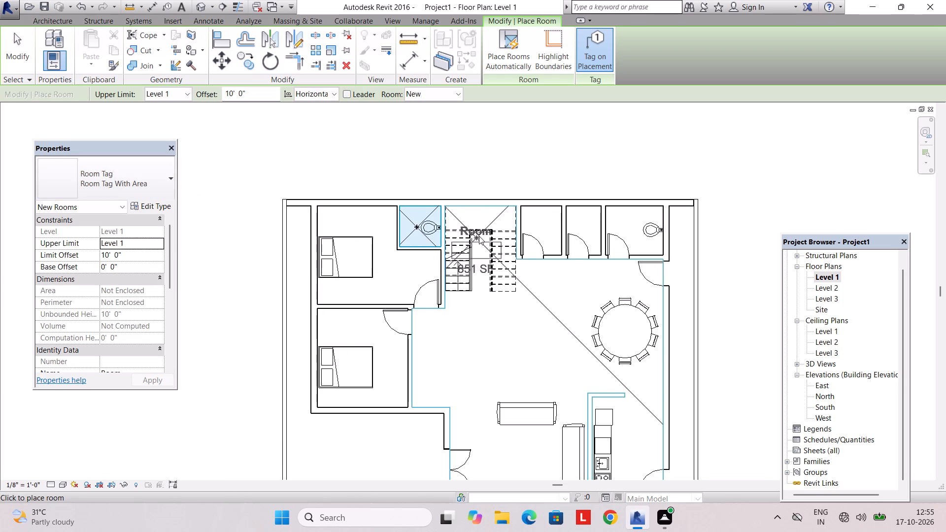
Place a room with an area tag in the small room immediately east of the staircase.
scroll(543, 223, "up", 3)
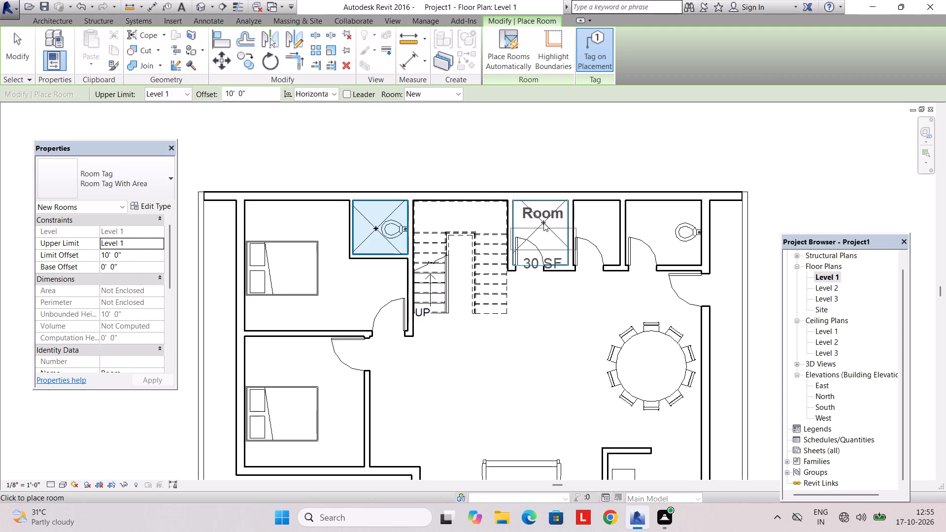
scroll(543, 223, "up", 1)
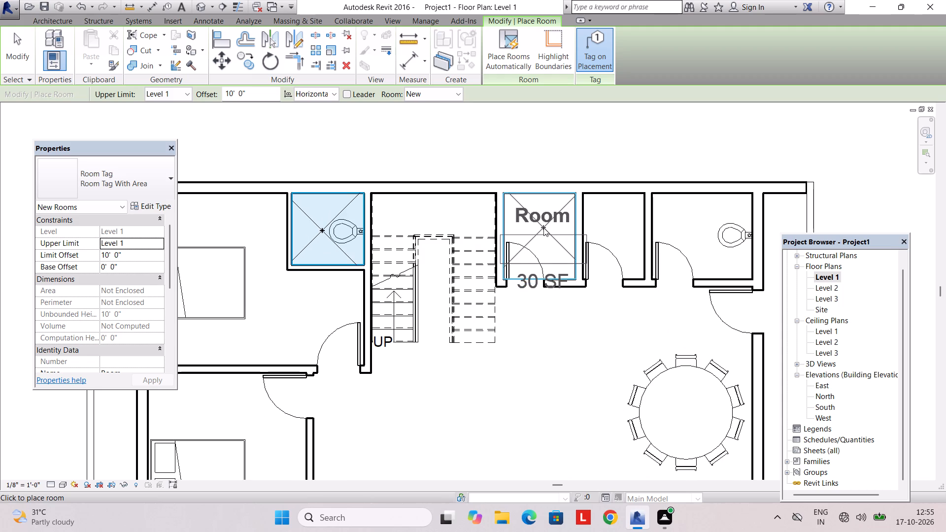
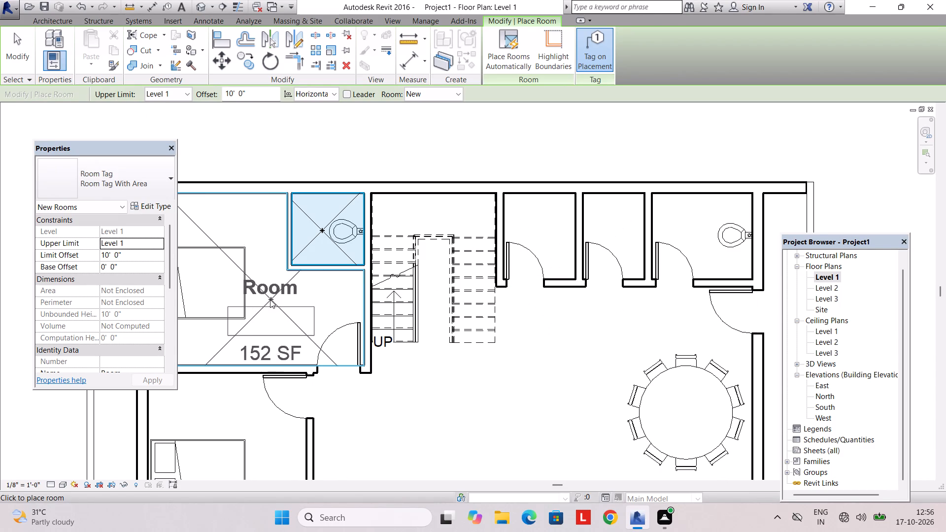
Cancel room placement and delete the room placed in the upper bedroom.
scroll(321, 303, "down", 2)
middle_click_drag(319, 298, 398, 301)
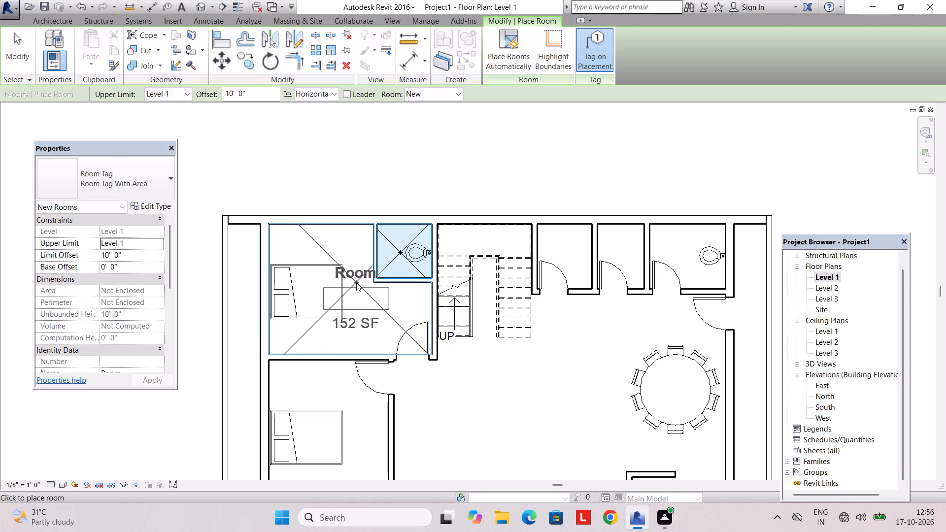
key("Escape")
key("Escape")
left_click(395, 254)
key("Delete")
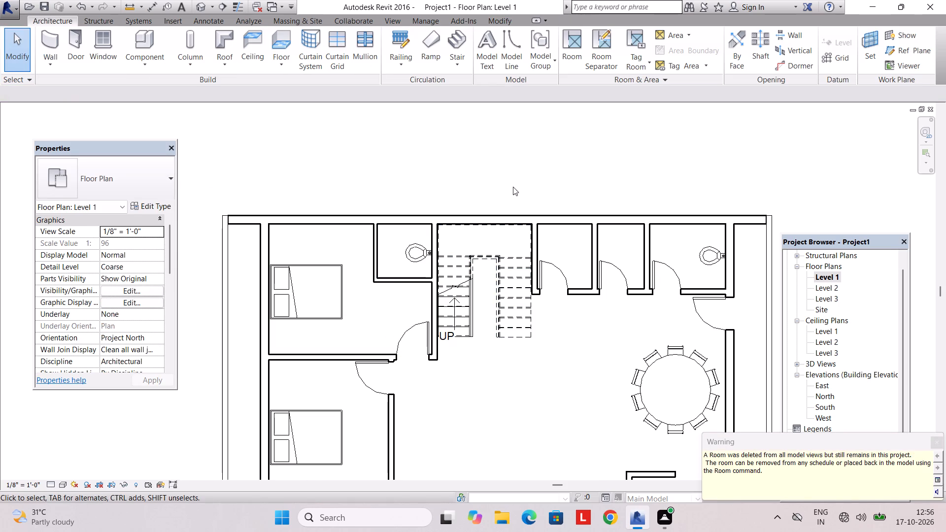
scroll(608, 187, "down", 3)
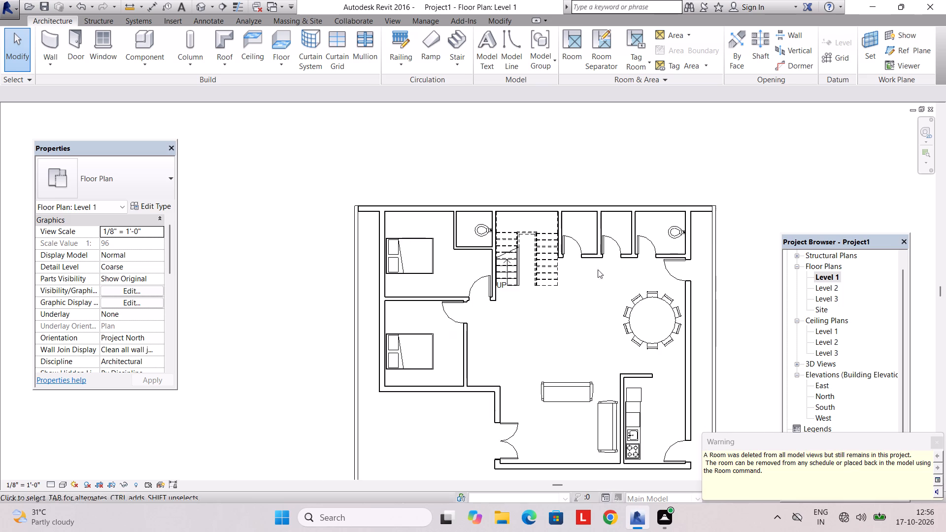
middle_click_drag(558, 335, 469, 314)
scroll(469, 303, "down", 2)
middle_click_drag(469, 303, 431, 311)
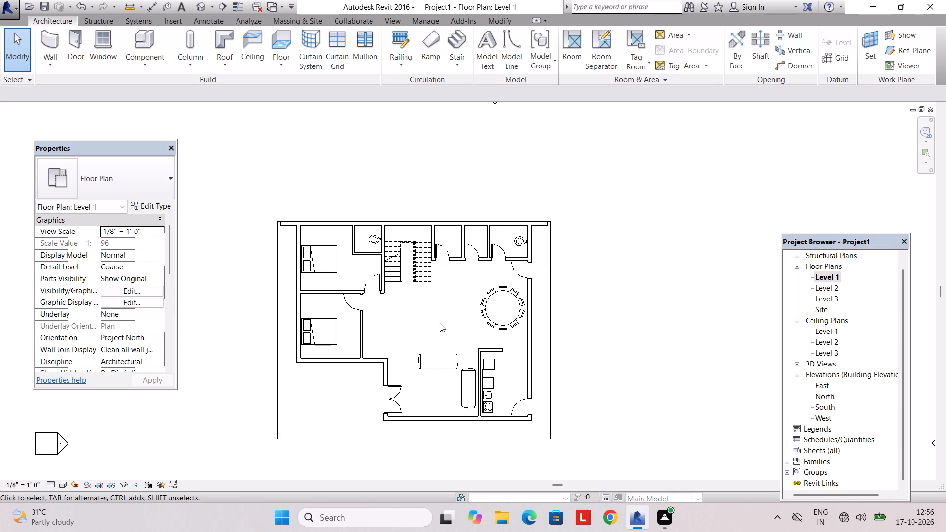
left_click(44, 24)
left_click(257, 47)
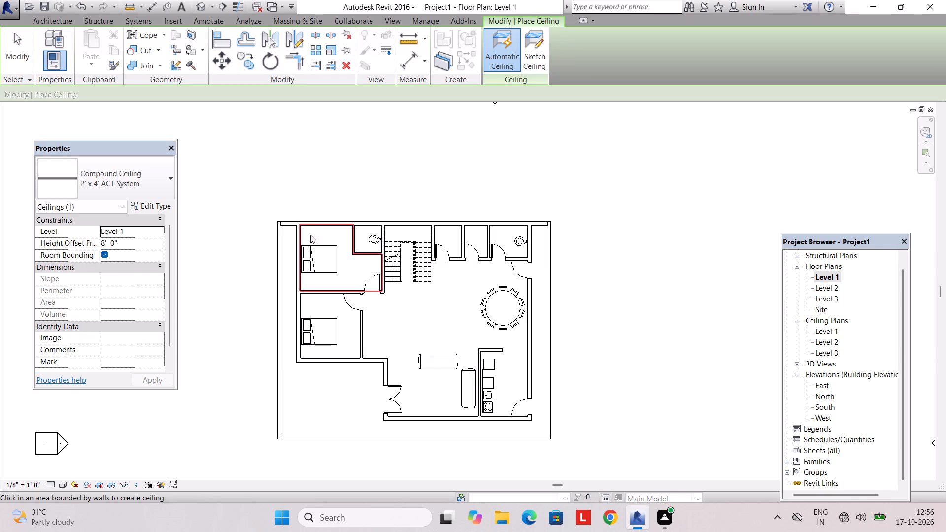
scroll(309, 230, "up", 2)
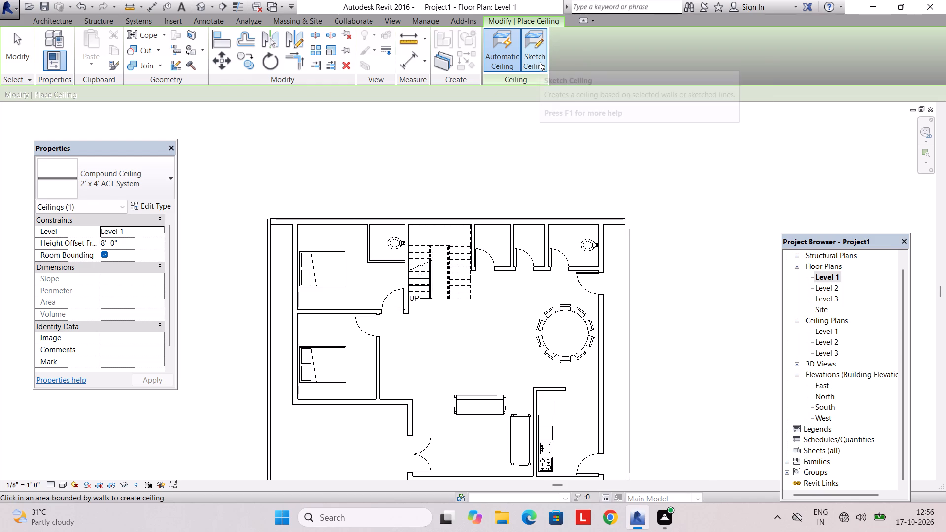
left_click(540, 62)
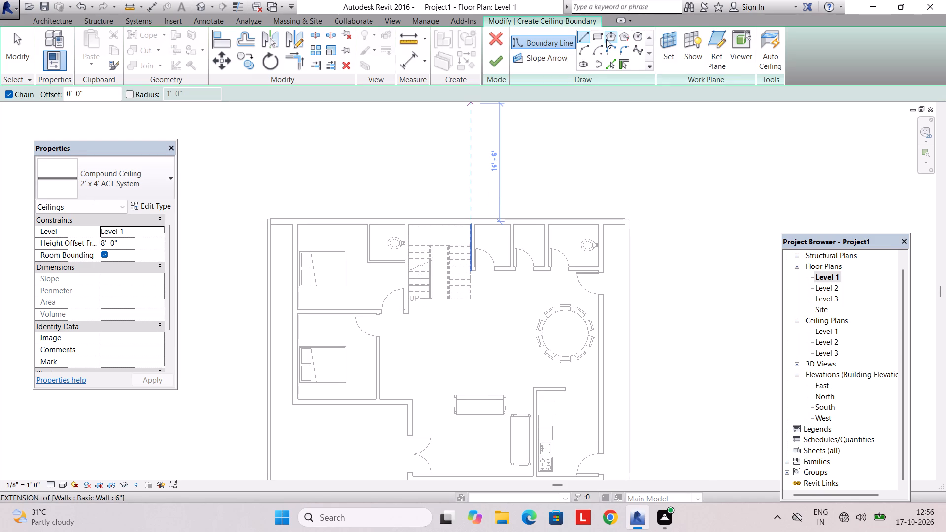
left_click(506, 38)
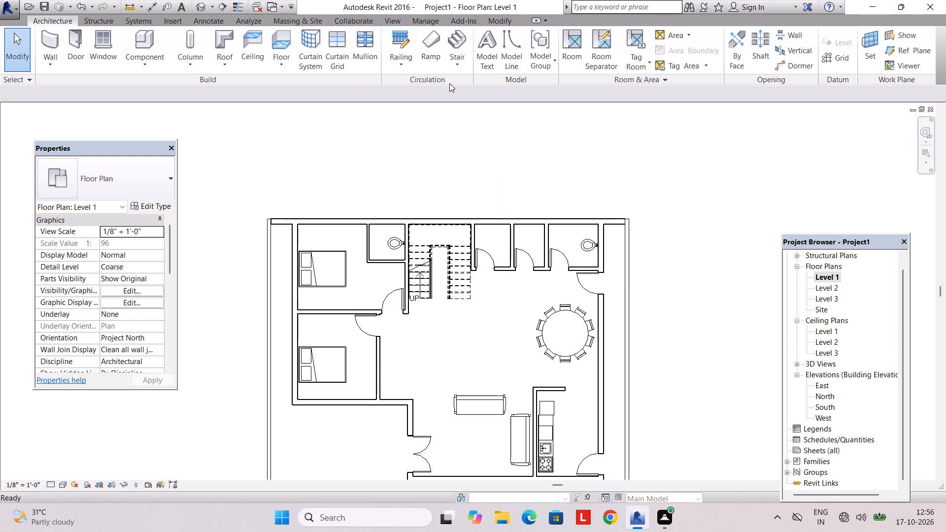
Place automatic 2' x 4' ACT System ceilings in the lower and upper bedrooms at an 8' 0" height offset.
left_click(256, 44)
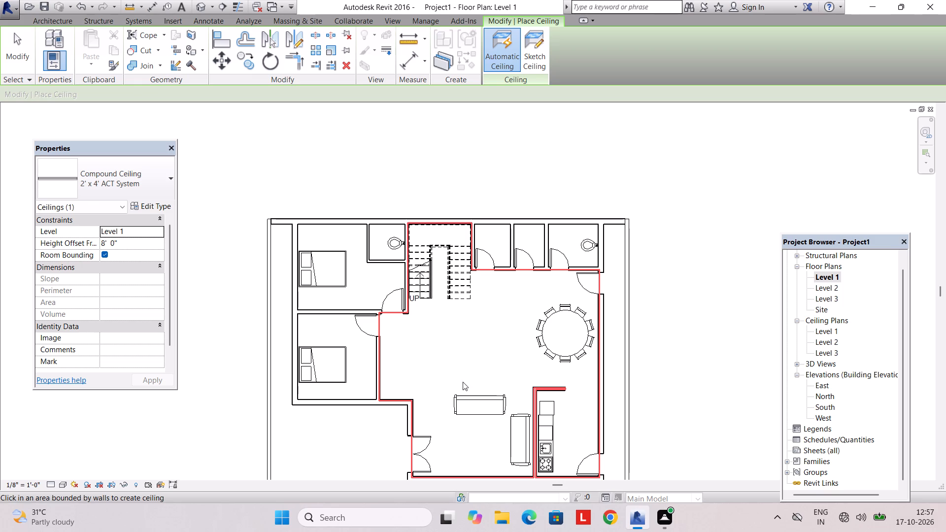
left_click(352, 337)
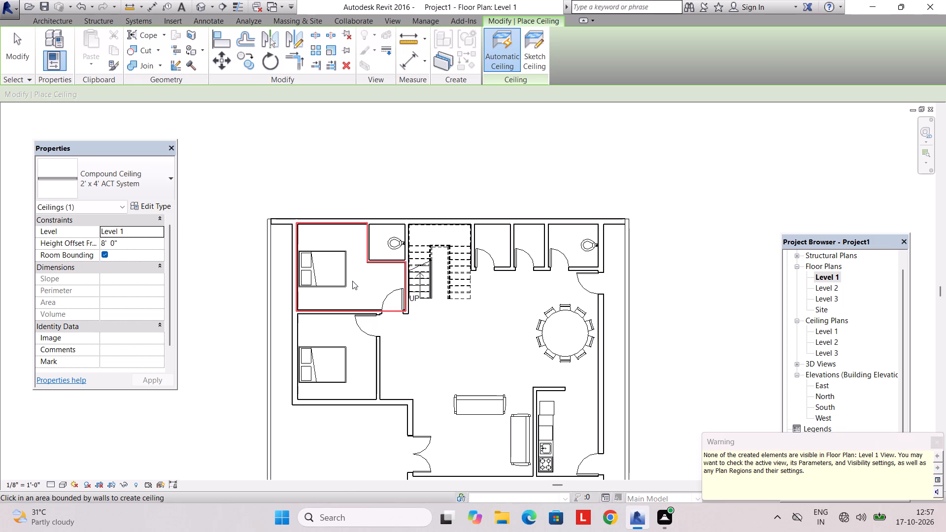
left_click(353, 280)
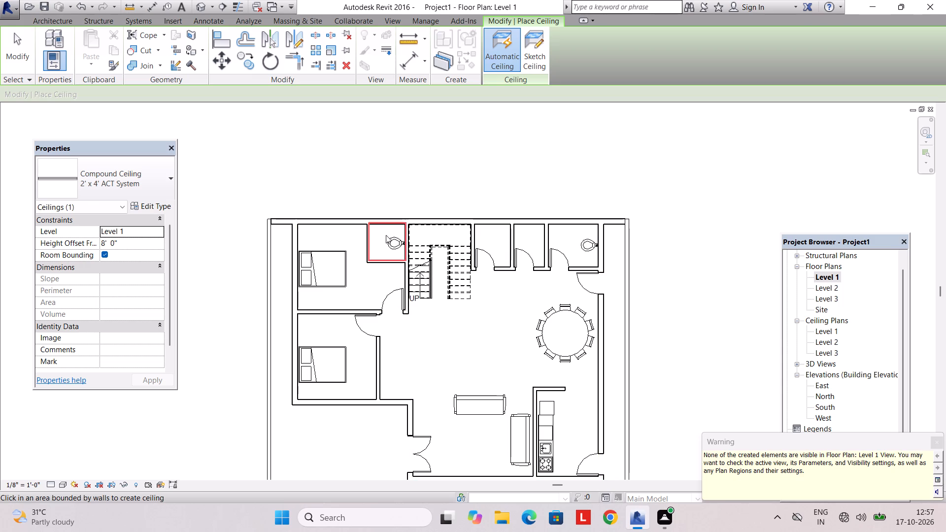
Sketch a rectangular ceiling boundary about 8'-7 1/2" wide over the kitchen, from the partition wall corner to the opposite corner by the door.
left_click(529, 63)
left_click(596, 33)
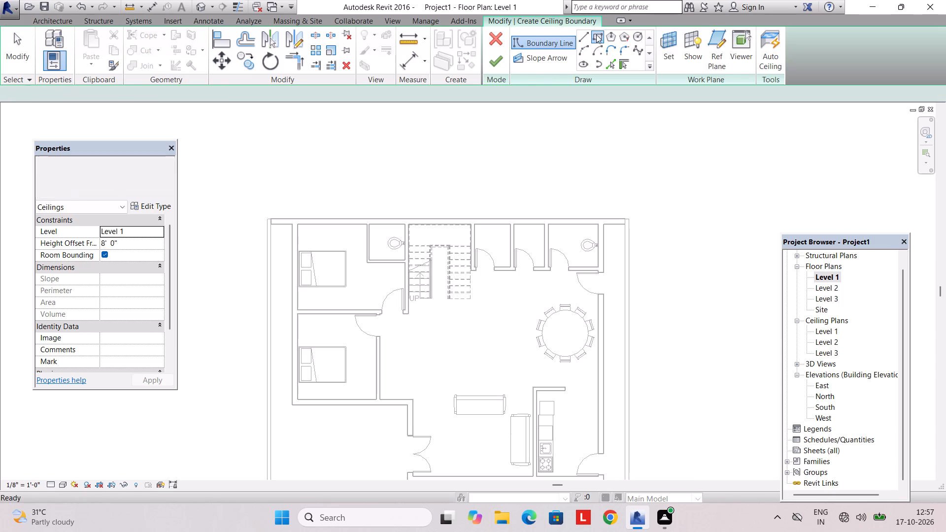
scroll(576, 412, "up", 1)
middle_click_drag(569, 411, 546, 343)
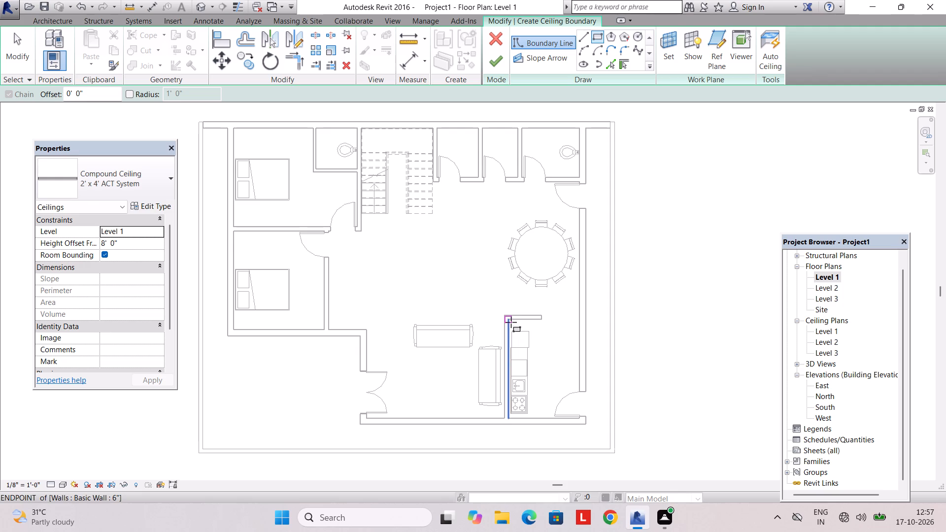
left_click(511, 322)
scroll(581, 415, "up", 6)
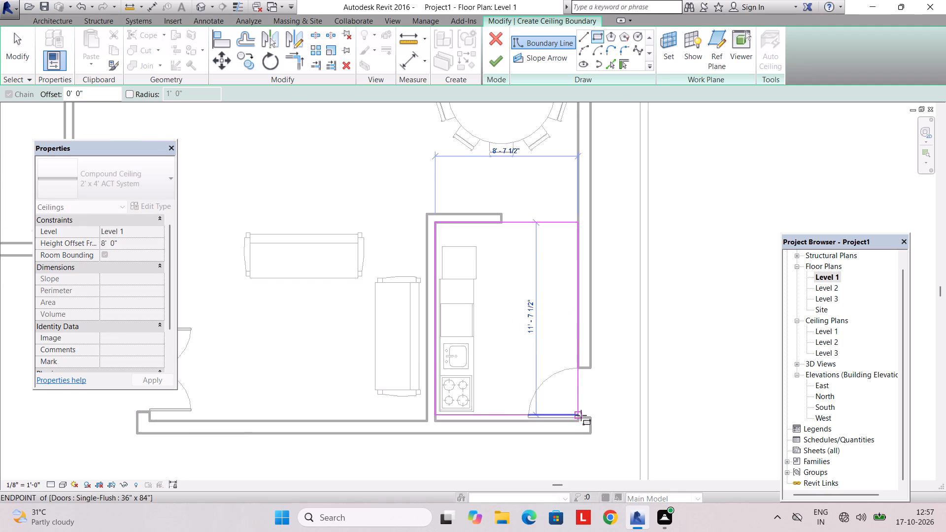
left_click(580, 422)
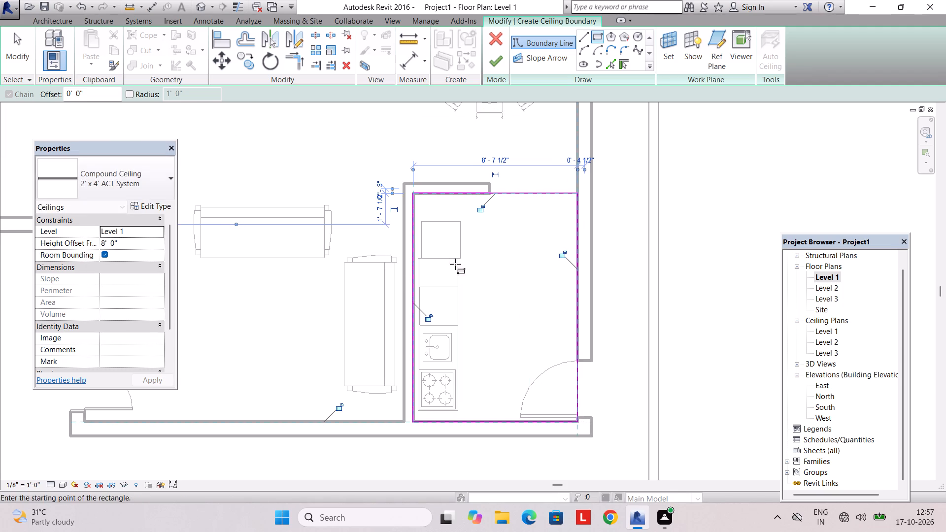
Set the kitchen ceiling's height offset to 9' and finish its sketch.
left_click(123, 243)
left_click_drag(123, 243, 114, 243)
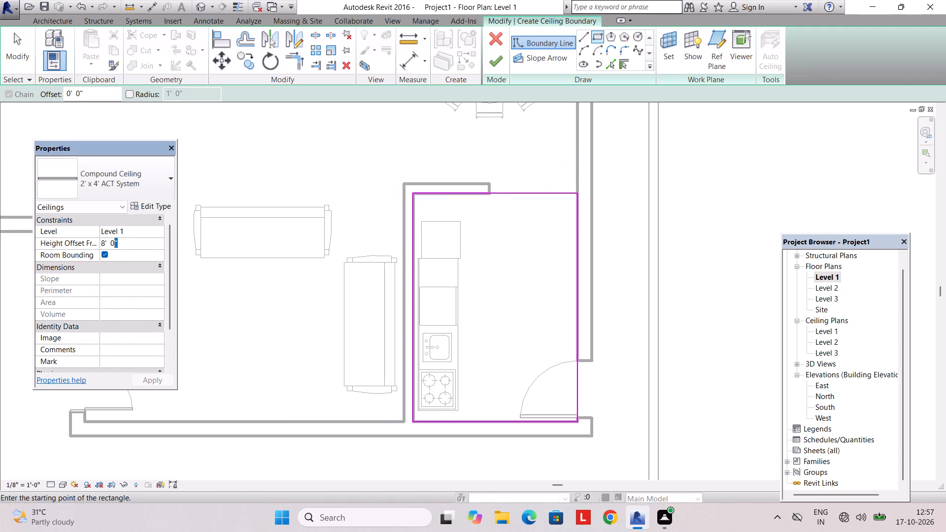
left_click_drag(114, 243, 62, 243)
type("9'")
key("Return")
key("Return")
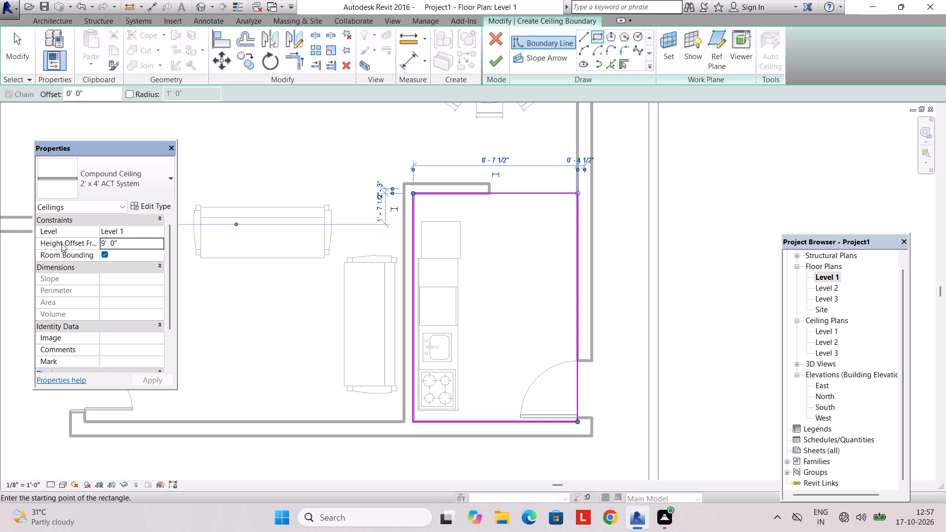
left_click(499, 62)
key("Escape")
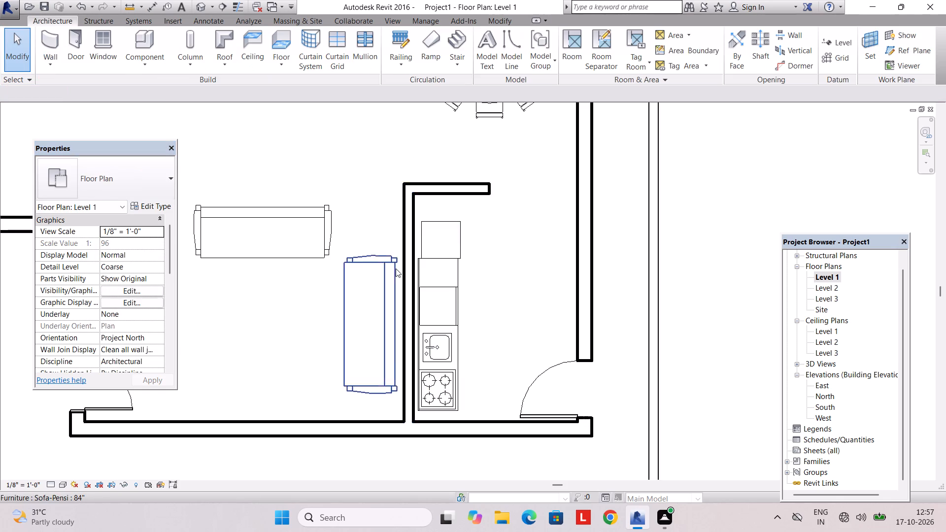
Open the 3D view and look at the placed ceilings from above.
scroll(396, 268, "down", 7)
middle_click_drag(345, 277, 376, 281)
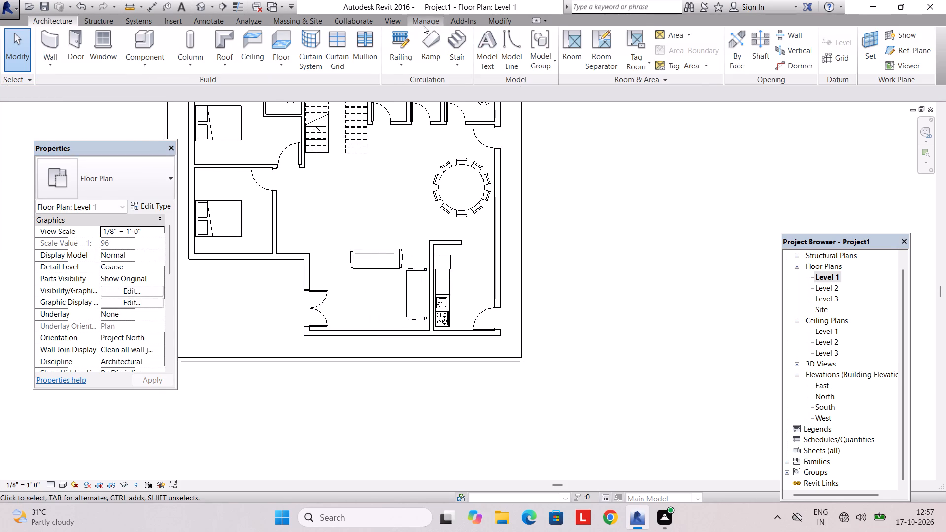
left_click(390, 17)
left_click(361, 35)
scroll(445, 283, "down", 3)
middle_click_drag(420, 311, 409, 289)
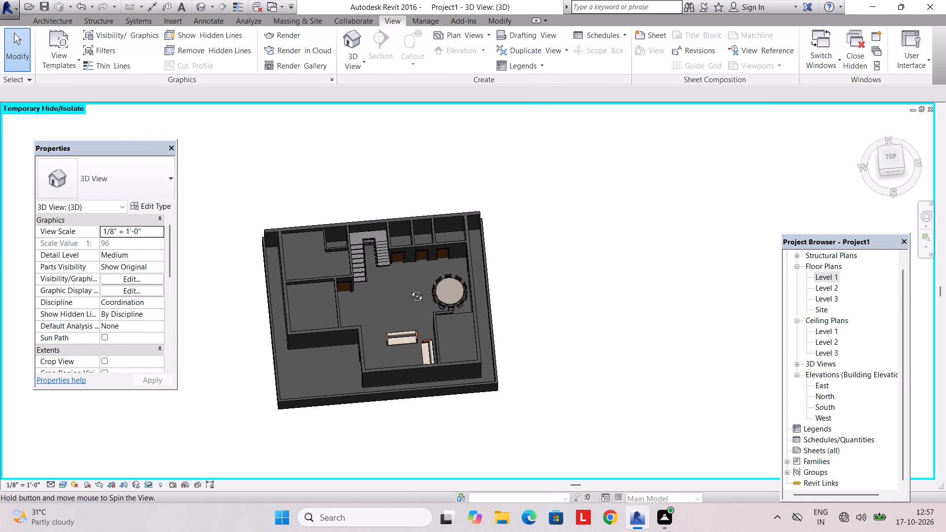
middle_click_drag(409, 289, 395, 174)
middle_click_drag(395, 277, 436, 334)
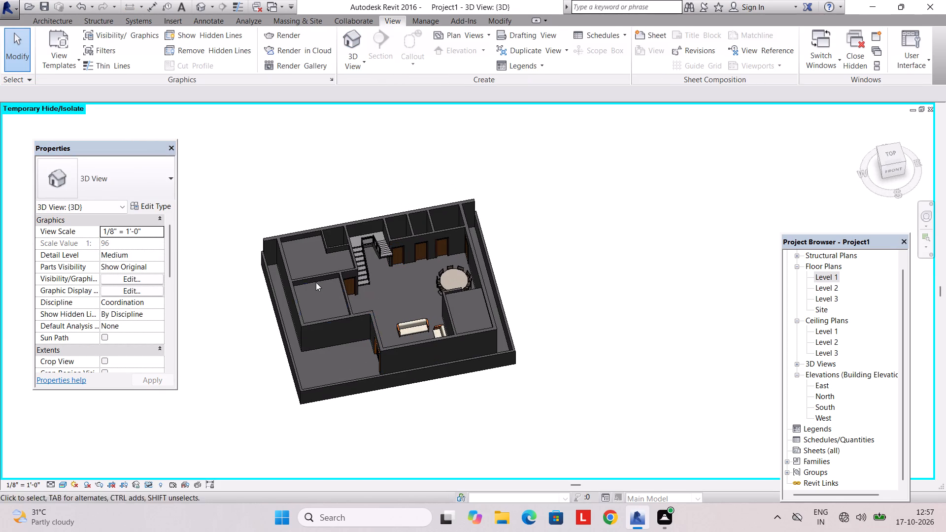
Select both bedroom ceilings and set their height offset from Level 1 to 9'.
left_click(317, 281)
scroll(315, 255, "up", 4)
key("Escape")
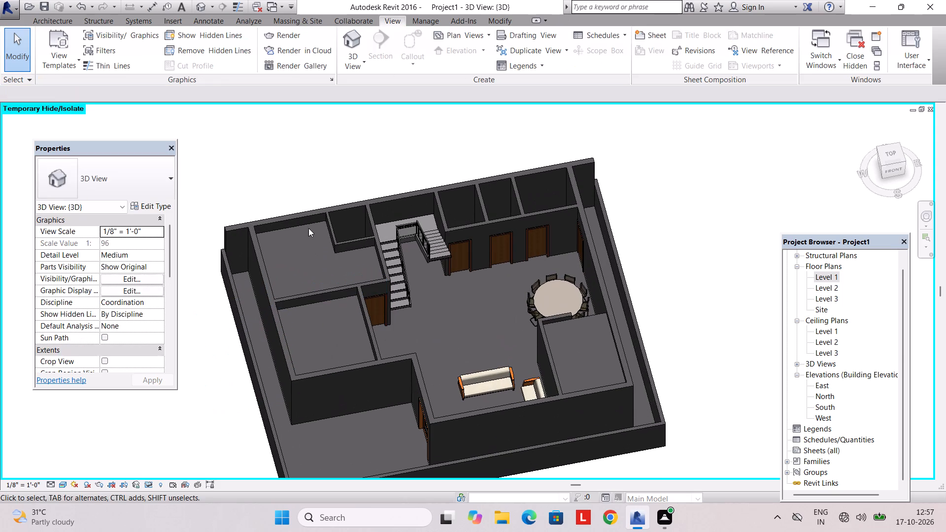
key("Escape")
left_click(309, 223)
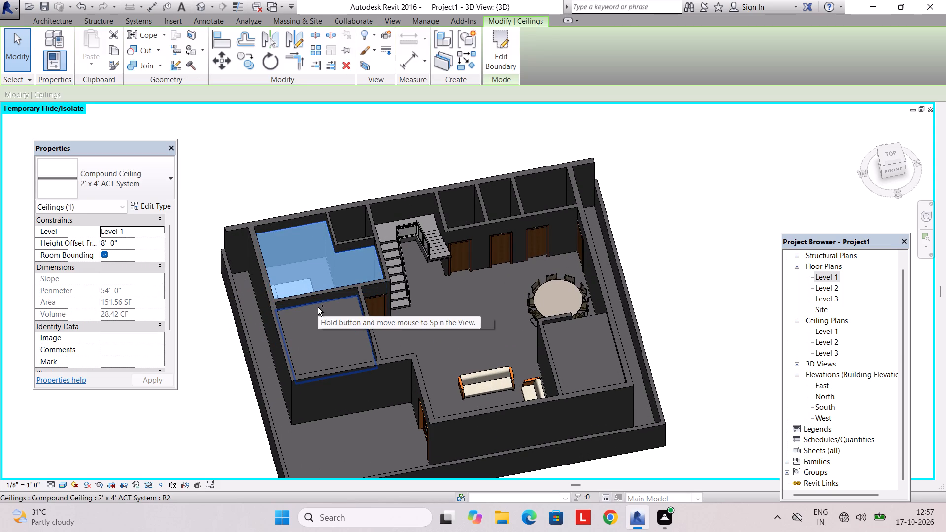
left_click(318, 307, "ctrl")
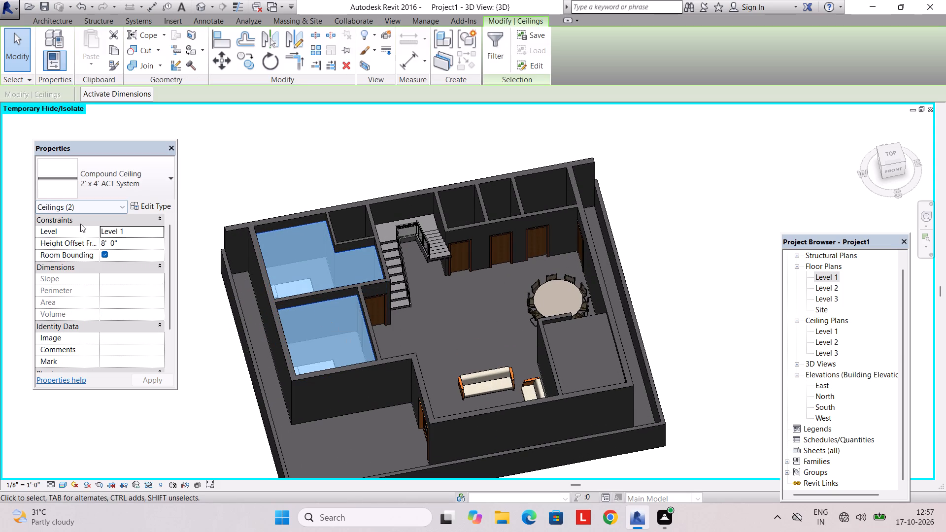
left_click(127, 238)
type("9'")
key("Return")
key("Return")
key("Escape")
key("Escape")
Review the ceilings in 3D, and open the Level 2 floor plan to check the extent of its 6" floor.
scroll(332, 268, "down", 3)
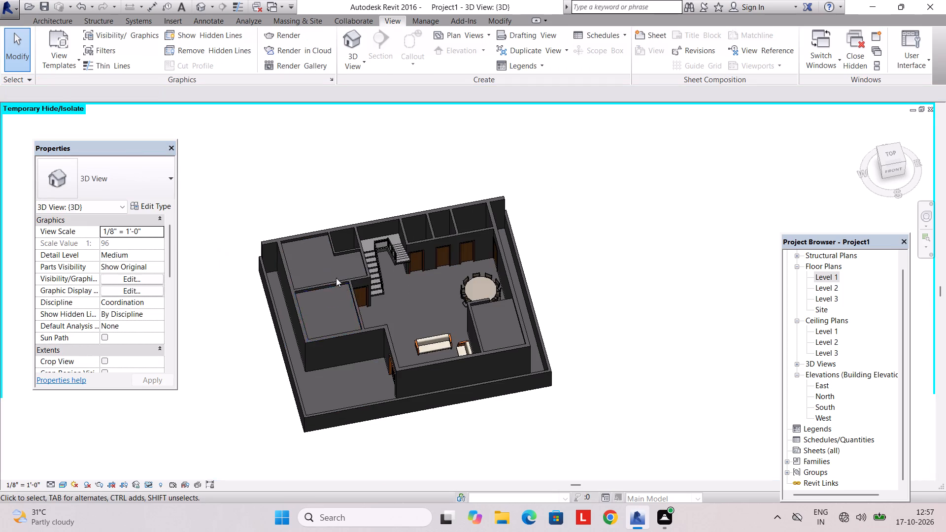
middle_click_drag(383, 302, 305, 389, "shift")
scroll(325, 348, "up", 2)
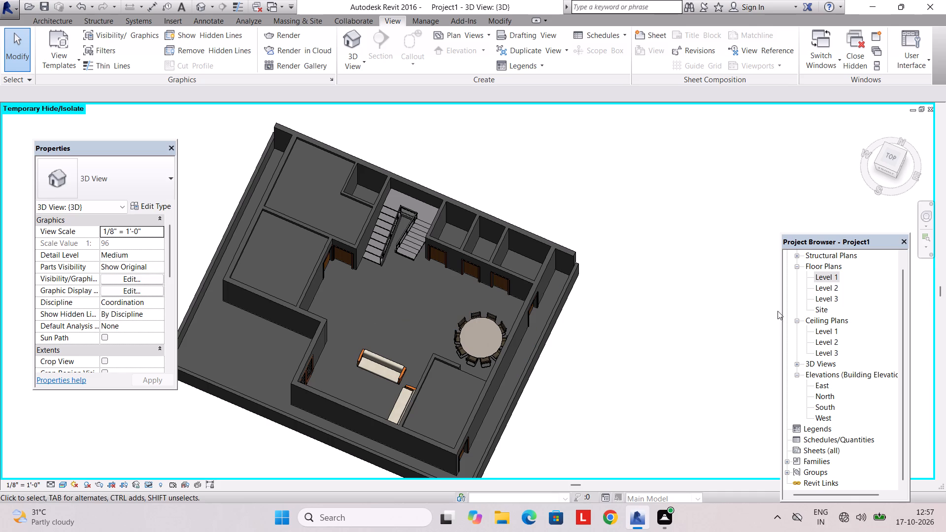
double_click(833, 285)
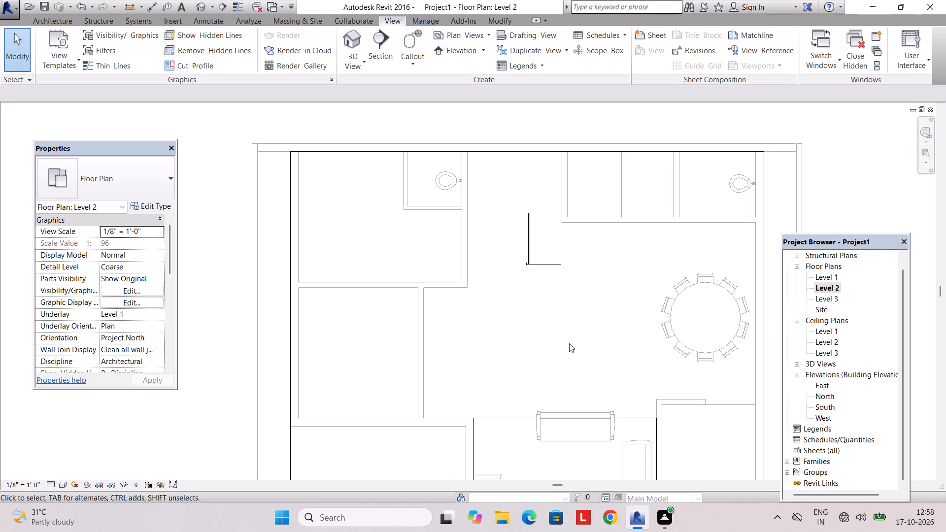
scroll(569, 343, "down", 3)
middle_click_drag(569, 343, 529, 344)
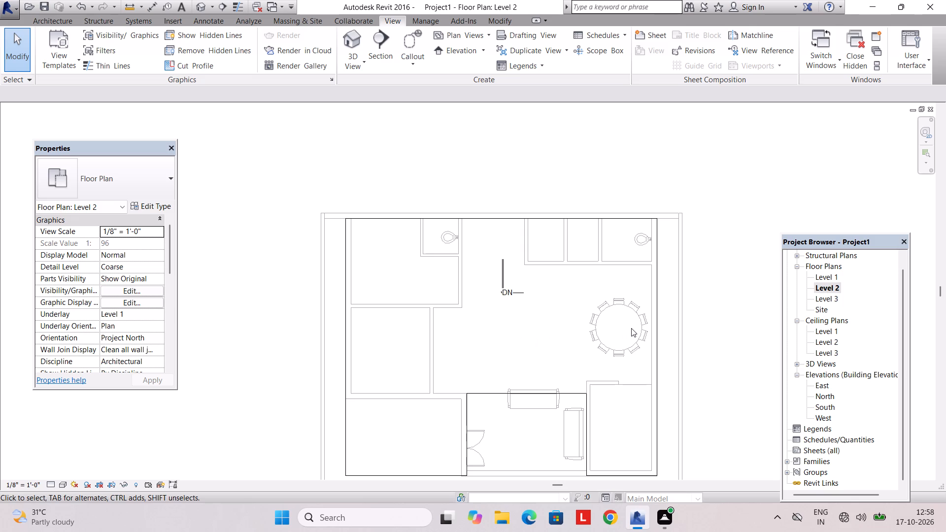
left_click(496, 394)
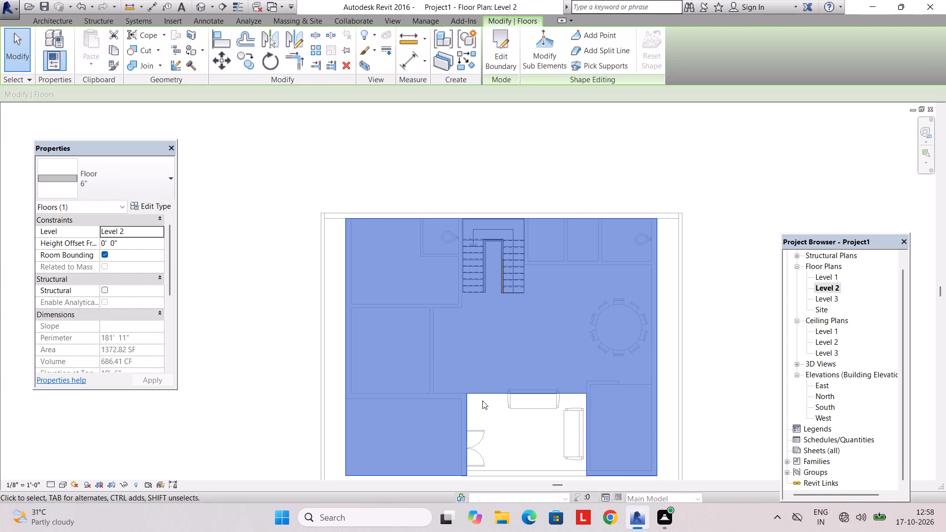
key("Escape")
Open the Level 1 floor plan and bring the whole house layout into view.
double_click(826, 279)
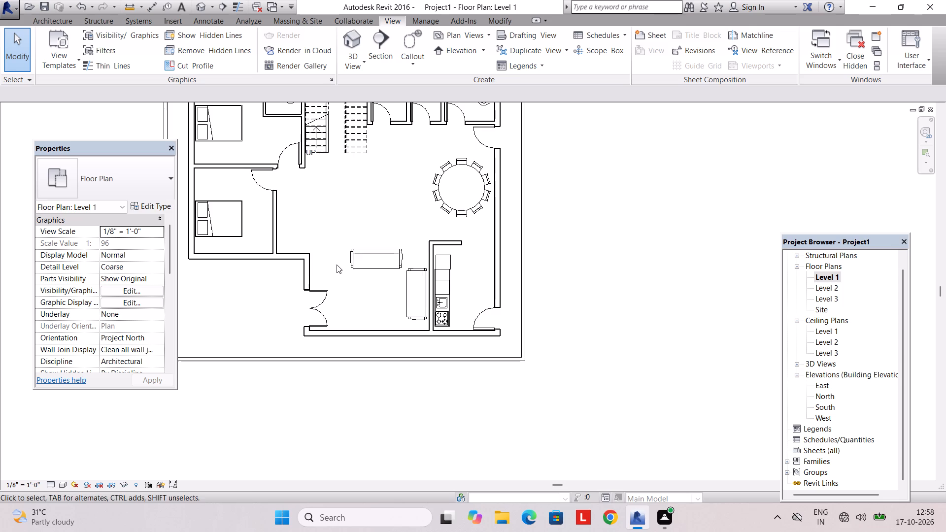
middle_click_drag(334, 263, 352, 358)
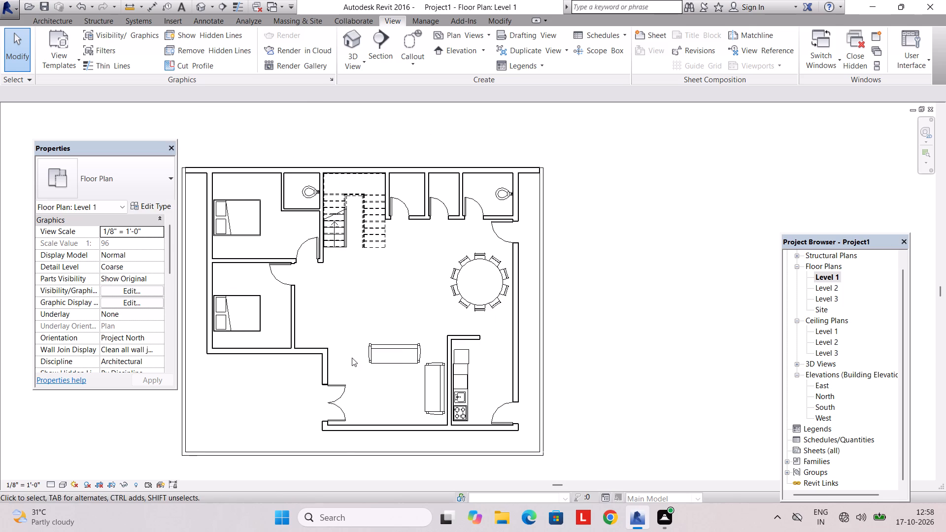
middle_click_drag(349, 303, 393, 324)
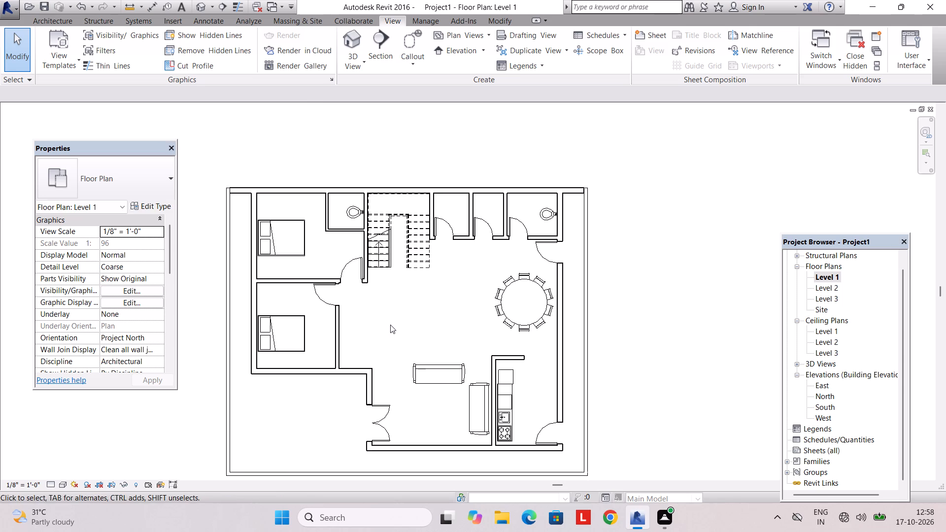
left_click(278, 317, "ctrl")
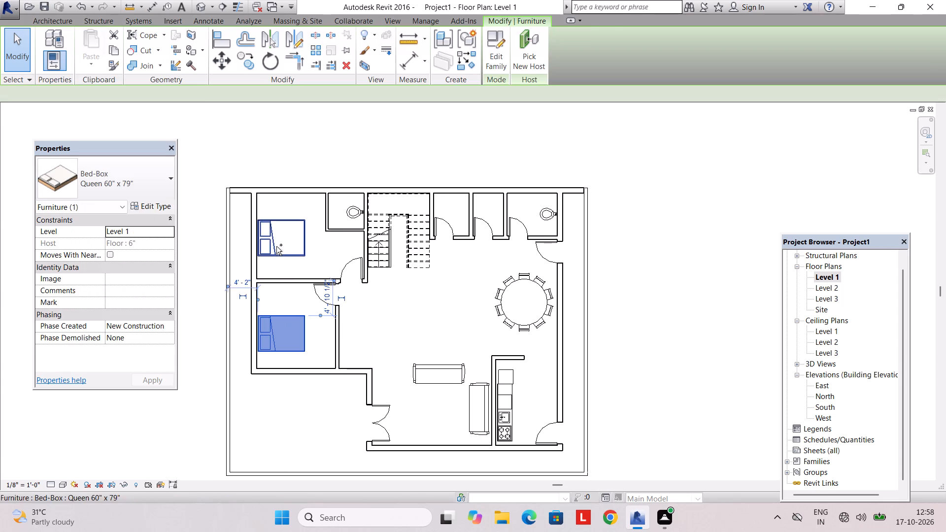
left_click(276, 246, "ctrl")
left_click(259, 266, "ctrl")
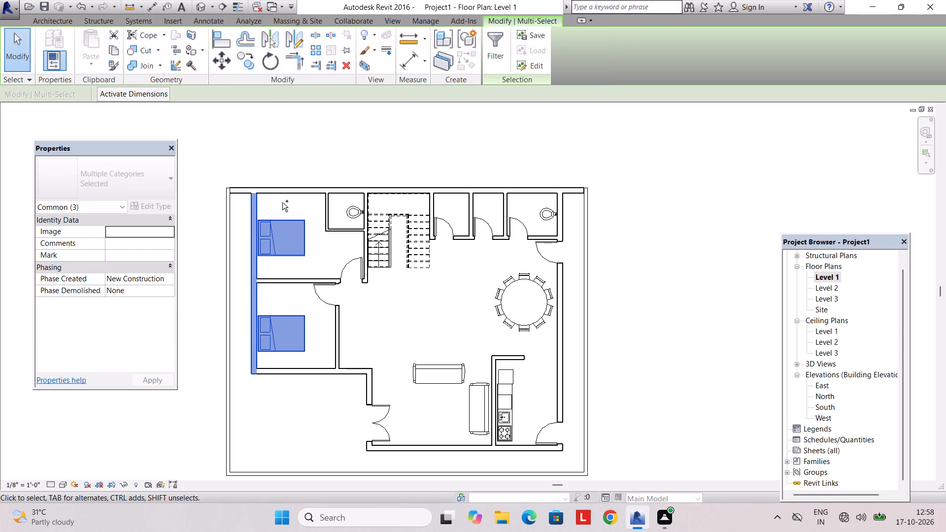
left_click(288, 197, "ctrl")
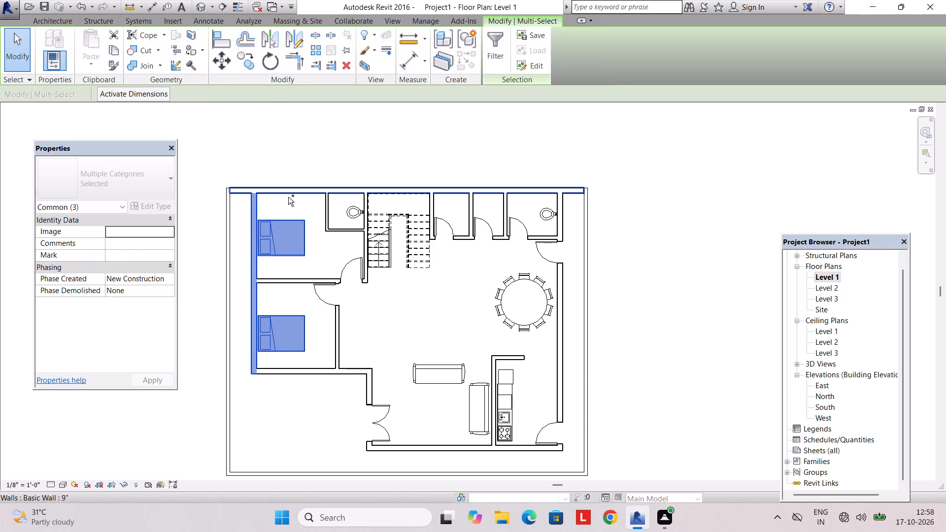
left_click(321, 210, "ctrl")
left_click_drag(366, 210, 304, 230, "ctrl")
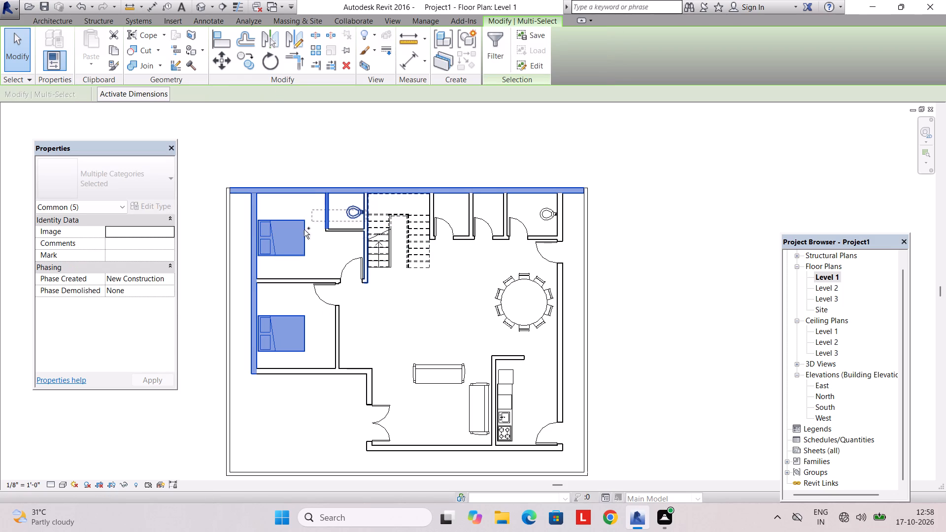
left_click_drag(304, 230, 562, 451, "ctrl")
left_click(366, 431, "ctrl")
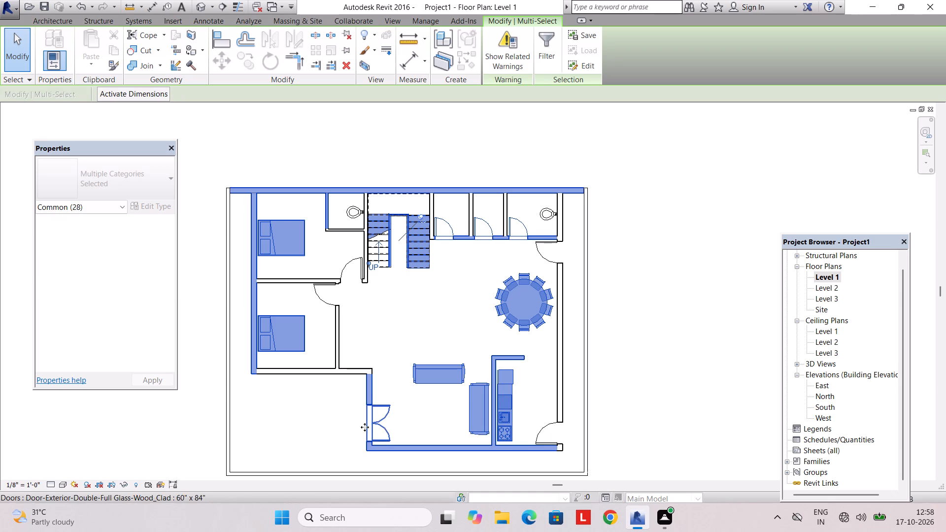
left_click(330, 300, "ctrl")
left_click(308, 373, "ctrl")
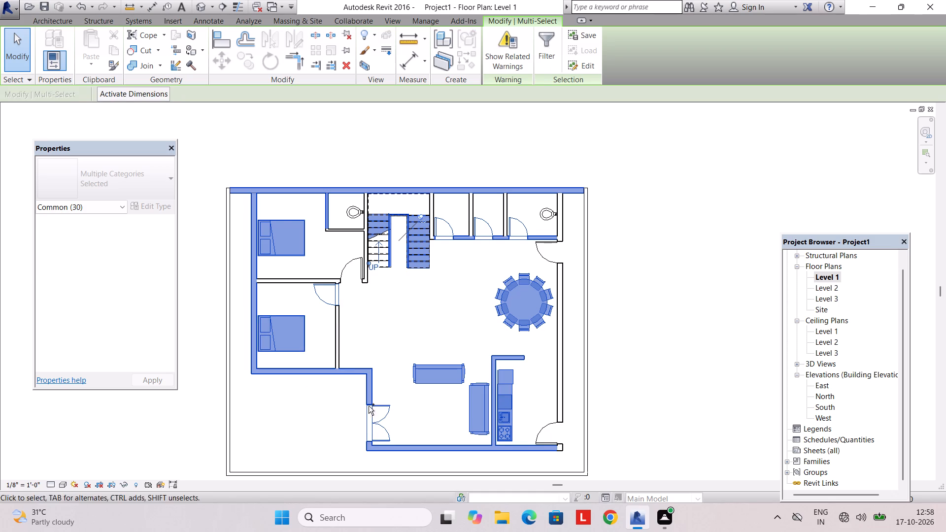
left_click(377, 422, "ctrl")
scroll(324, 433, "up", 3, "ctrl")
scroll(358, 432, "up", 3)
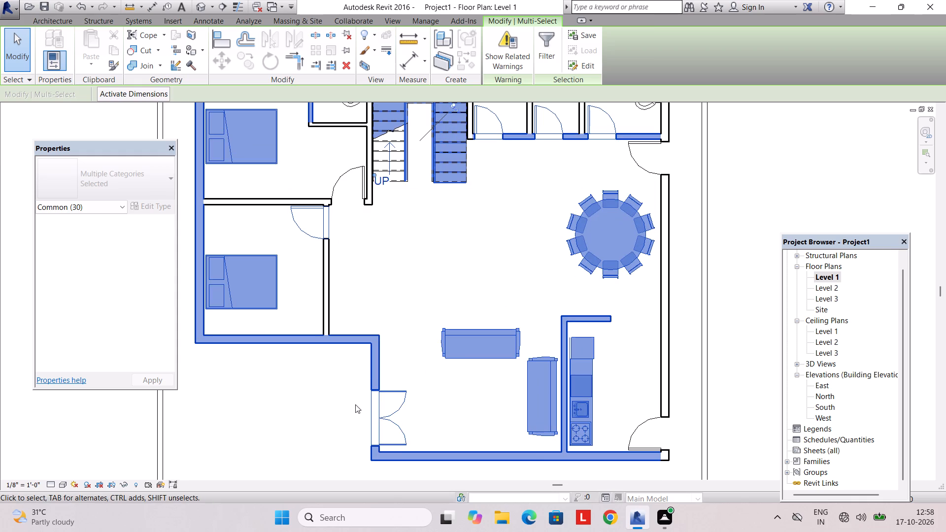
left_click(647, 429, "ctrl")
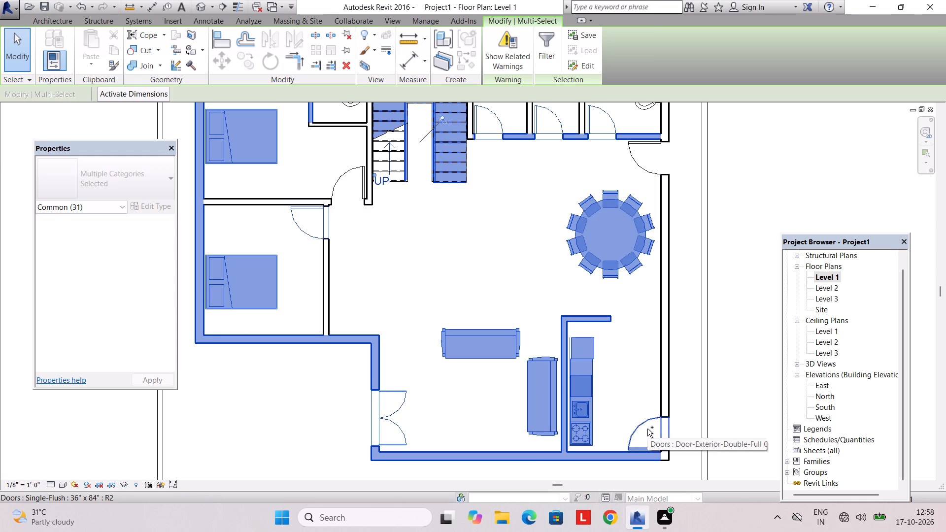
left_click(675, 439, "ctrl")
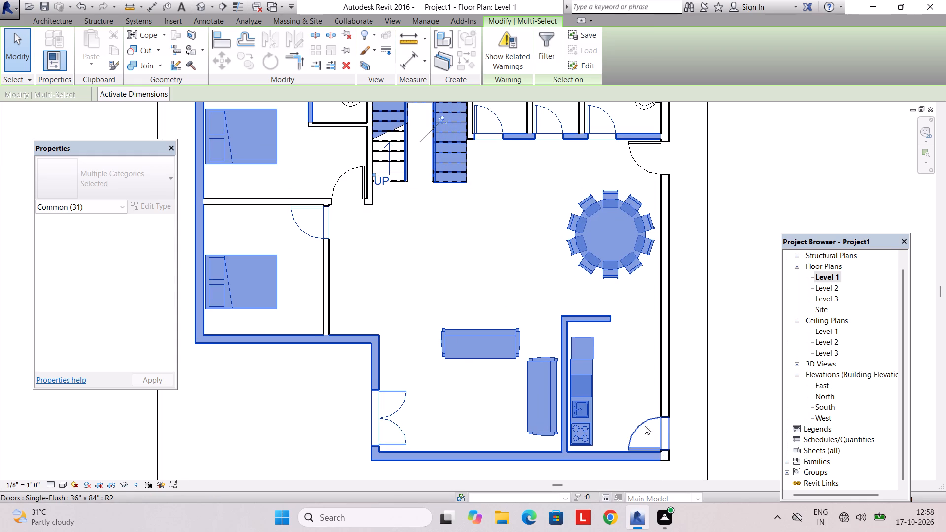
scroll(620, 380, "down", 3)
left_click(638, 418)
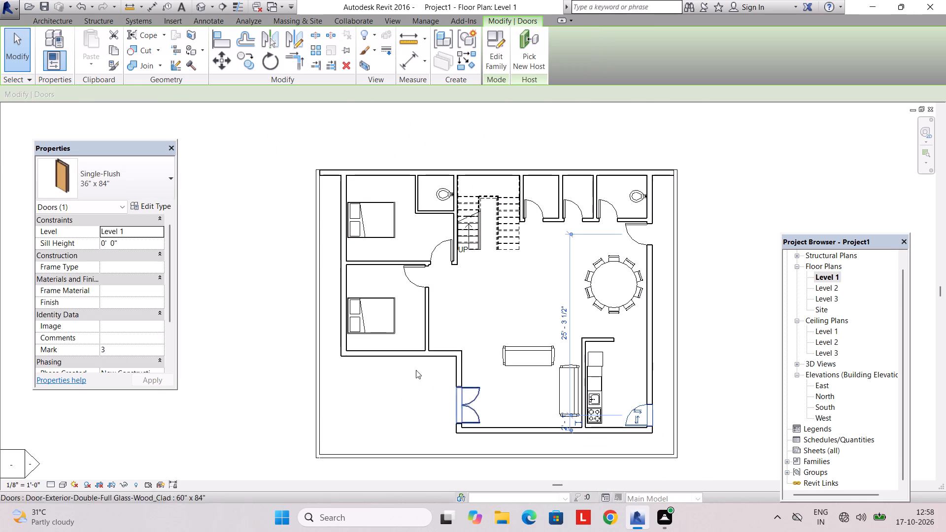
Select the Level 1 house layout in one window, adding the three small-room partition walls beside the stairs and the north 9" wall.
left_click_drag(328, 188, 587, 402)
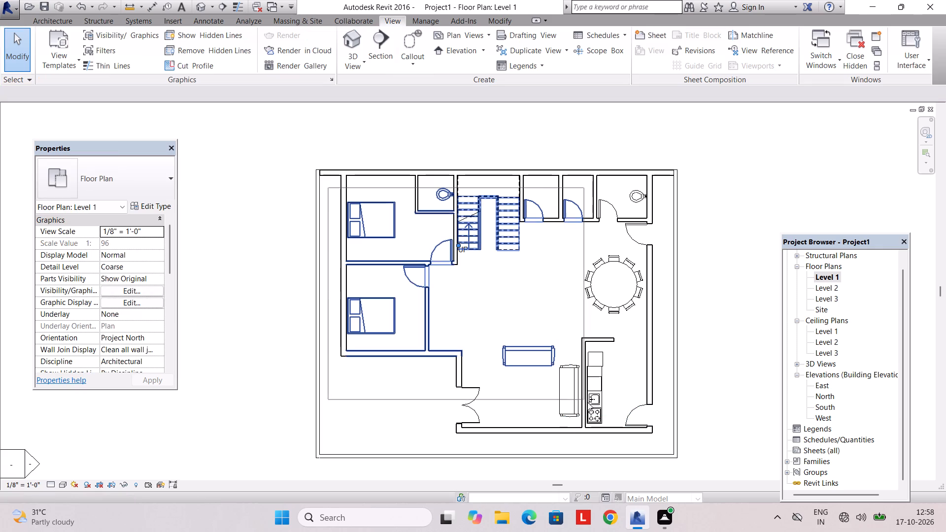
left_click_drag(587, 402, 655, 438)
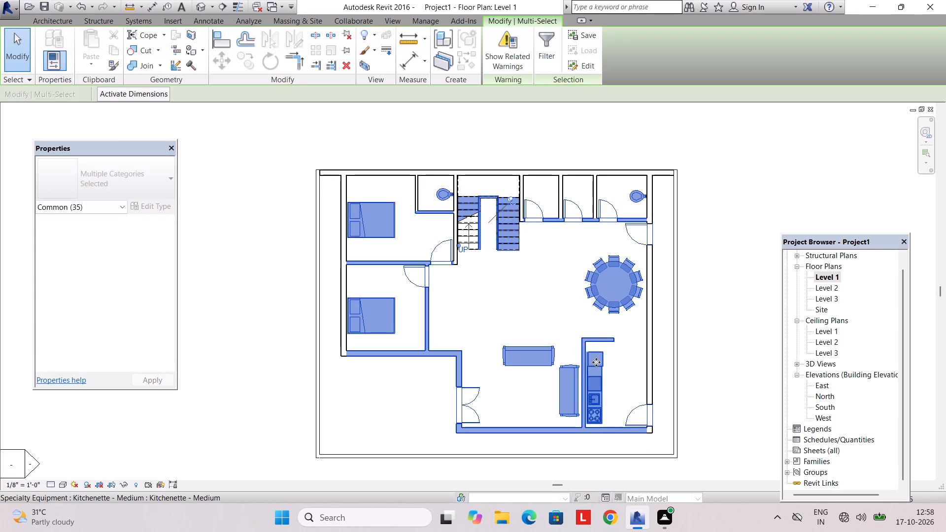
scroll(575, 270, "up", 1)
left_click(516, 167, "ctrl")
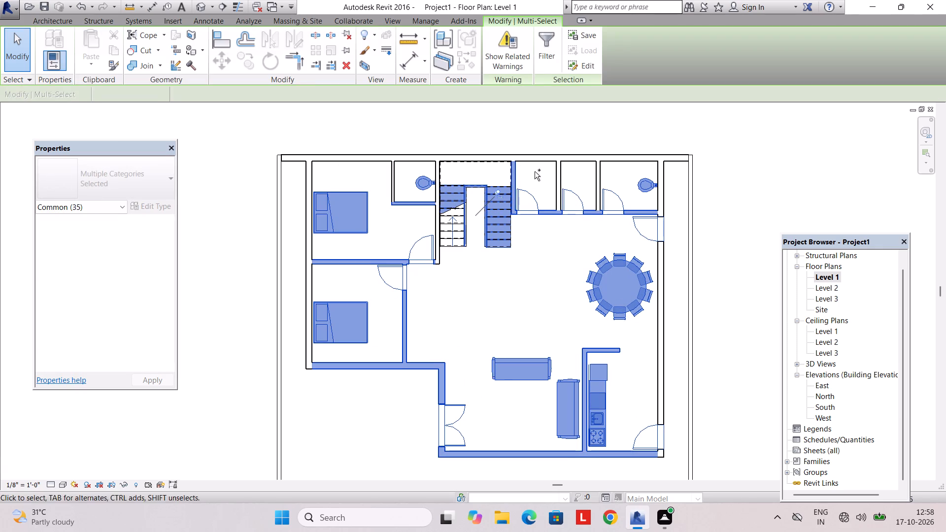
left_click(563, 174, "ctrl")
left_click(602, 171, "ctrl")
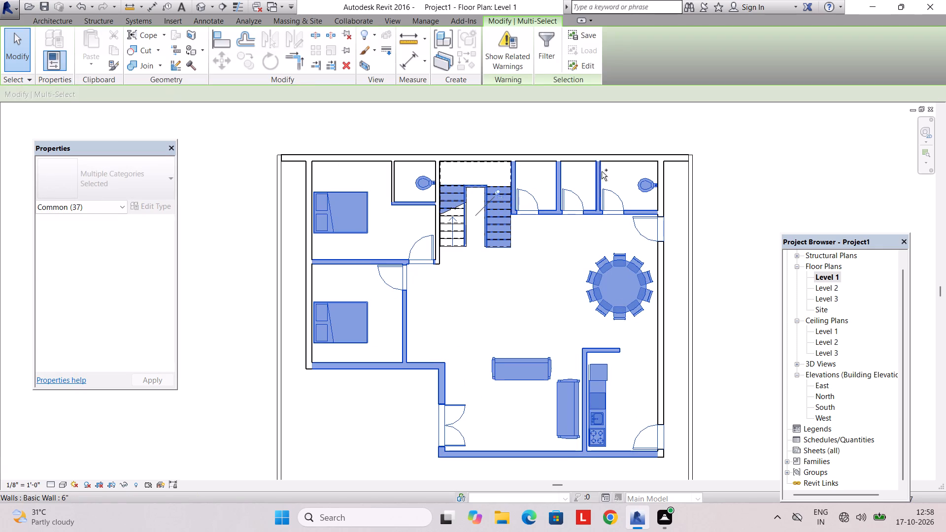
left_click(615, 162, "ctrl")
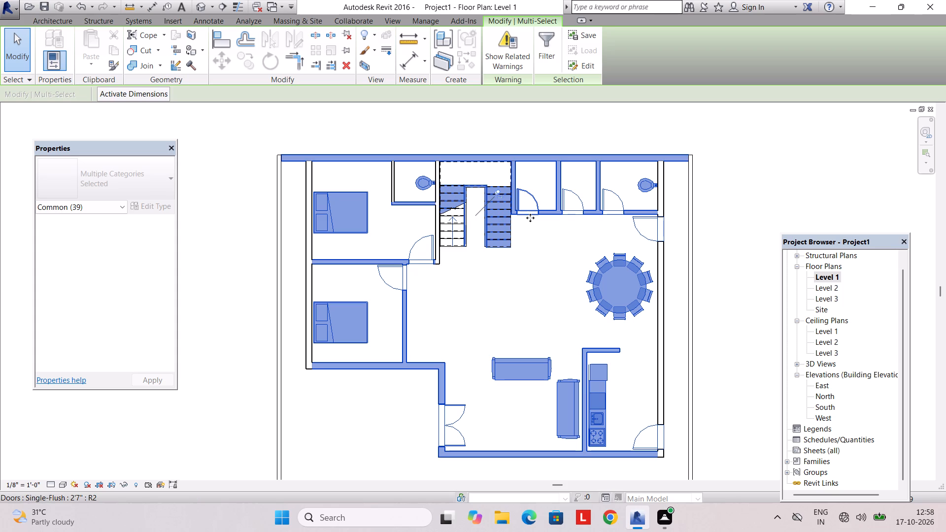
left_click(529, 222, "ctrl")
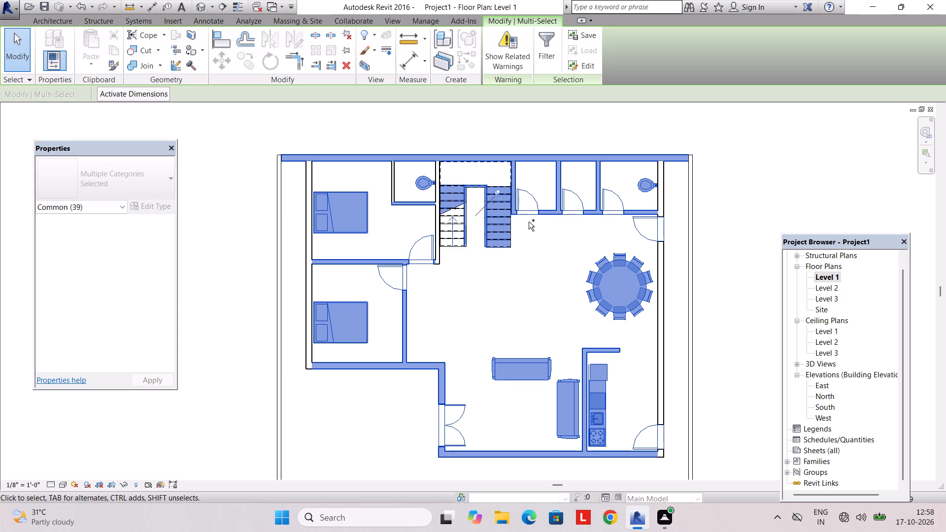
Add the upper bedroom's bathroom partition, the stair-side wall and the east and west outer walls to the selection, and copy everything.
scroll(408, 297, "up", 4)
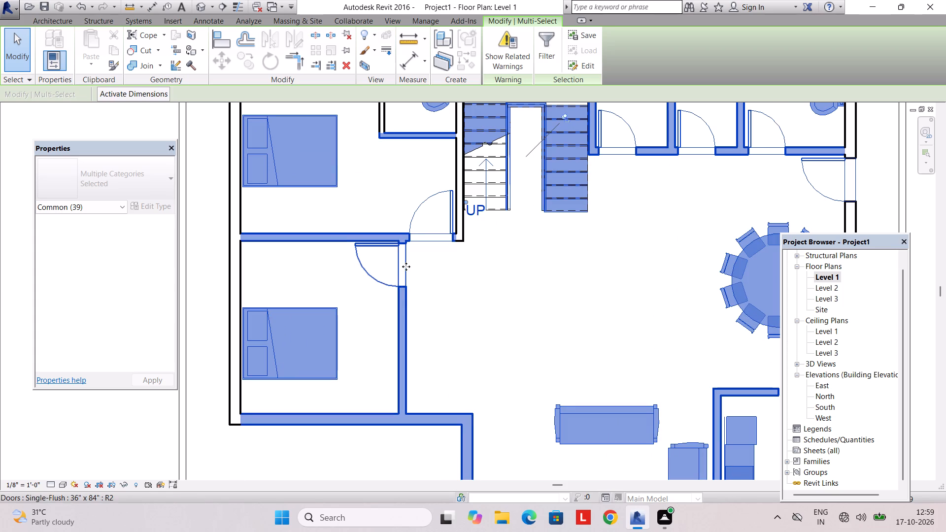
scroll(529, 283, "down", 3)
middle_click_drag(536, 290, 439, 320)
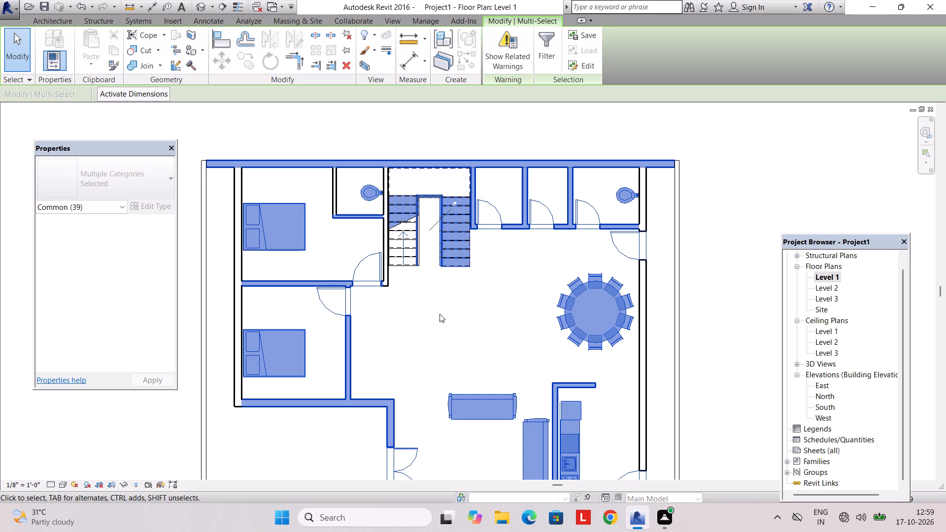
left_click(341, 193, "ctrl")
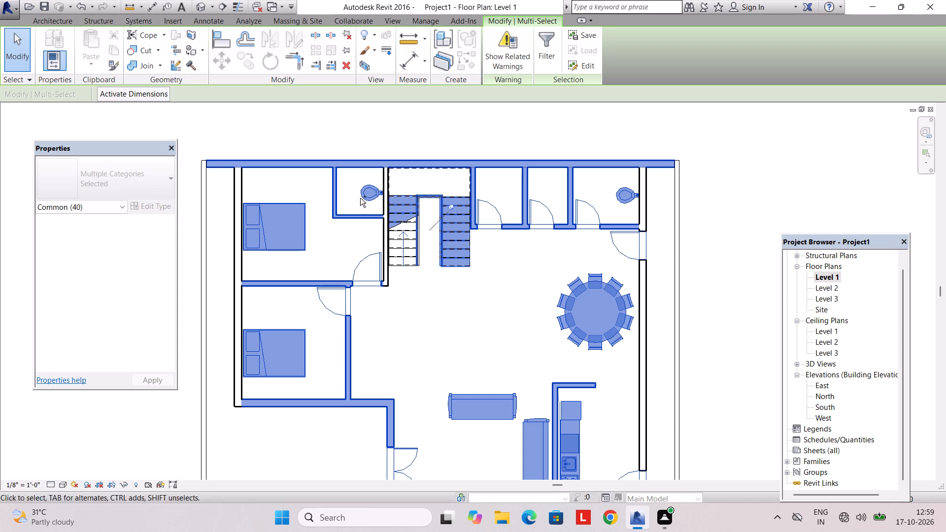
scroll(393, 275, "up", 6)
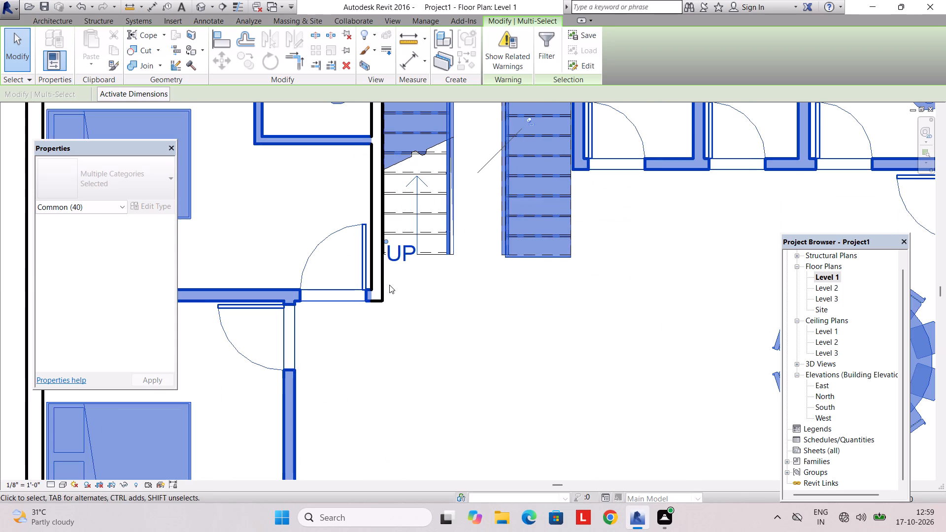
left_click(386, 281, "ctrl")
scroll(546, 309, "down", 2)
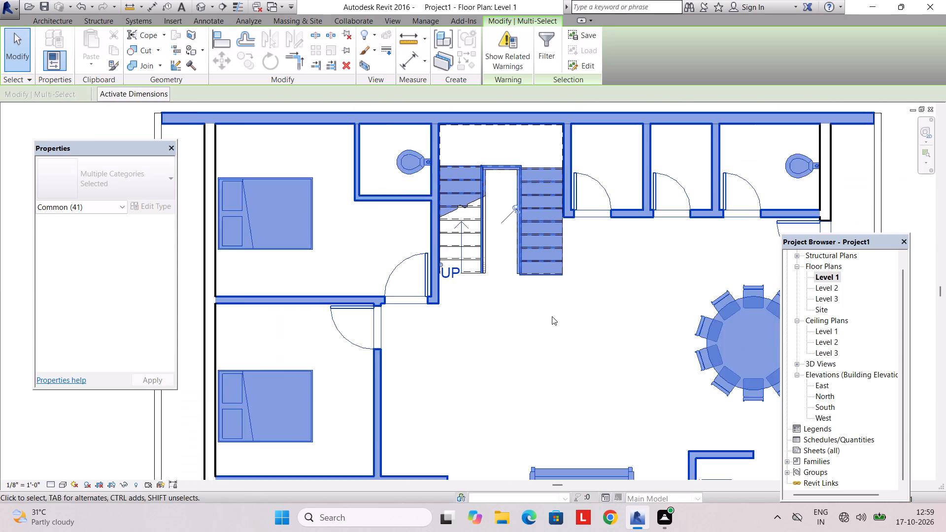
scroll(552, 316, "down", 5)
middle_click_drag(558, 330, 475, 221)
left_click(627, 260, "ctrl")
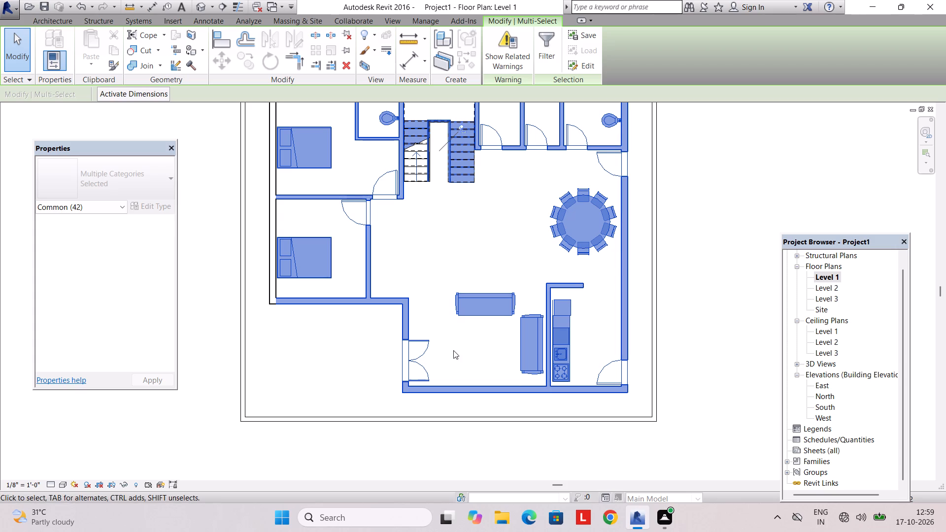
scroll(474, 366, "up", 3)
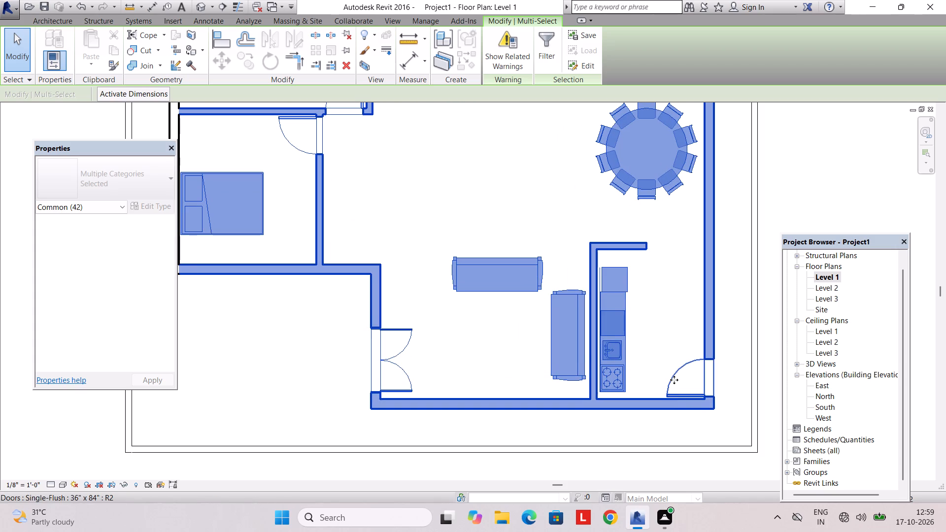
scroll(637, 299, "down", 3)
middle_click_drag(604, 234, 558, 366)
scroll(580, 319, "up", 2)
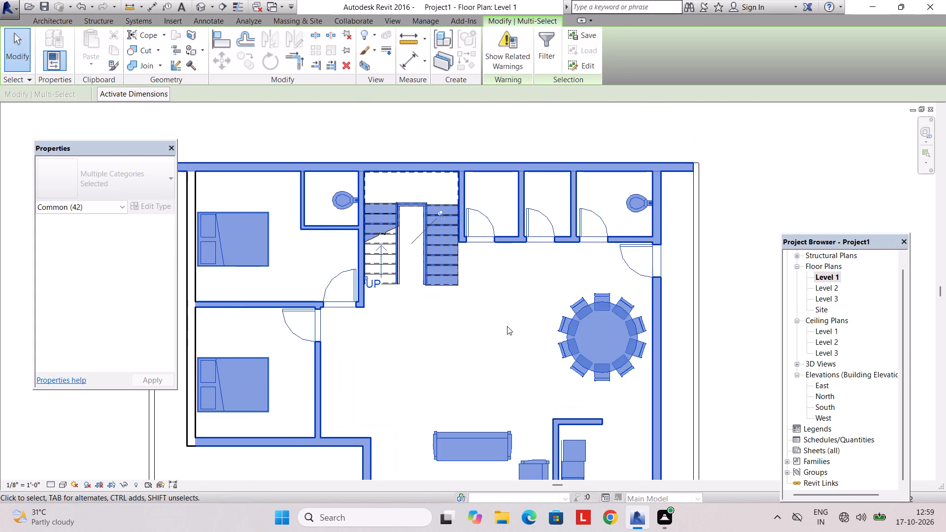
scroll(507, 326, "down", 3)
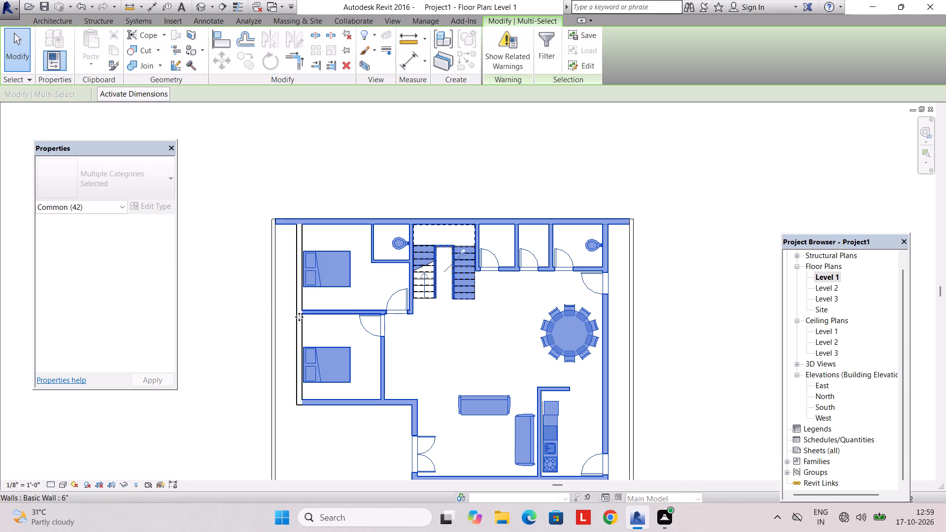
left_click(304, 322, "ctrl")
scroll(365, 331, "down", 4)
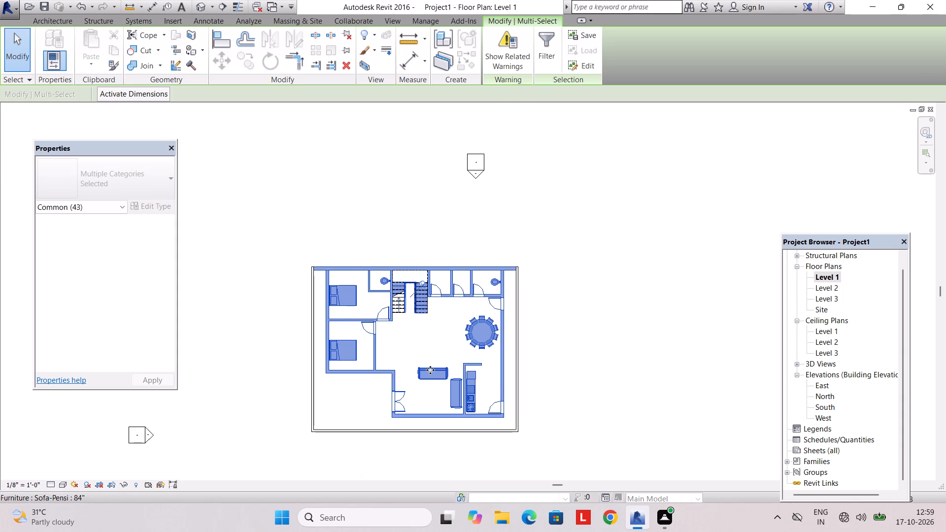
key("ctrl+c")
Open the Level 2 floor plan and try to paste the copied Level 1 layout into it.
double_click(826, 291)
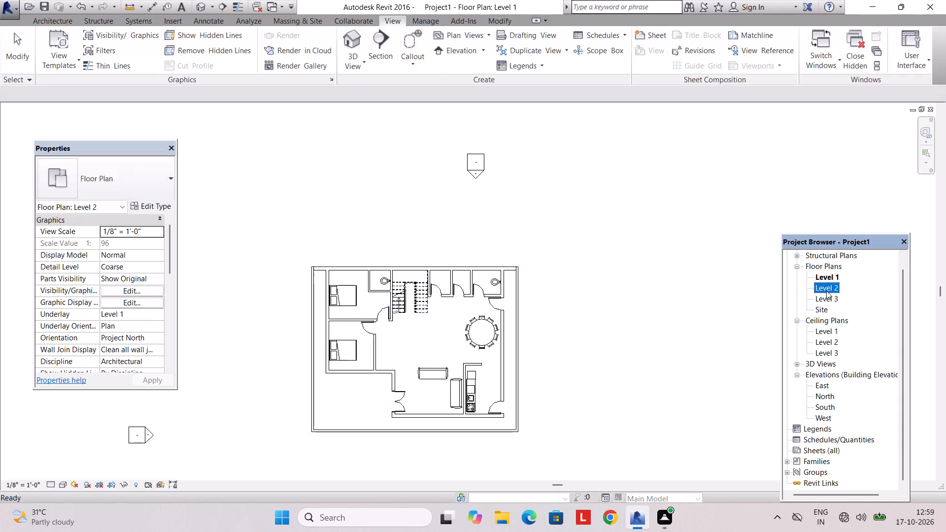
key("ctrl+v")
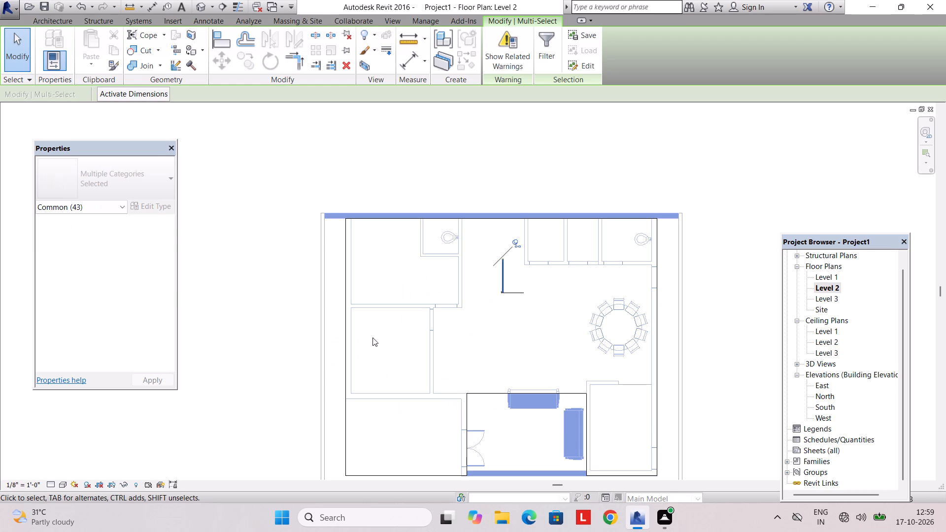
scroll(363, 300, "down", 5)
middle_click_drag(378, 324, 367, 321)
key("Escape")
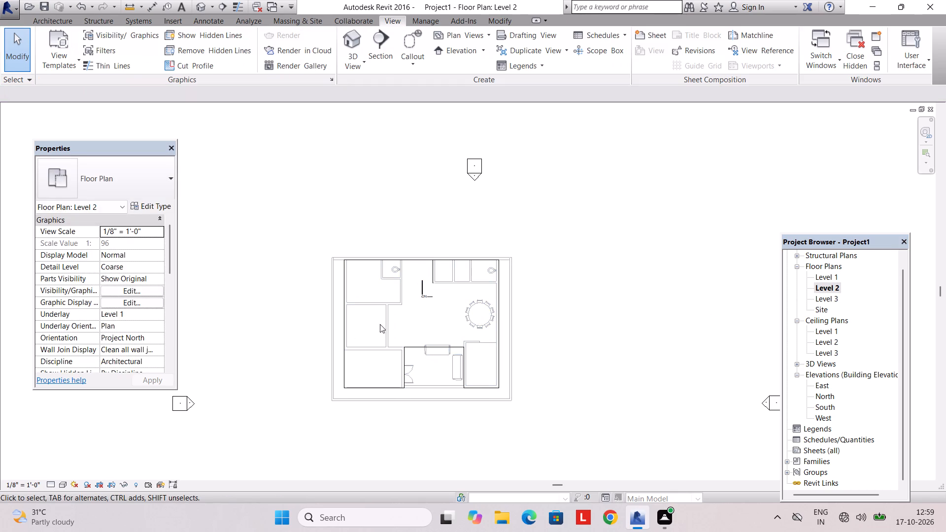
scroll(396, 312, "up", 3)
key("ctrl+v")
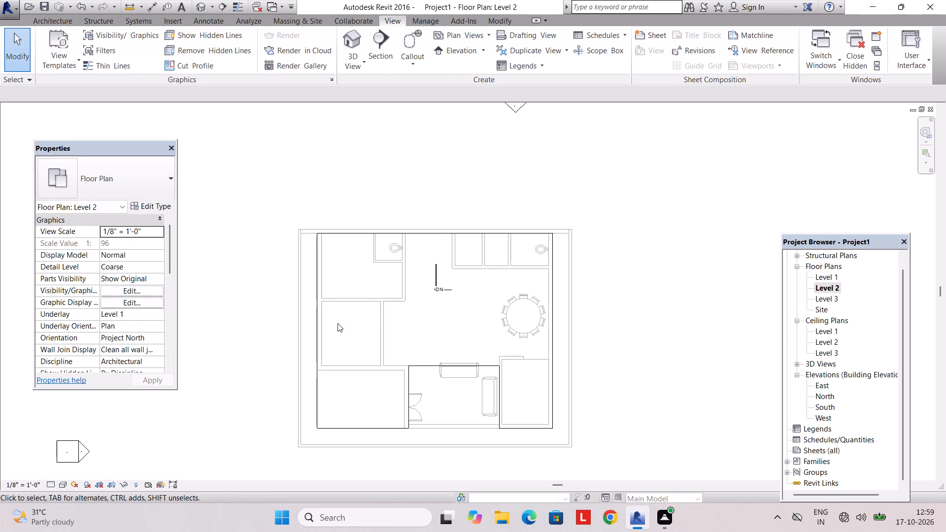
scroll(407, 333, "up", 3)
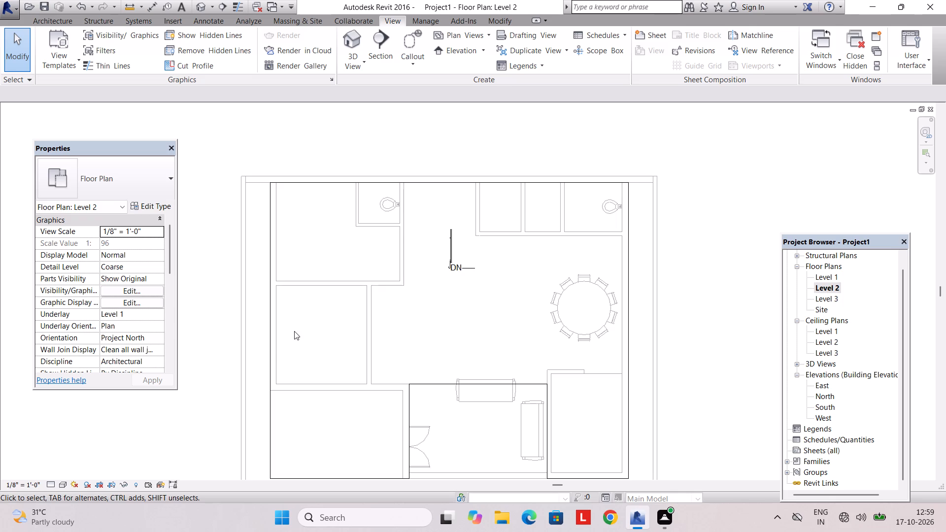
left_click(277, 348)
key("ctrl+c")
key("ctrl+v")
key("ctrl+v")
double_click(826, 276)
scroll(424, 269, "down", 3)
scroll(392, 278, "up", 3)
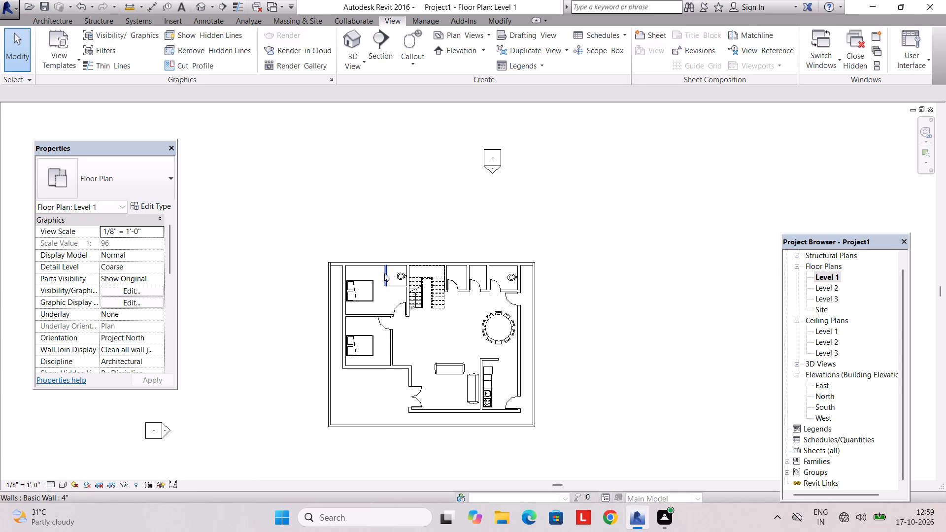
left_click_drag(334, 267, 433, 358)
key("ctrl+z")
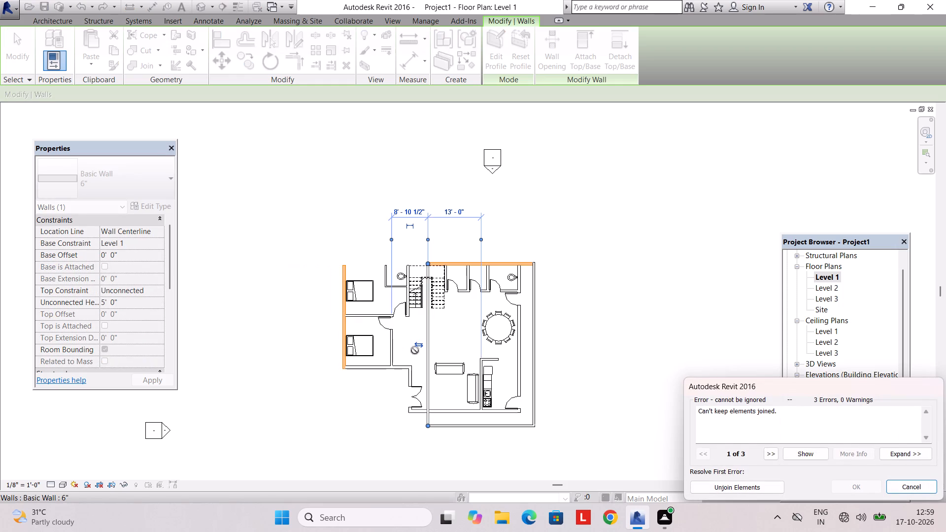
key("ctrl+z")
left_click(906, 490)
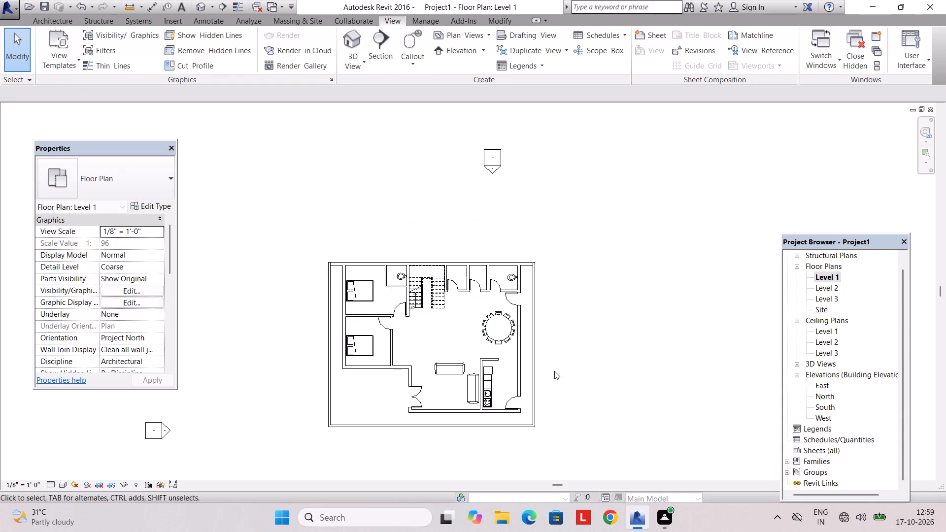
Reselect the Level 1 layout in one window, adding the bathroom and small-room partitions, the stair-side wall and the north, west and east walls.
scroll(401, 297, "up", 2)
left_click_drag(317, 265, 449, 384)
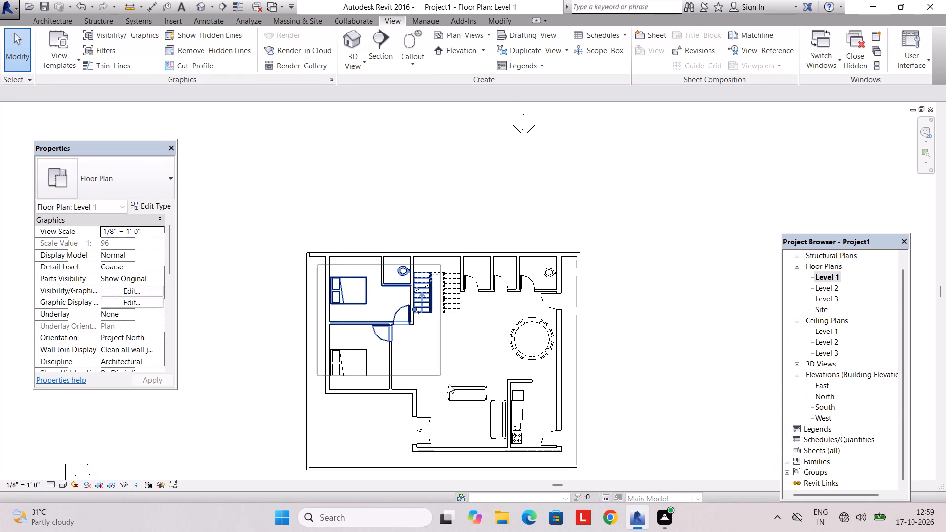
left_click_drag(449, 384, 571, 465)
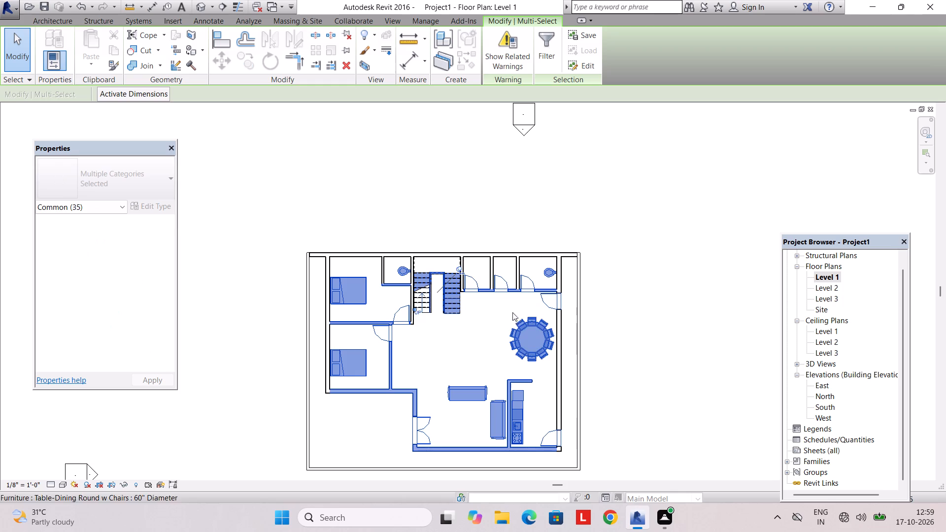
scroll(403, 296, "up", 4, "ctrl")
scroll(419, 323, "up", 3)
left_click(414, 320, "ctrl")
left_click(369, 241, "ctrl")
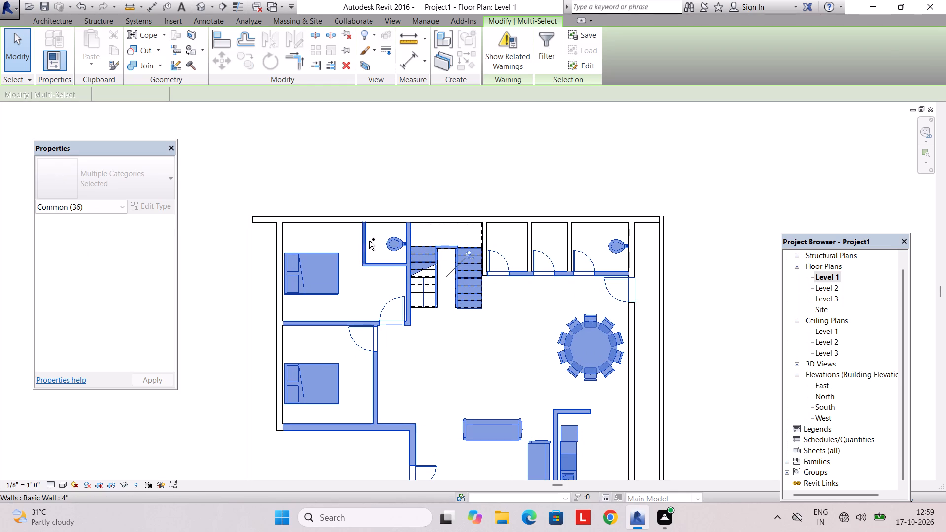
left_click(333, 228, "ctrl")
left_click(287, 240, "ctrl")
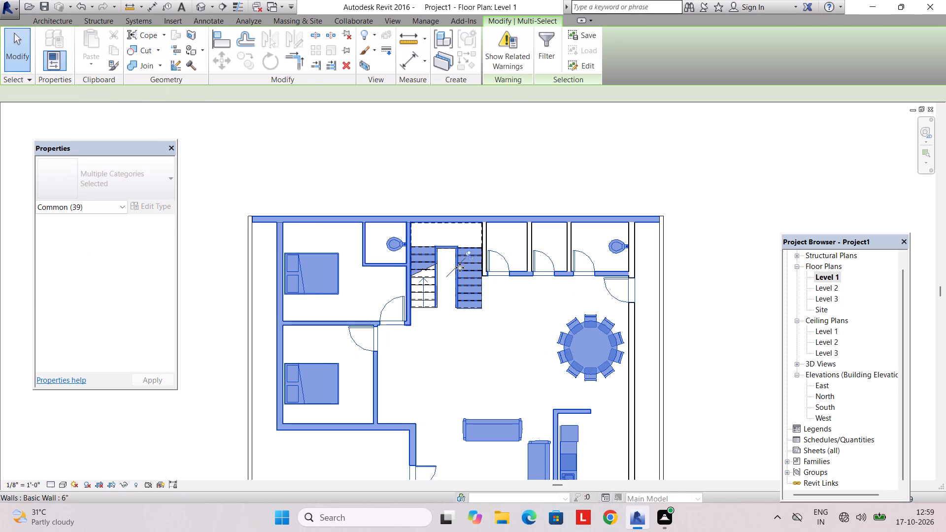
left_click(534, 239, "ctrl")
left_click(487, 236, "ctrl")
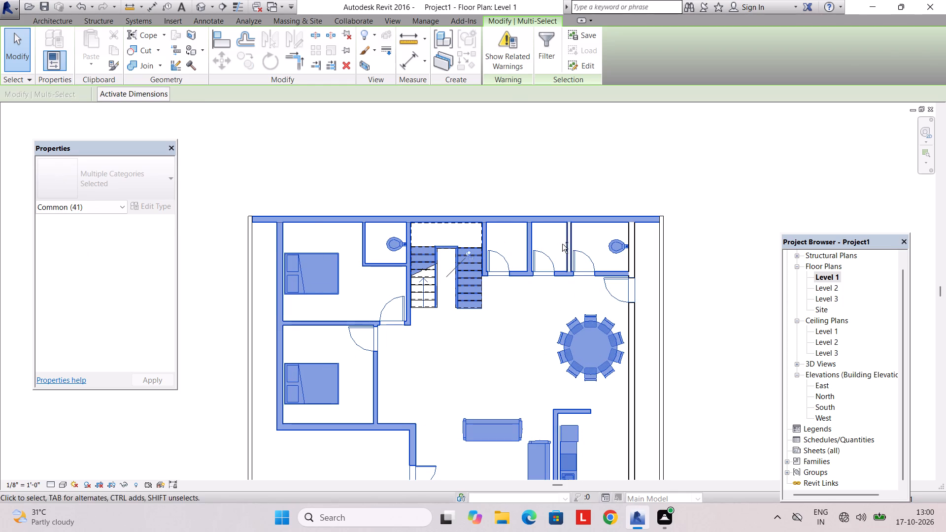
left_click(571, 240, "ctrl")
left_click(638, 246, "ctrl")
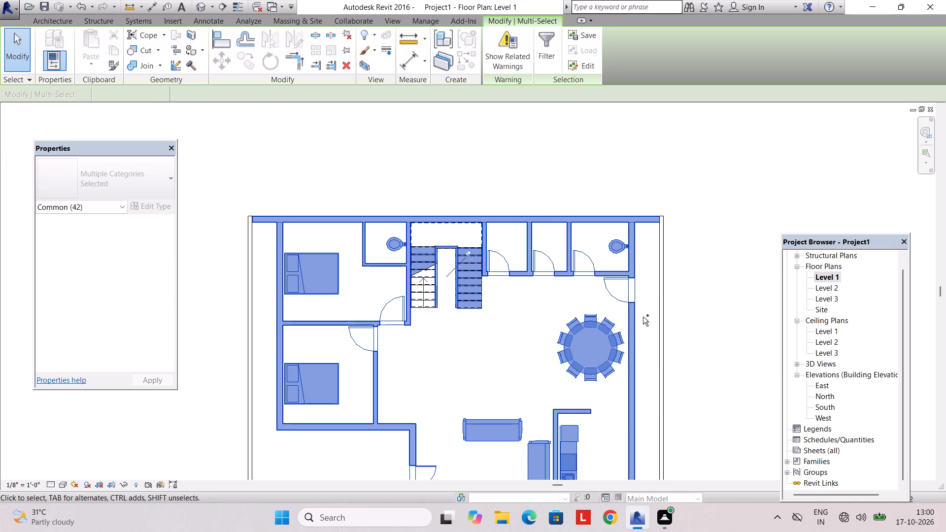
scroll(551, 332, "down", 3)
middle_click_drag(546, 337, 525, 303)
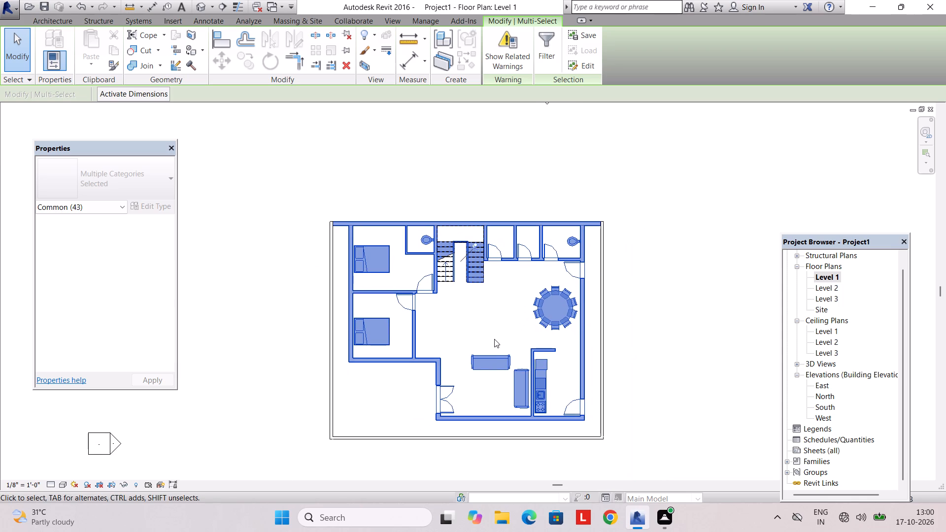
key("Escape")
Start the Window tool on Level 1 and examine the type properties of the Fixed 36" x 48" window.
left_click(37, 19)
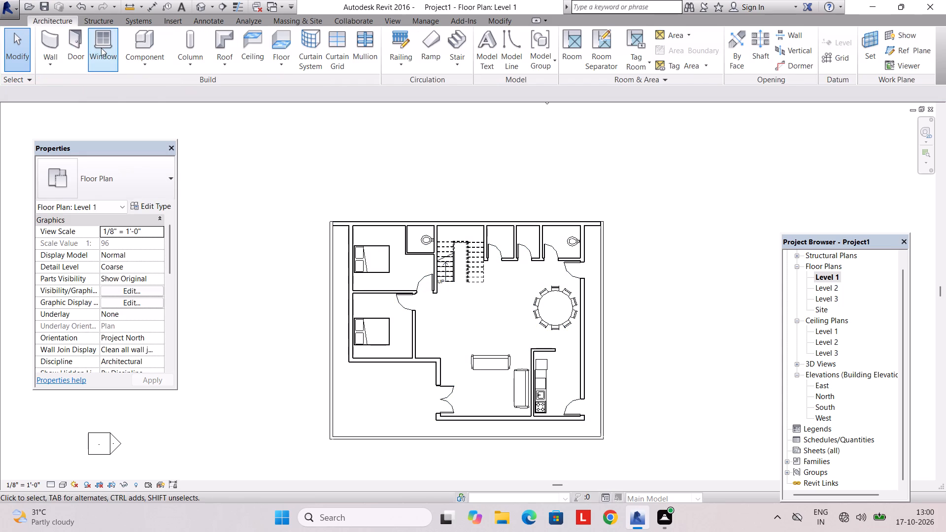
left_click(101, 45)
left_click(130, 174)
left_click(130, 174)
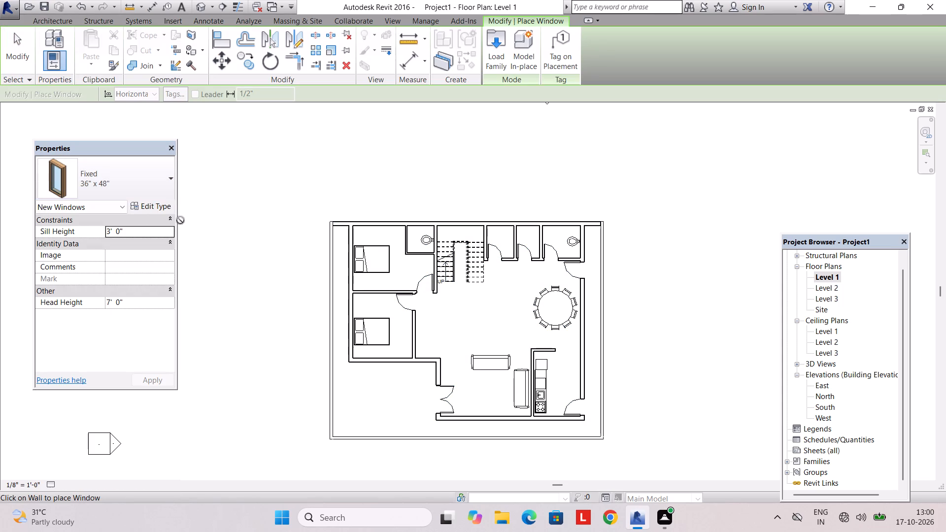
left_click(165, 209)
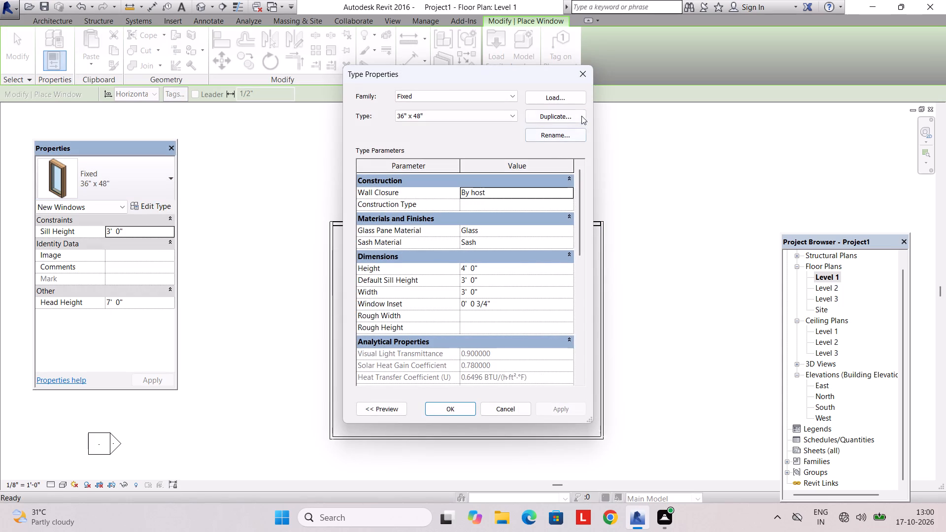
left_click(314, 131)
left_click(574, 68)
Browse to the Windows folder of the US Imperial library for loading a window family.
left_click(502, 53)
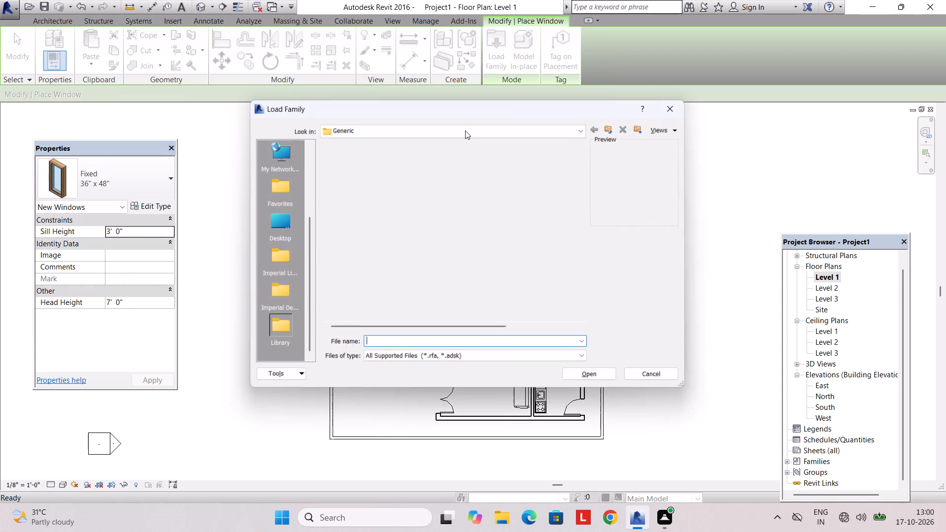
left_click(429, 134)
left_click(416, 197)
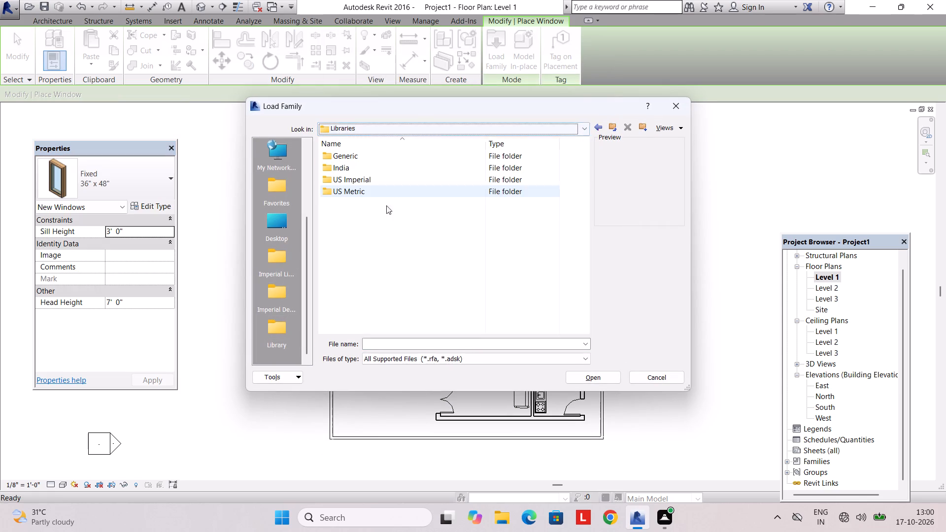
double_click(383, 183)
scroll(383, 183, "down", 12)
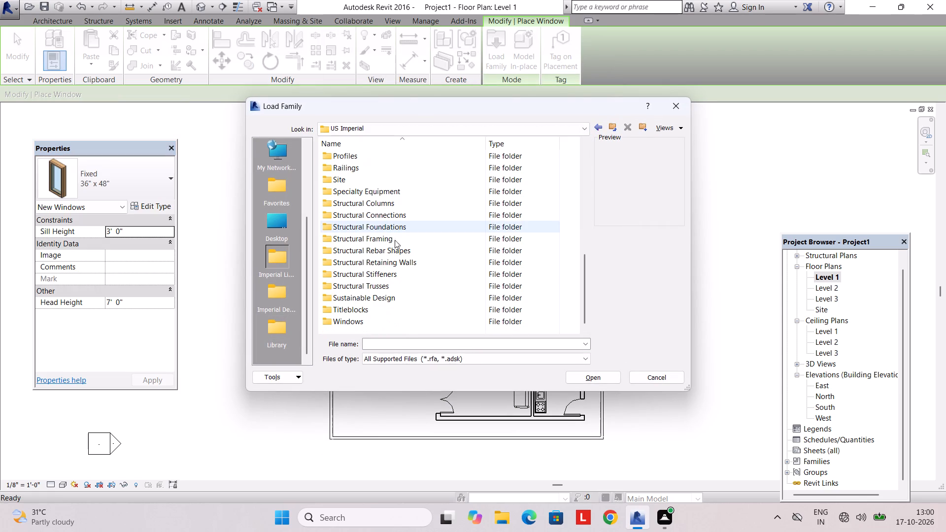
scroll(395, 240, "down", 1)
double_click(399, 319)
Compare the previews of the casement, double hung, fixed and other window families, and load Slider with Trim.
left_click(466, 173)
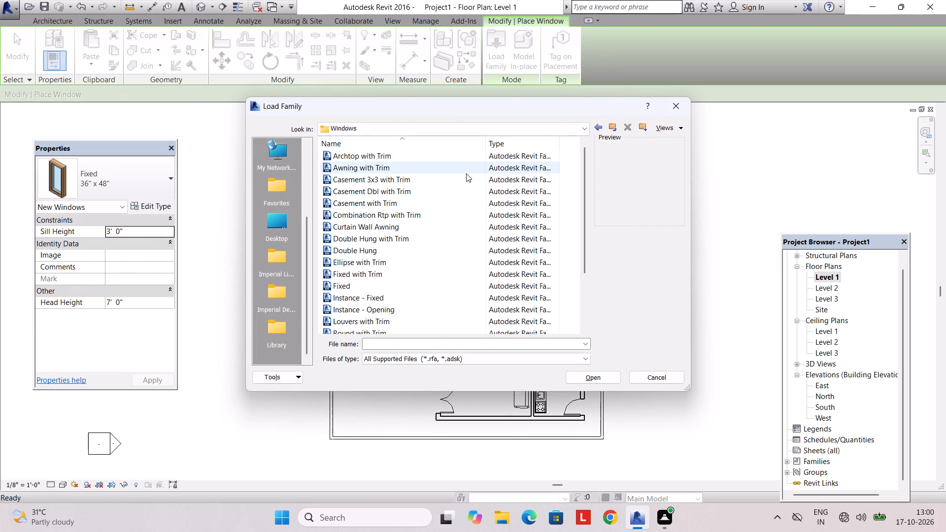
left_click(462, 185)
left_click(461, 196)
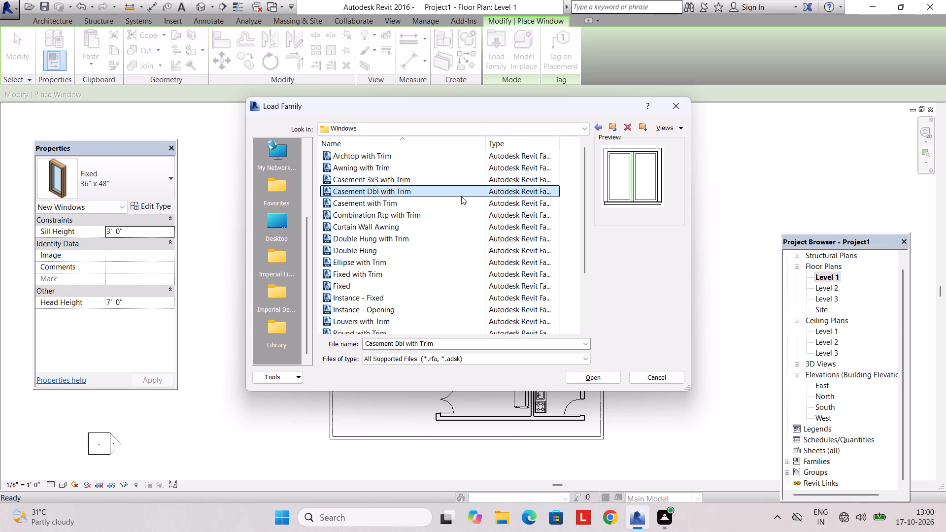
left_click(396, 179)
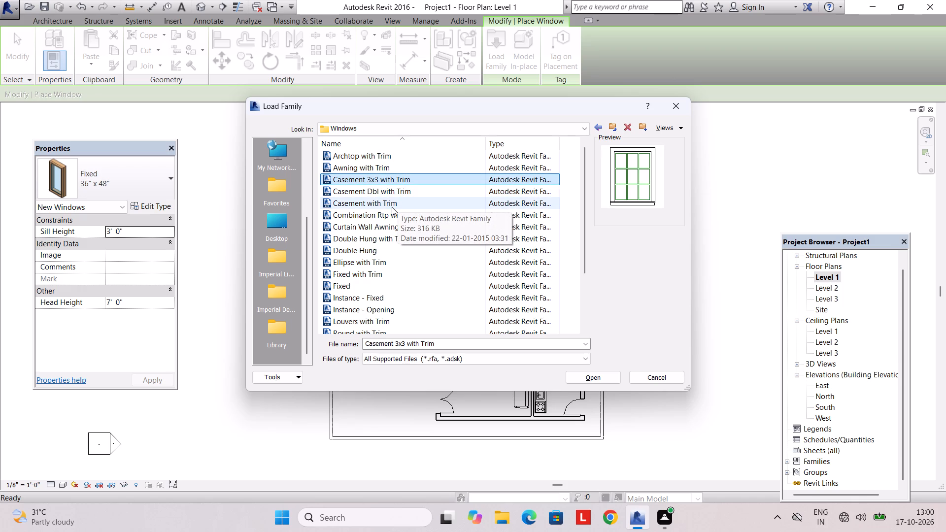
left_click(391, 195)
left_click(391, 200)
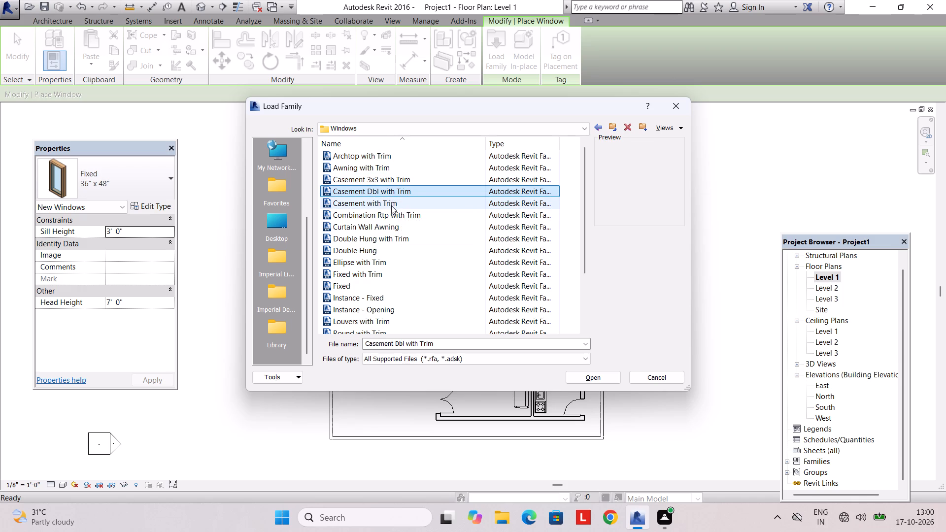
left_click(391, 210)
left_click(389, 229)
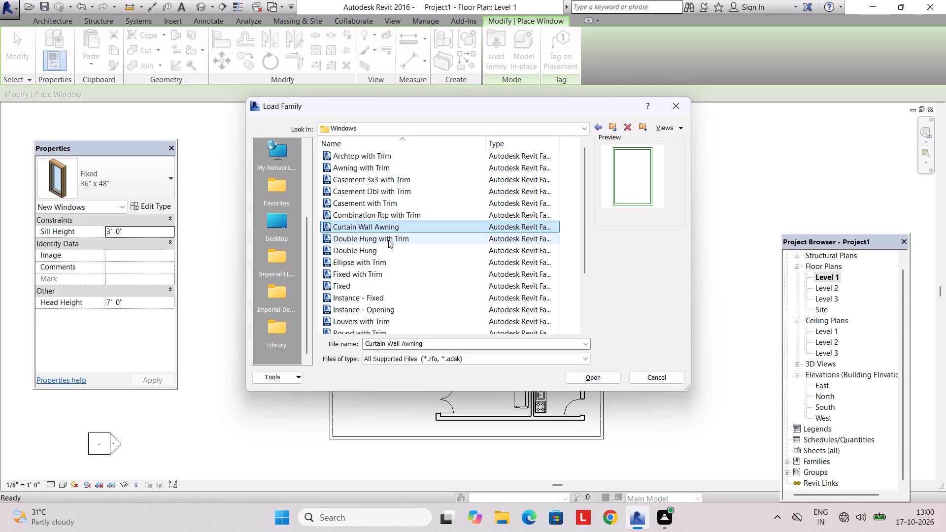
left_click(388, 240)
left_click(383, 244)
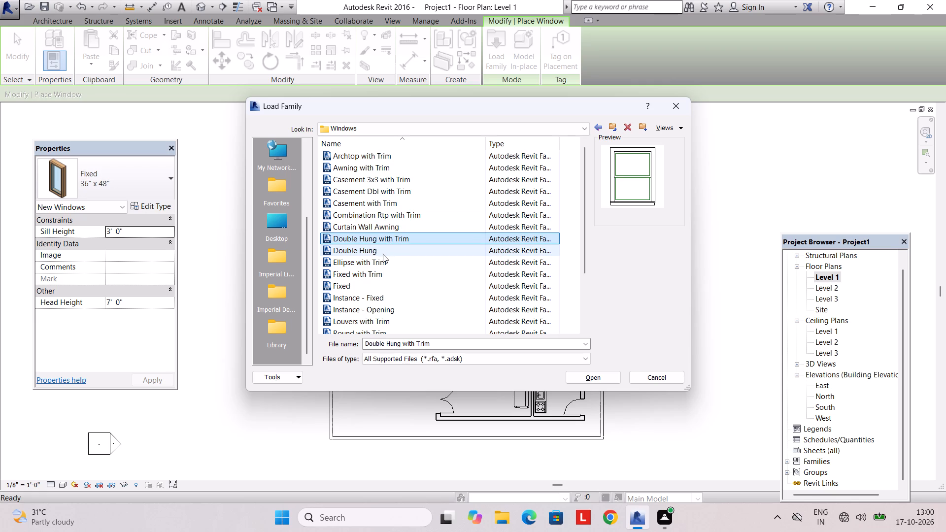
left_click(383, 262)
left_click(382, 274)
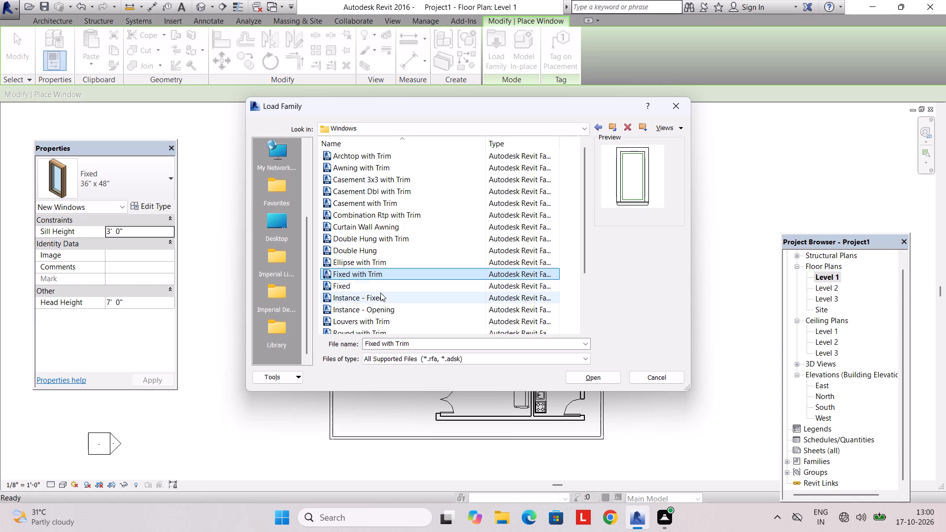
scroll(380, 291, "down", 2)
left_click(378, 291)
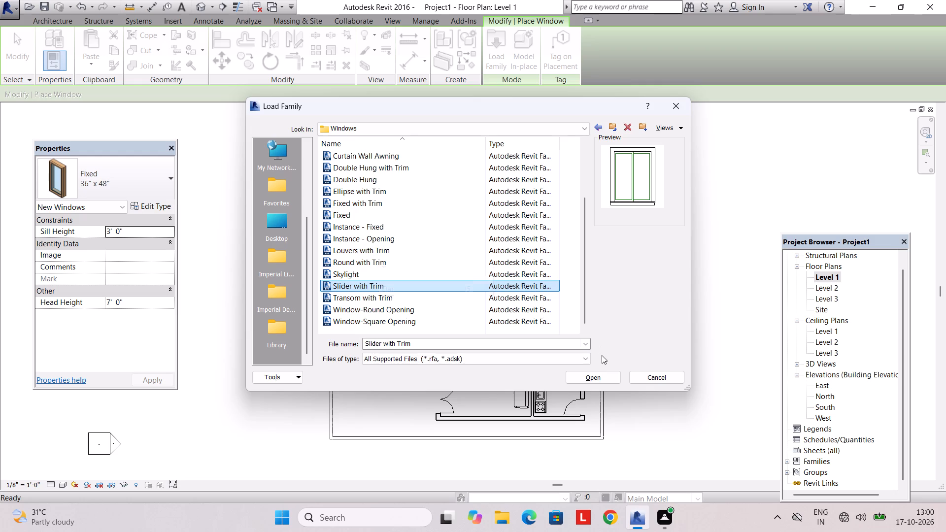
left_click(598, 379)
Place a 36" x 48" Slider with Trim window in the lower bedroom's west wall, centred about 8' 7 1/2" from the partition between the bedrooms.
scroll(340, 309, "up", 3)
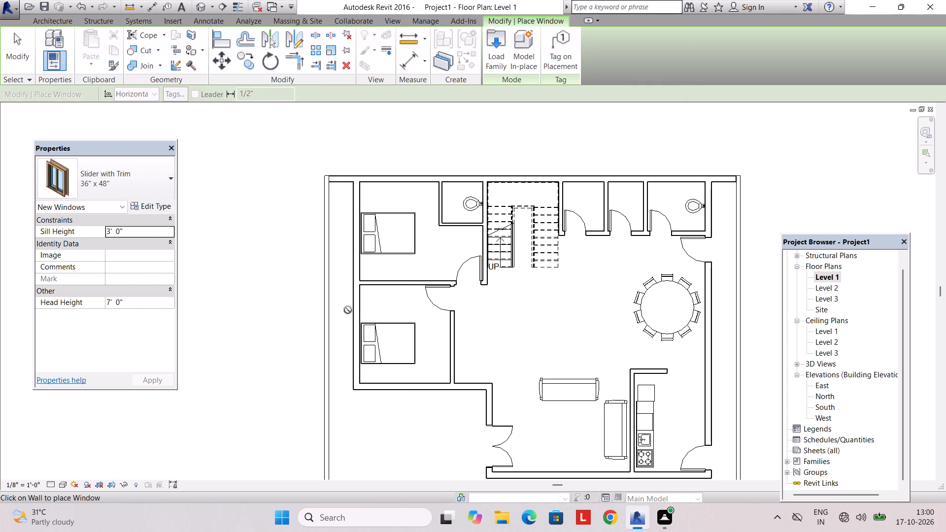
scroll(354, 311, "up", 4)
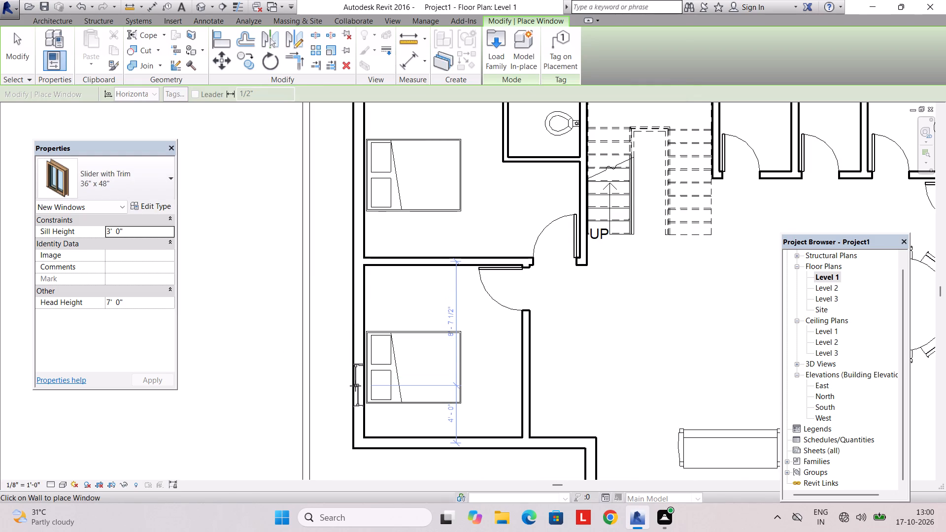
left_click(355, 386)
middle_click_drag(340, 289, 324, 373)
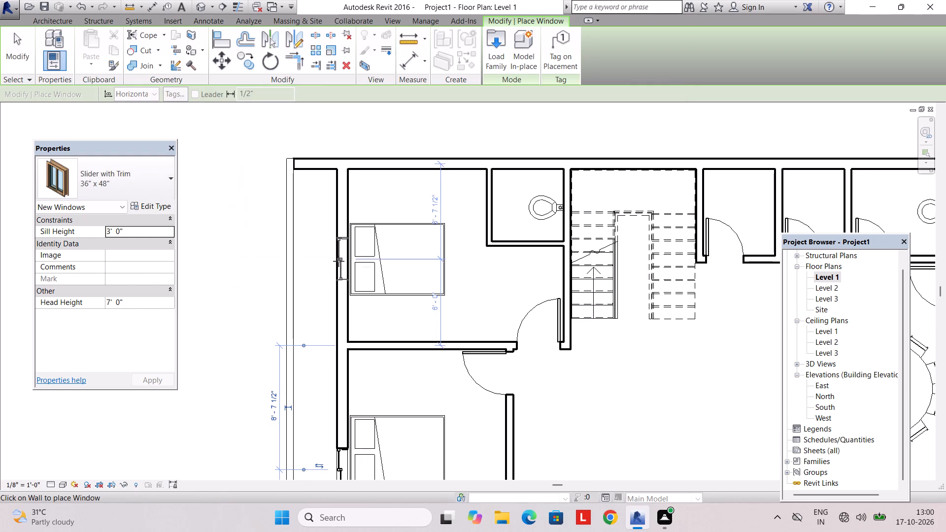
Place 36" x 48" Slider with Trim windows in the upper bedroom's west and north walls and centred in the lower bedroom's south wall.
left_click(338, 261)
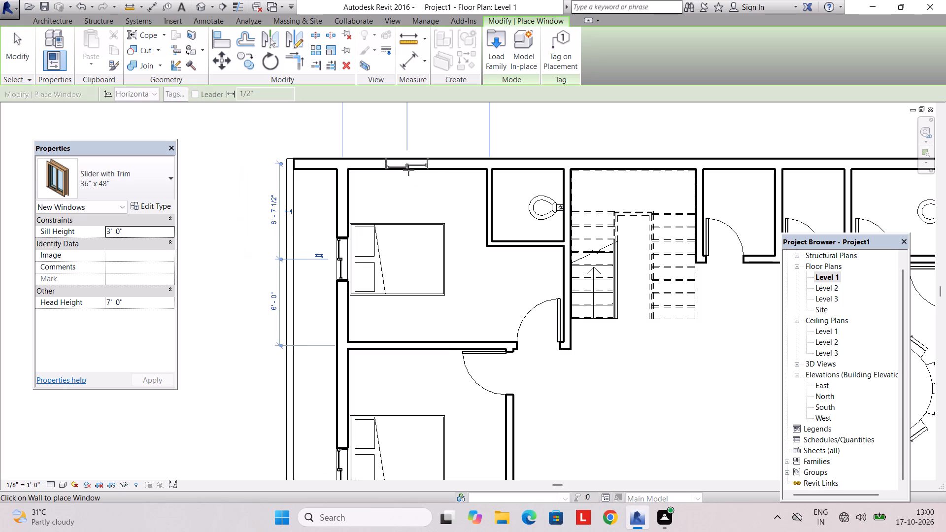
left_click(415, 159)
middle_click_drag(408, 319, 343, 129)
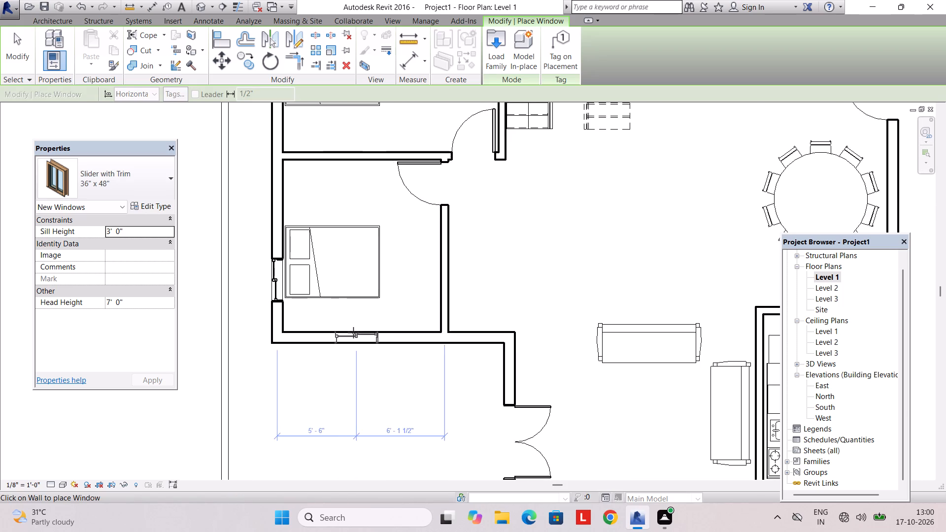
left_click(358, 347)
Place 36" x 48" Slider with Trim windows in the kitchen's south wall and in its east wall, about 6' 6" from the door.
scroll(408, 277, "down", 2)
middle_click_drag(408, 277, 301, 309)
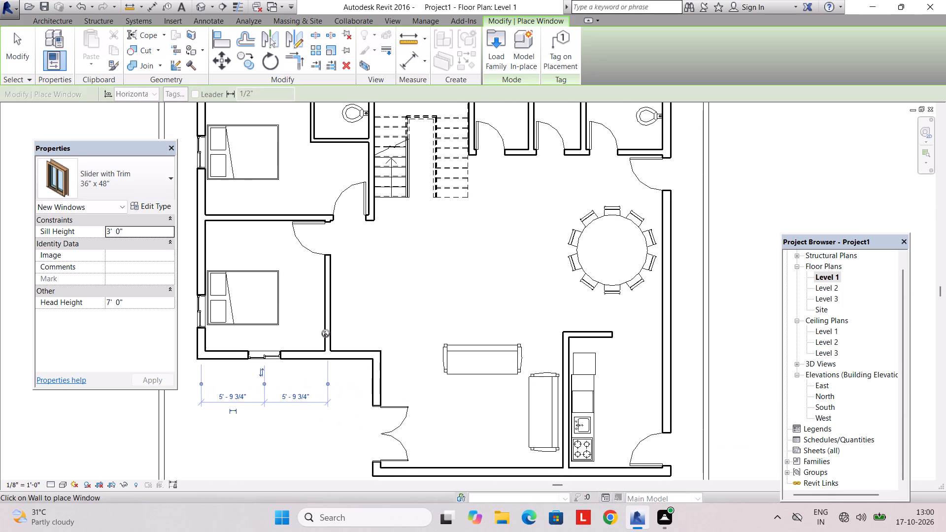
middle_click_drag(415, 391, 401, 288)
scroll(388, 383, "up", 2)
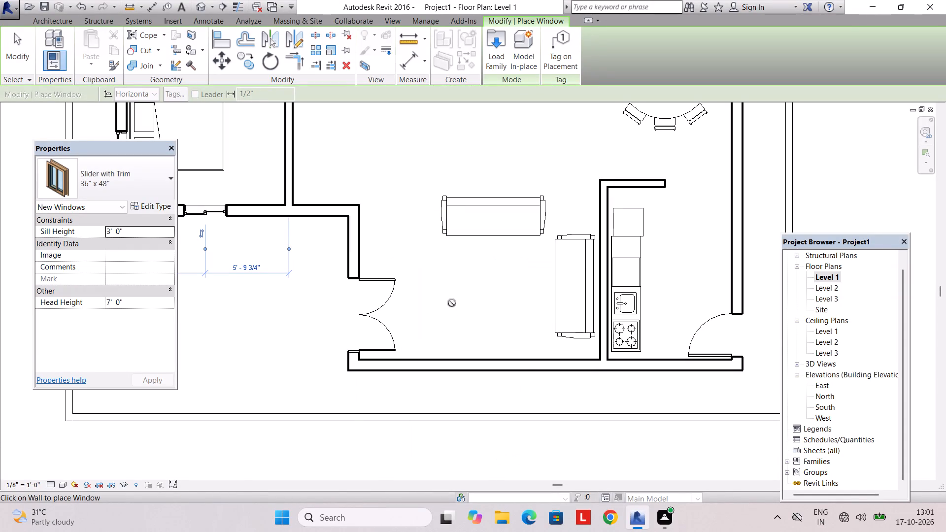
middle_click_drag(452, 303, 389, 323)
left_click(594, 394)
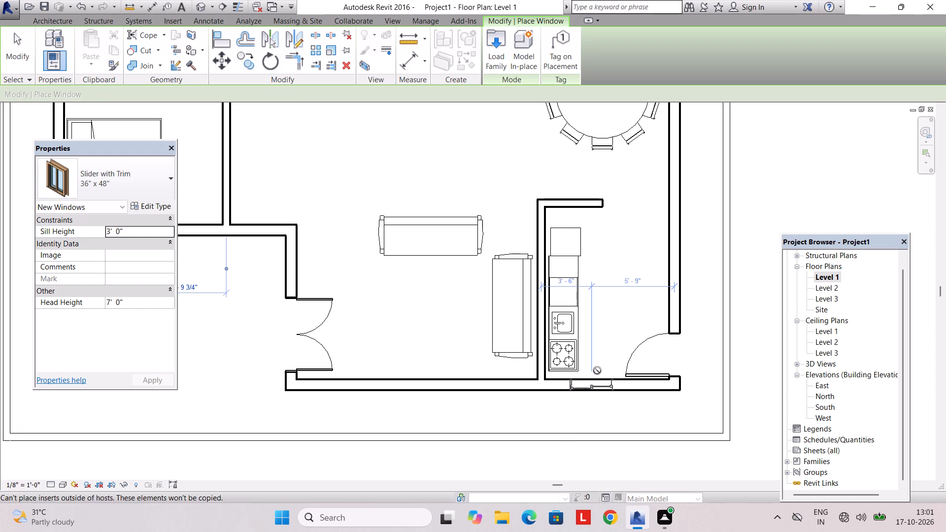
middle_click_drag(630, 297, 572, 355)
left_click(620, 316)
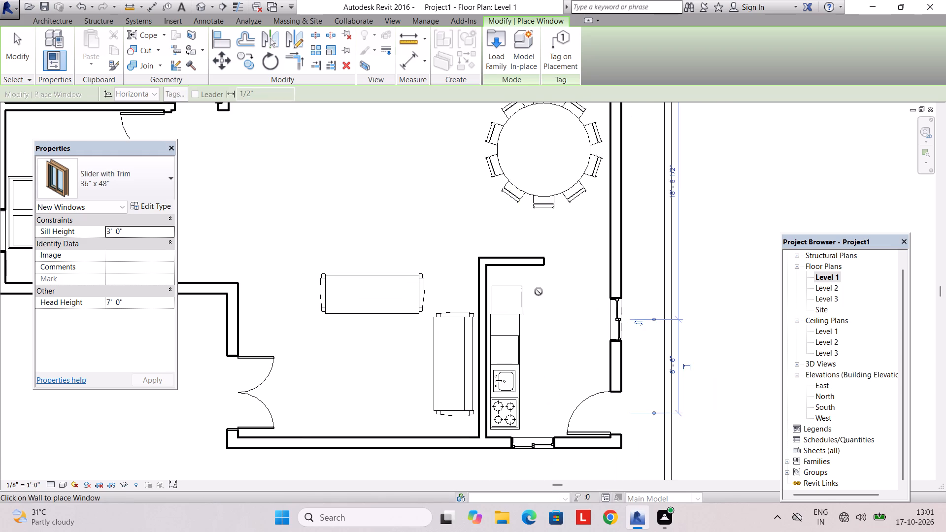
Place a 36" x 48" Slider with Trim window in the east wall beside the dining table, about 8' 0" from the upper door.
middle_click_drag(538, 296, 509, 445)
scroll(494, 303, "down", 2)
middle_click_drag(482, 270, 434, 324)
scroll(495, 330, "up", 2)
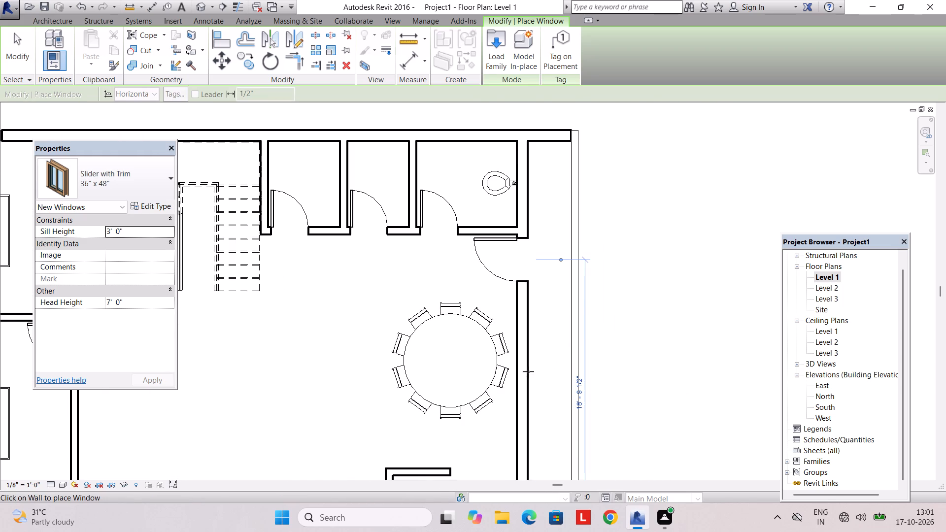
left_click(530, 371)
Place 36" x 48" Slider with Trim windows in the north wall of the two small rooms east of the stairs.
middle_click_drag(405, 246, 397, 346)
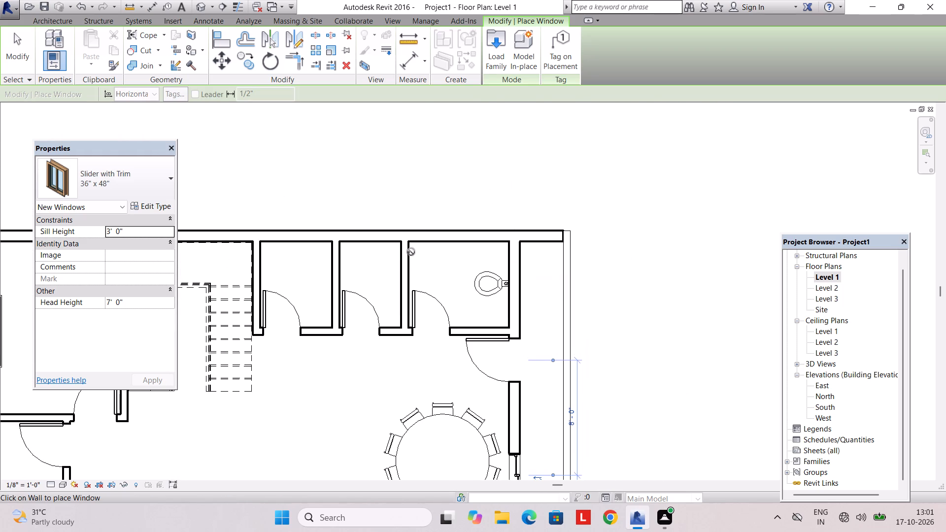
left_click(364, 230)
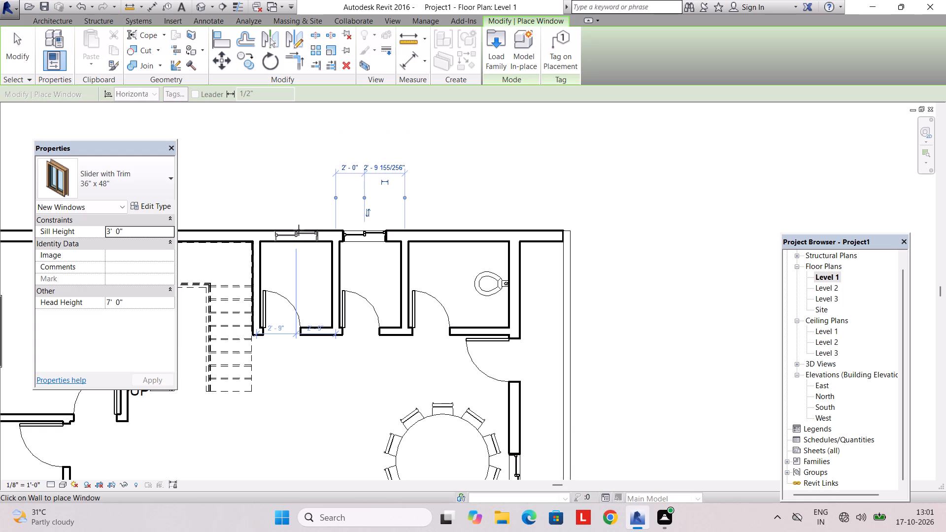
left_click(299, 230)
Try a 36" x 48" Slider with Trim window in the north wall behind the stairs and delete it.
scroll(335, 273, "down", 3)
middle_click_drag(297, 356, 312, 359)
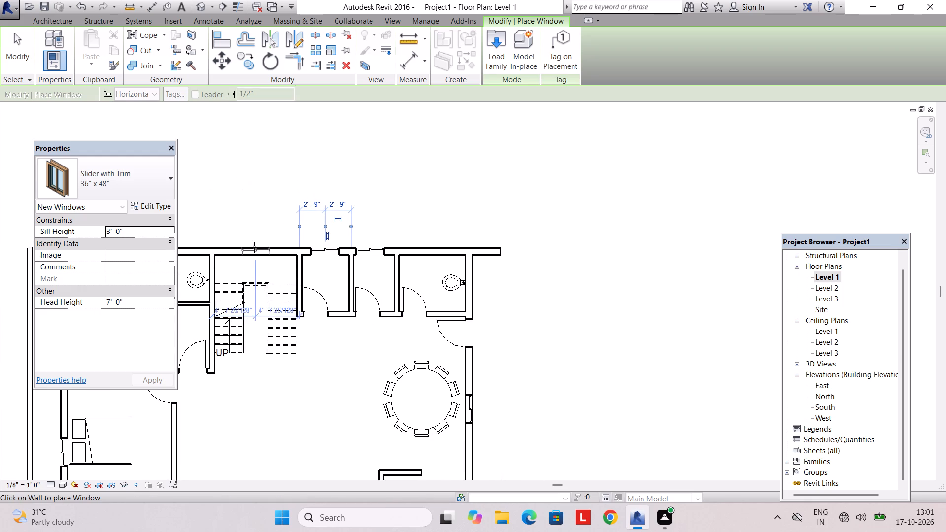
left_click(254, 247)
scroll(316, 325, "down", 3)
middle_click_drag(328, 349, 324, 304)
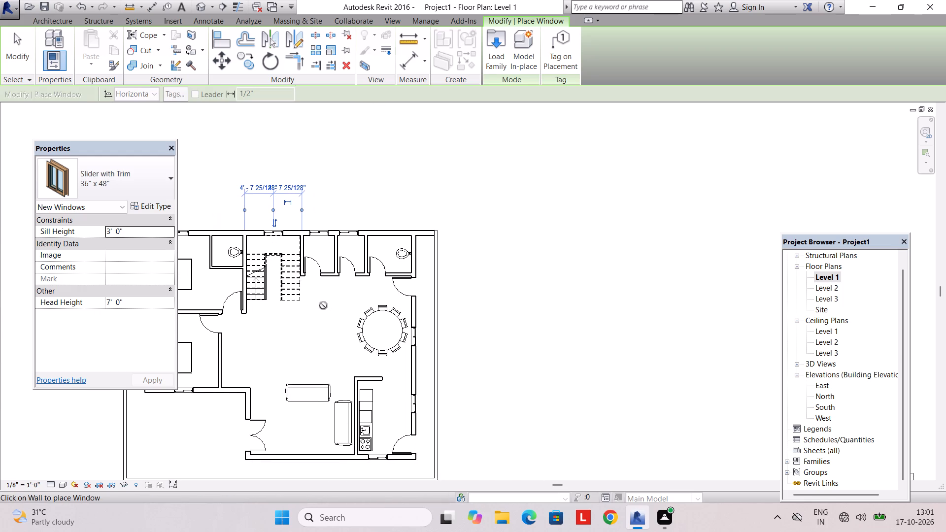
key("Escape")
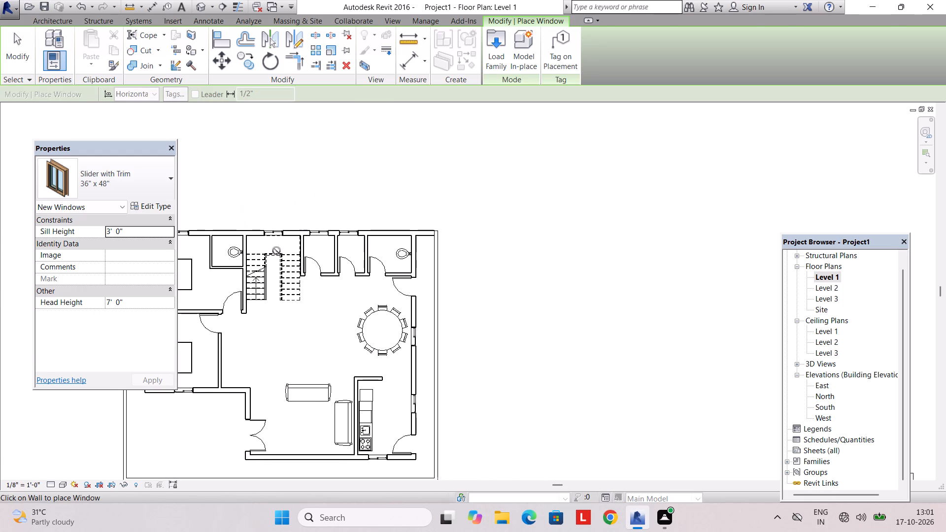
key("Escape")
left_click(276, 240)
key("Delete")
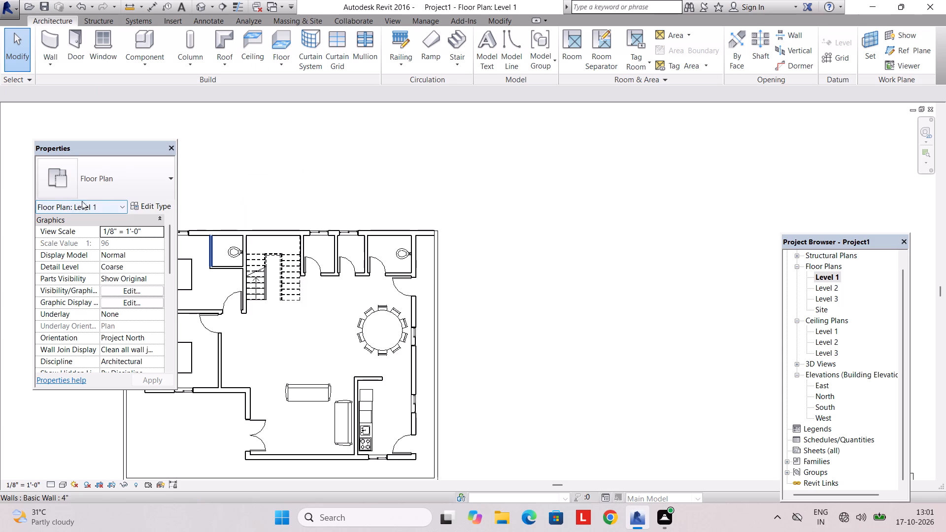
Place a Fixed 36" x 72" window centred in the north wall behind the stairs.
scroll(312, 171, "down", 2)
middle_click_drag(312, 171, 404, 162)
left_click(108, 57)
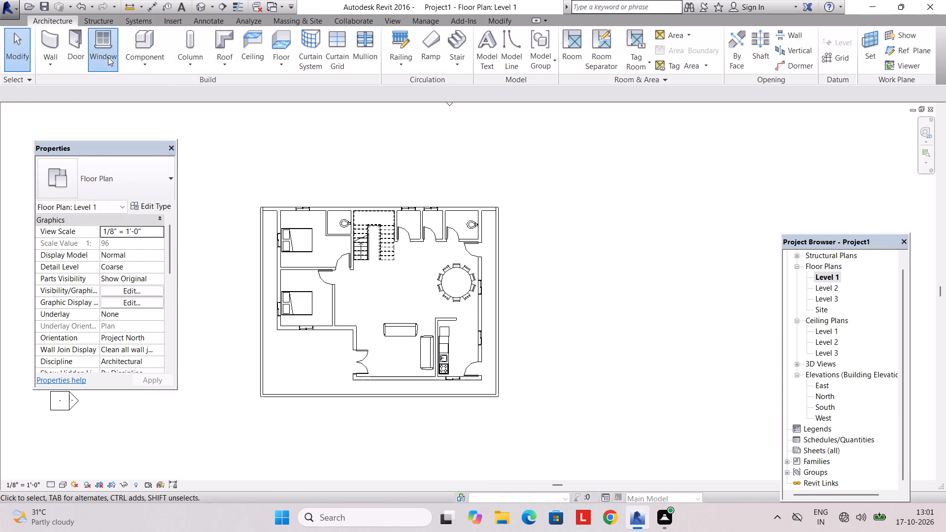
left_click(118, 177)
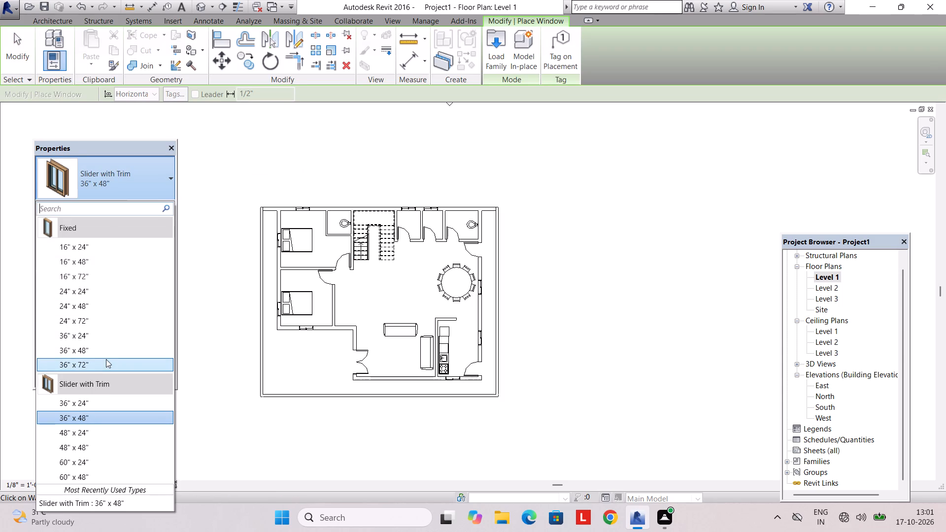
left_click(101, 355)
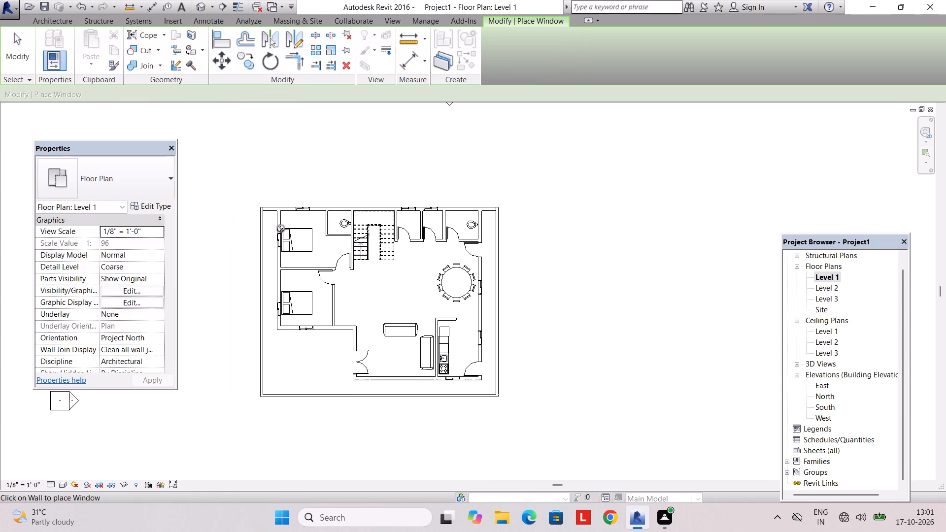
scroll(285, 226, "up", 2)
scroll(370, 199, "up", 2)
left_click(132, 165)
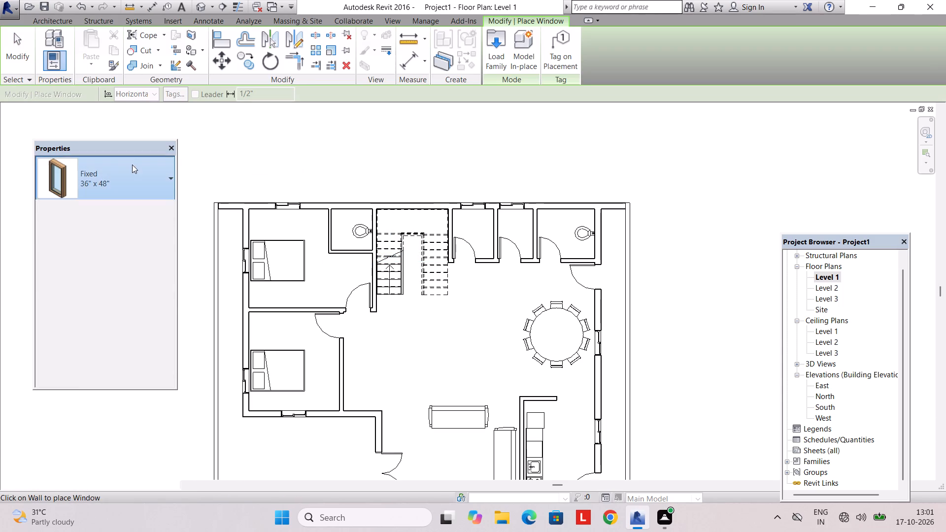
left_click(90, 360)
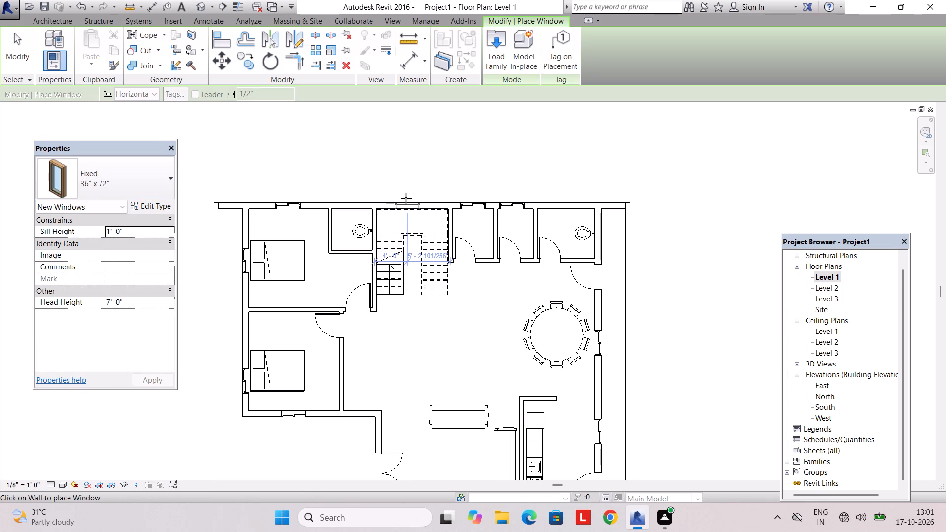
left_click(407, 198)
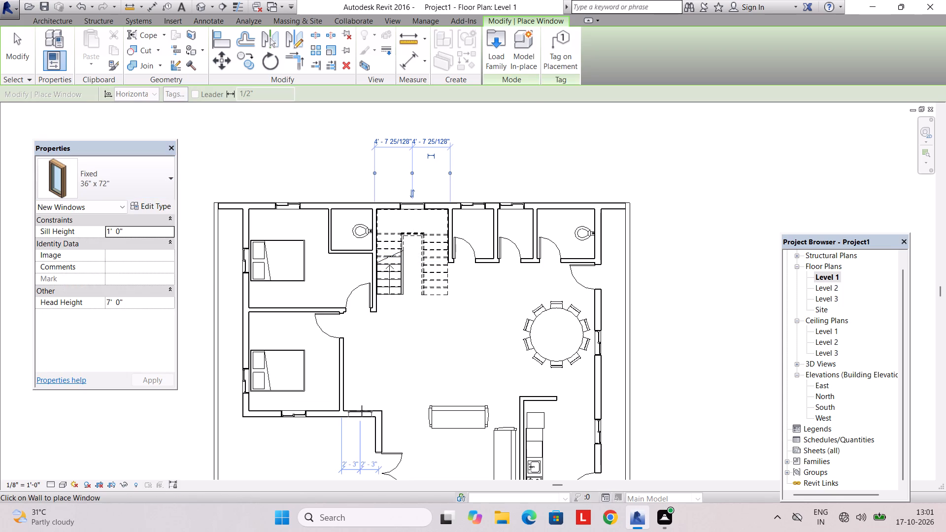
Place Fixed 36" x 72" windows in the short south wall near the entrance and the west wall above the double door, flipping the latter.
left_click(362, 418)
middle_click_drag(383, 360, 373, 378)
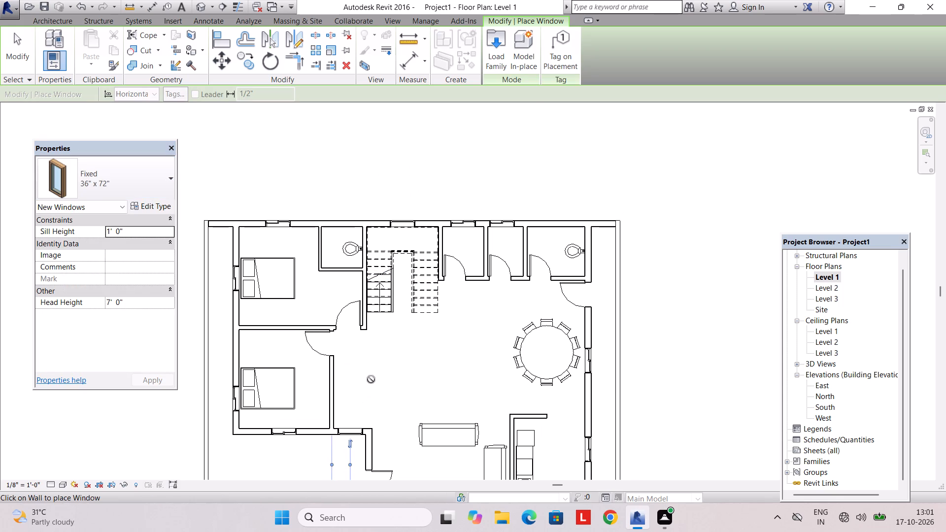
middle_click_drag(373, 372, 318, 304)
middle_click_drag(346, 389, 333, 336)
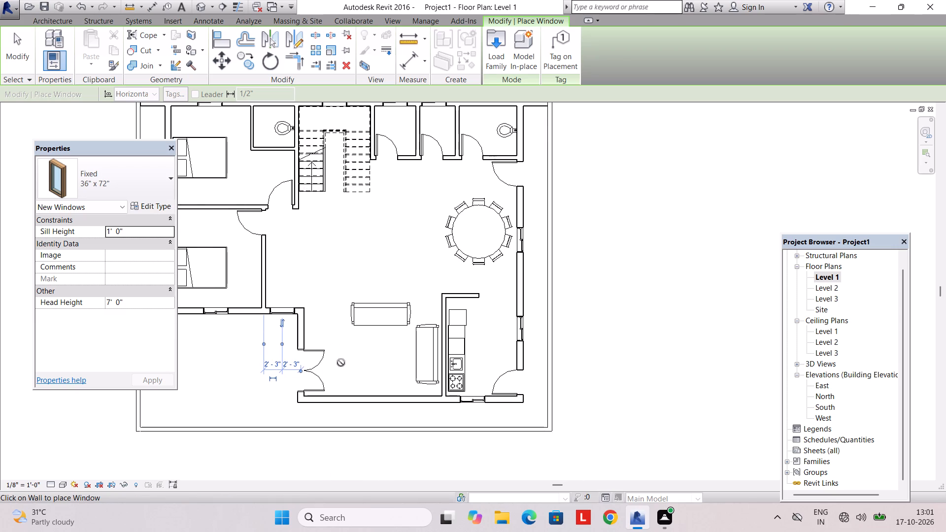
left_click(305, 332)
middle_click_drag(322, 336, 319, 349)
scroll(307, 346, "up", 1)
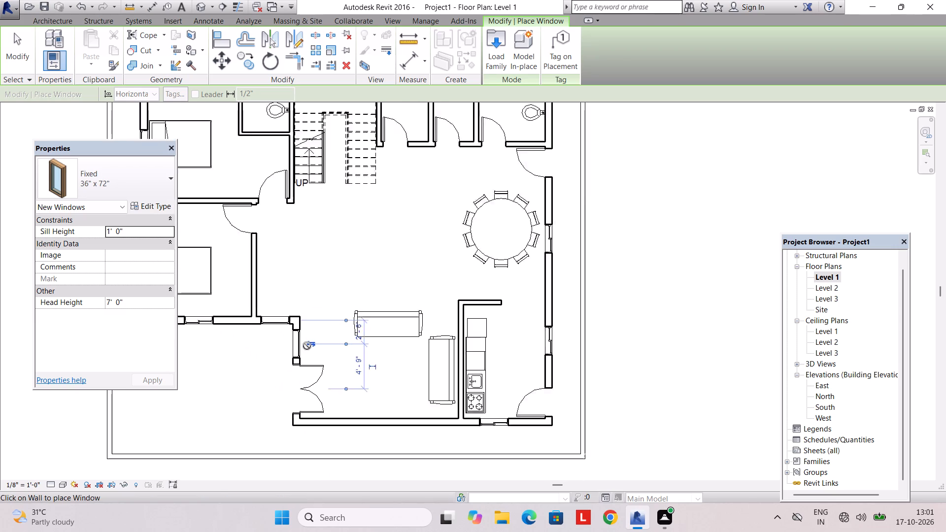
scroll(307, 346, "up", 2)
left_click(309, 345)
key("Escape")
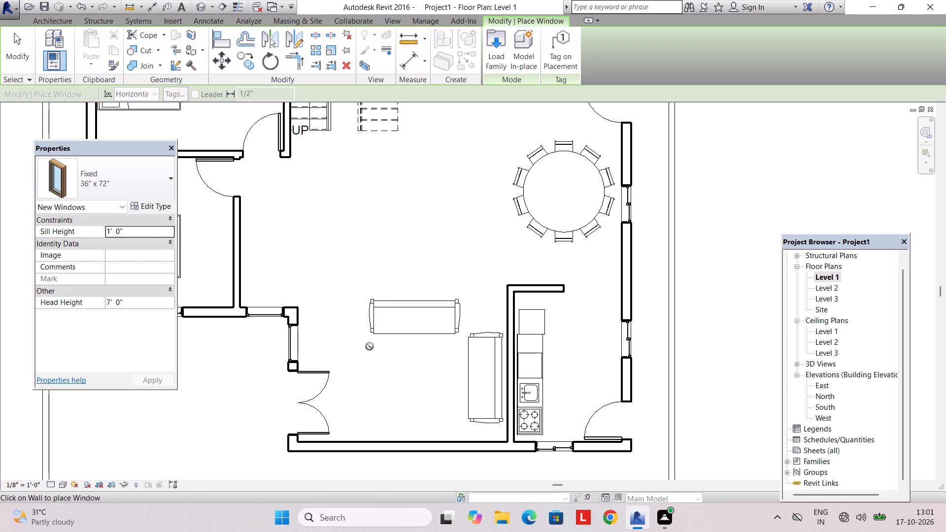
scroll(370, 344, "down", 4)
key("Escape")
Select the Level 1 layout inside the outer boundary, adding the north wall, east wall, bathroom and small-room partitions, and both toilets.
scroll(370, 342, "down", 4)
middle_click(370, 342)
scroll(359, 316, "up", 2)
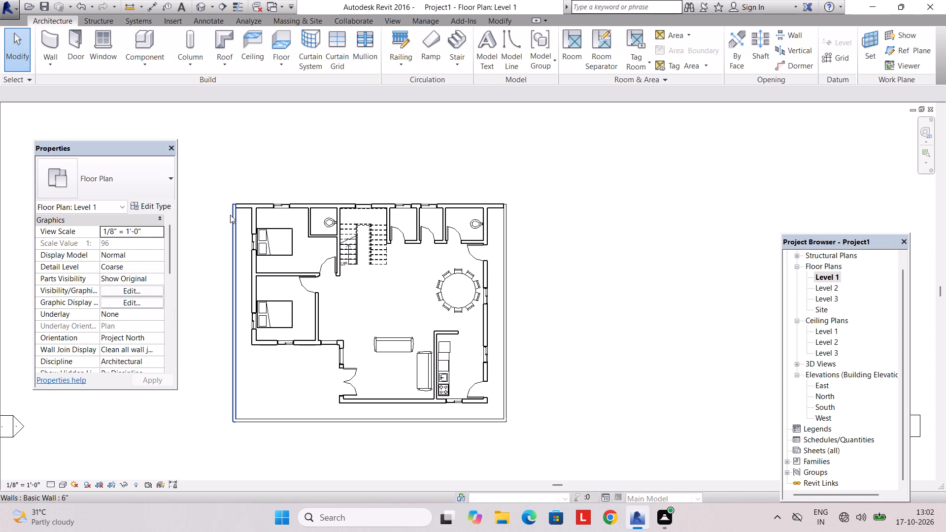
left_click_drag(242, 221, 499, 421)
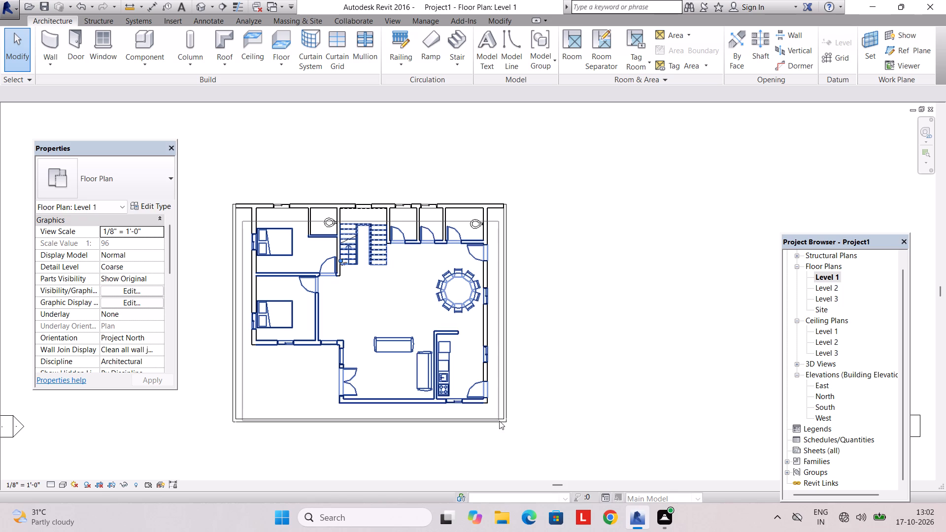
left_click_drag(499, 421, 500, 405)
scroll(376, 284, "up", 2)
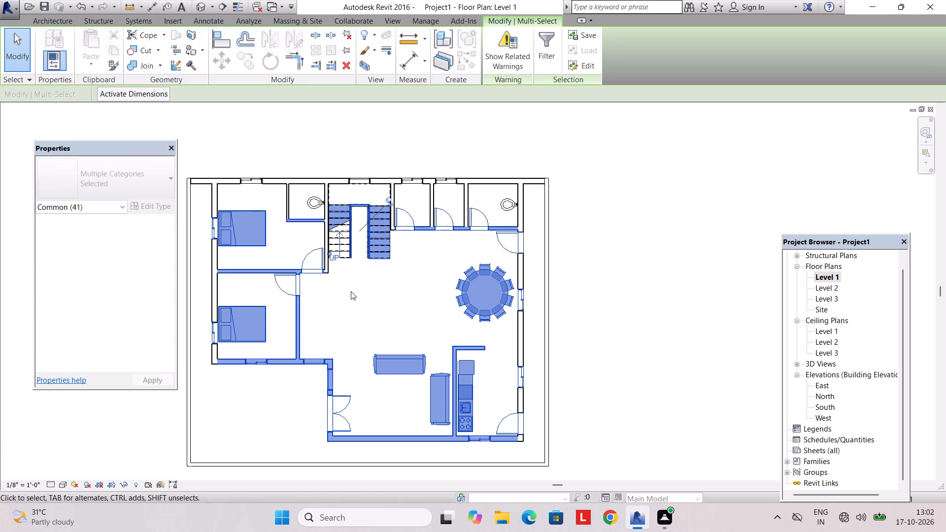
left_click(289, 199, "ctrl")
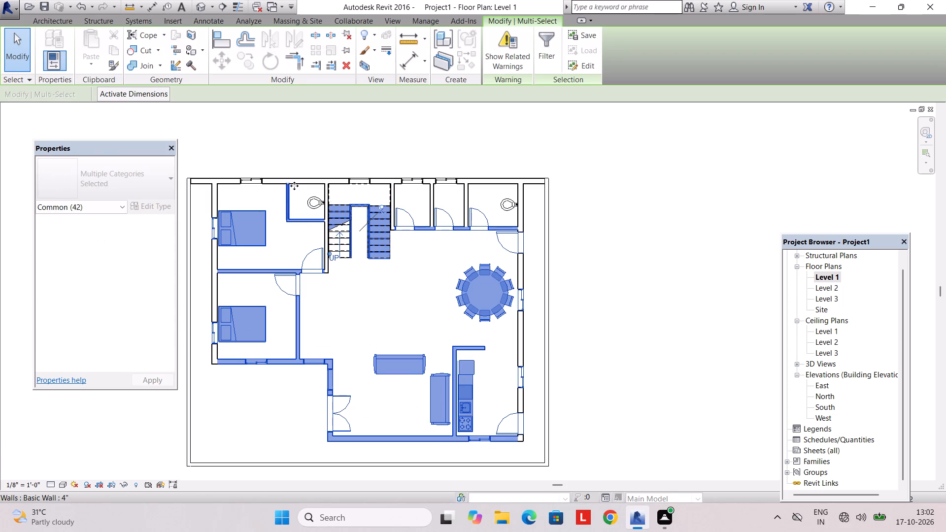
left_click(295, 185, "ctrl")
left_click(398, 196, "ctrl")
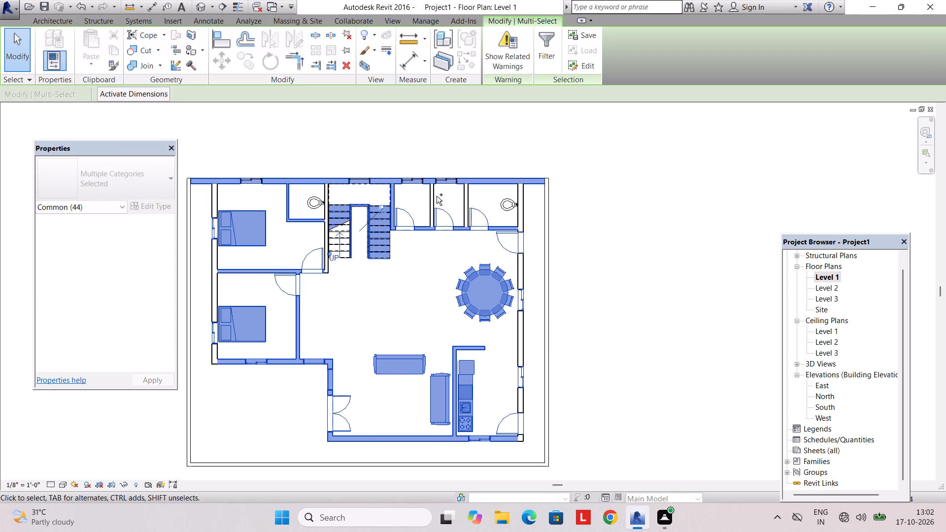
left_click(437, 196, "ctrl")
left_click(471, 195, "ctrl")
left_click(508, 211, "ctrl")
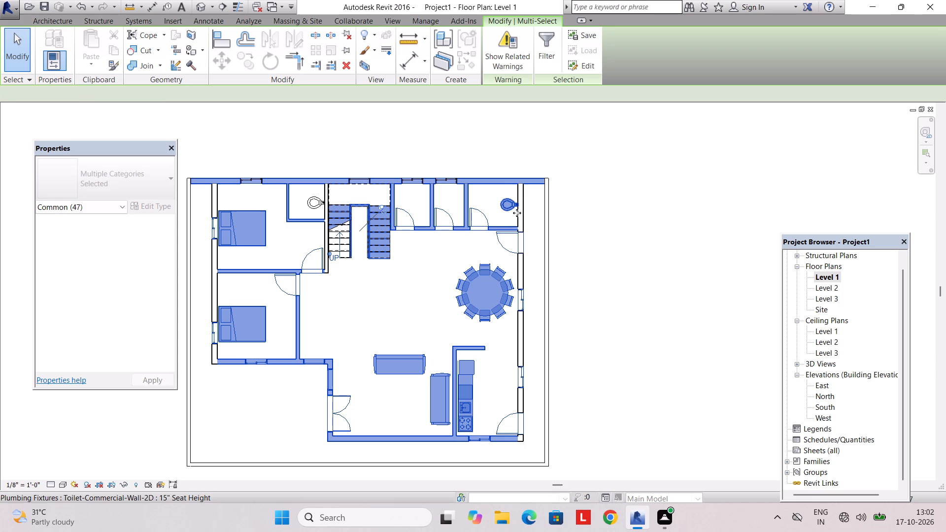
left_click(524, 213, "ctrl")
left_click(317, 207, "ctrl")
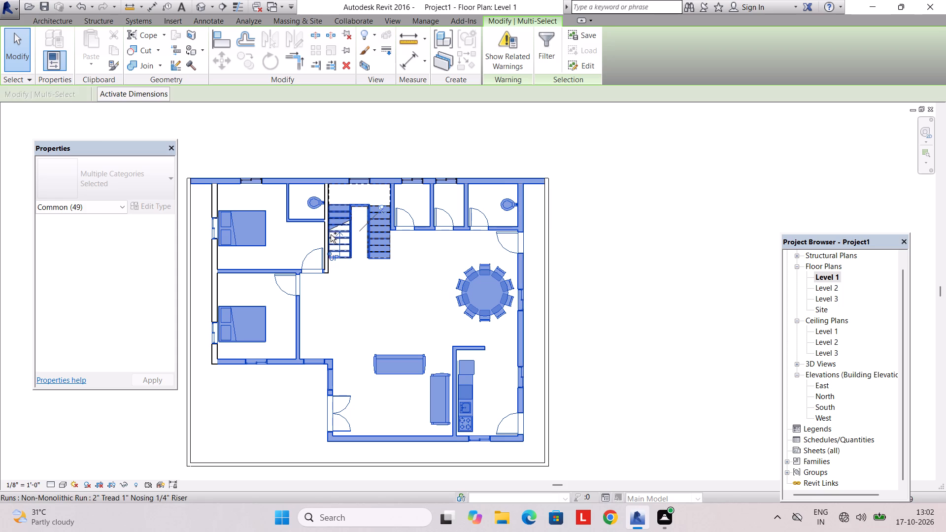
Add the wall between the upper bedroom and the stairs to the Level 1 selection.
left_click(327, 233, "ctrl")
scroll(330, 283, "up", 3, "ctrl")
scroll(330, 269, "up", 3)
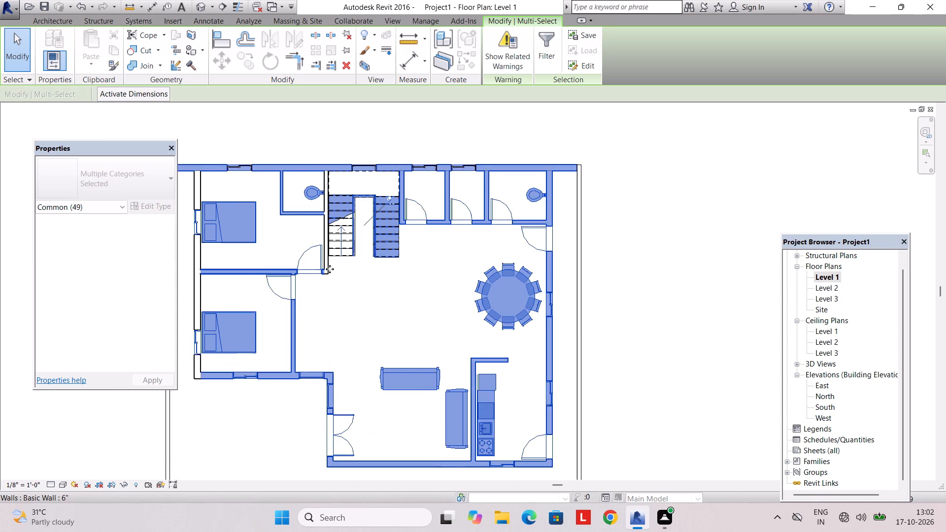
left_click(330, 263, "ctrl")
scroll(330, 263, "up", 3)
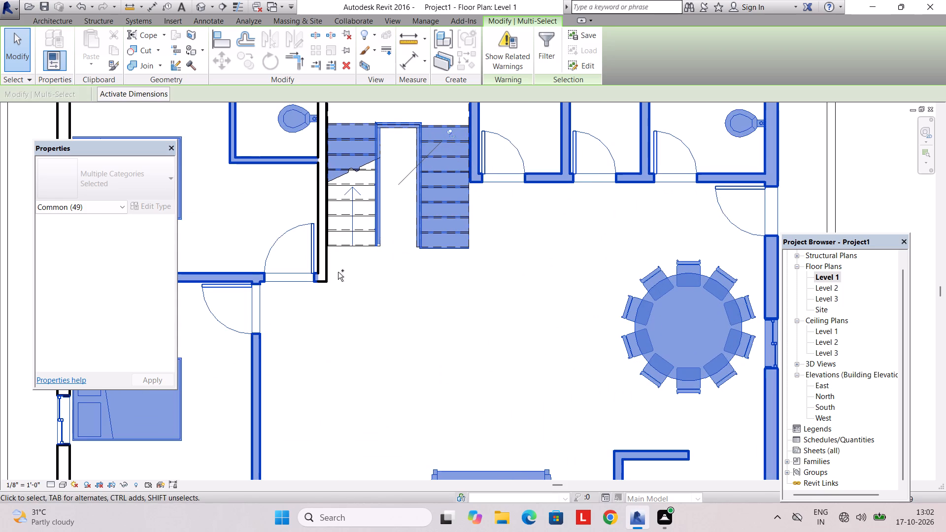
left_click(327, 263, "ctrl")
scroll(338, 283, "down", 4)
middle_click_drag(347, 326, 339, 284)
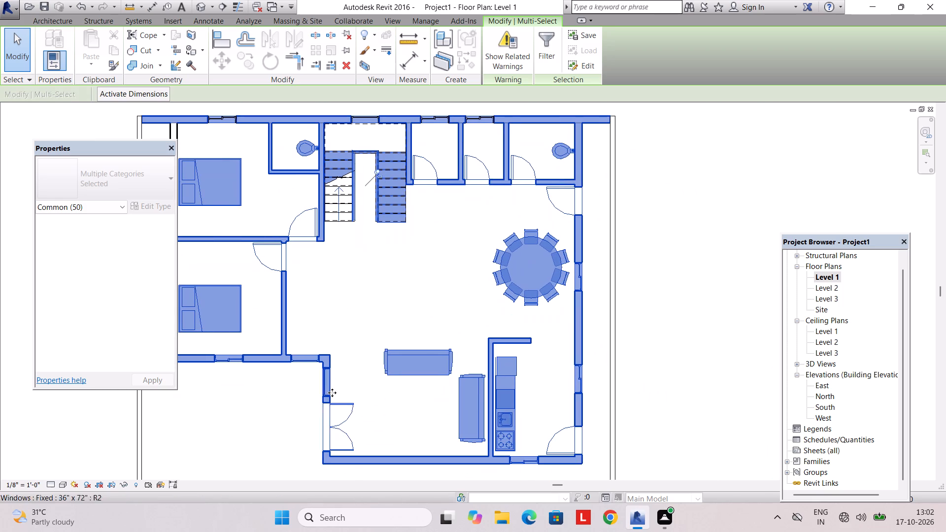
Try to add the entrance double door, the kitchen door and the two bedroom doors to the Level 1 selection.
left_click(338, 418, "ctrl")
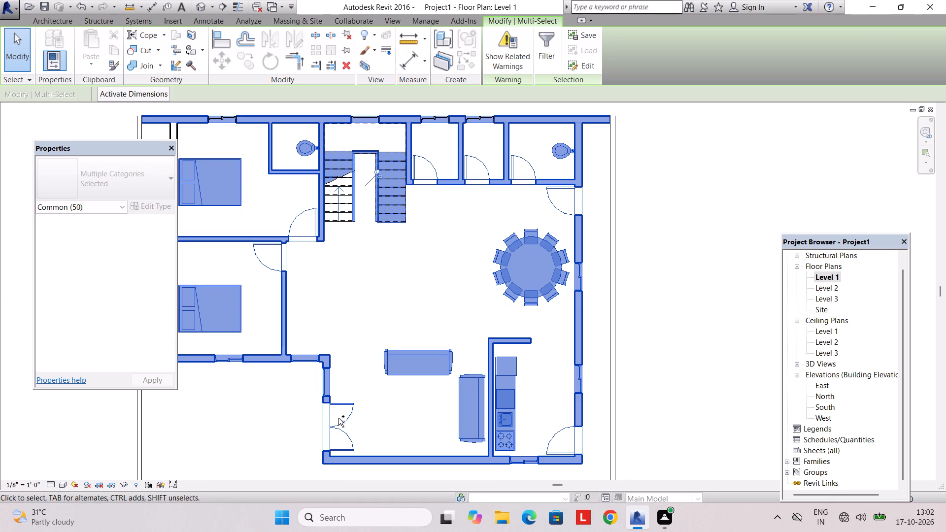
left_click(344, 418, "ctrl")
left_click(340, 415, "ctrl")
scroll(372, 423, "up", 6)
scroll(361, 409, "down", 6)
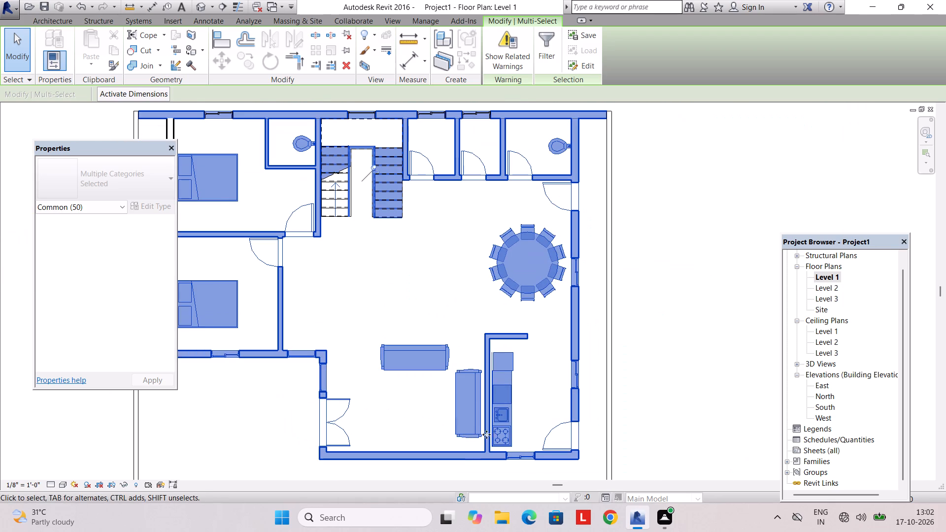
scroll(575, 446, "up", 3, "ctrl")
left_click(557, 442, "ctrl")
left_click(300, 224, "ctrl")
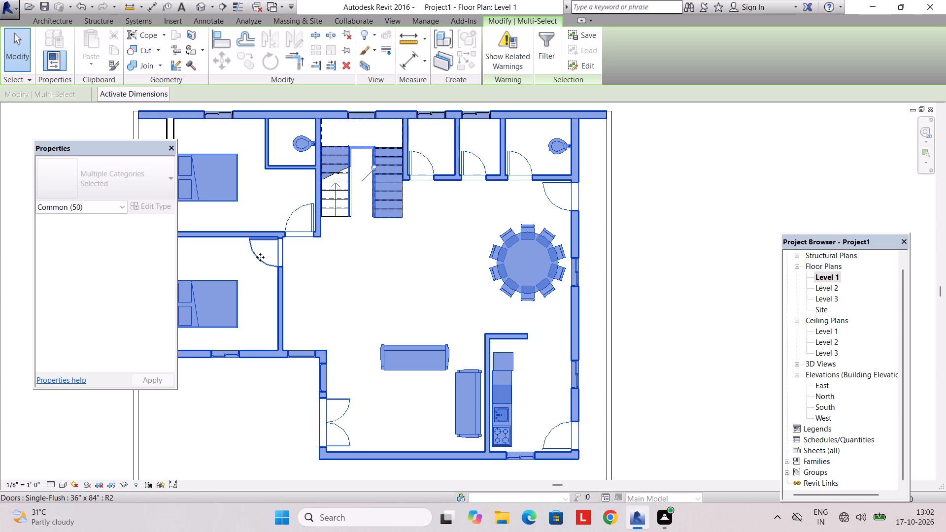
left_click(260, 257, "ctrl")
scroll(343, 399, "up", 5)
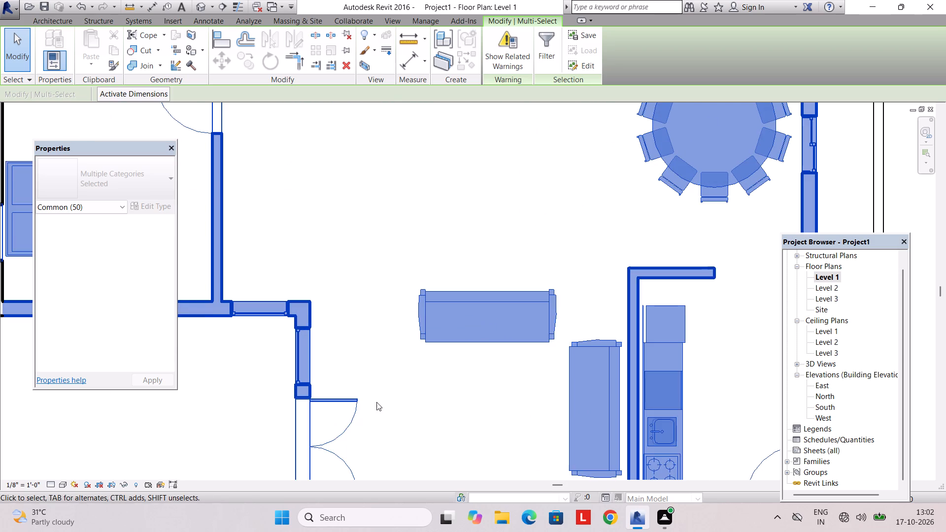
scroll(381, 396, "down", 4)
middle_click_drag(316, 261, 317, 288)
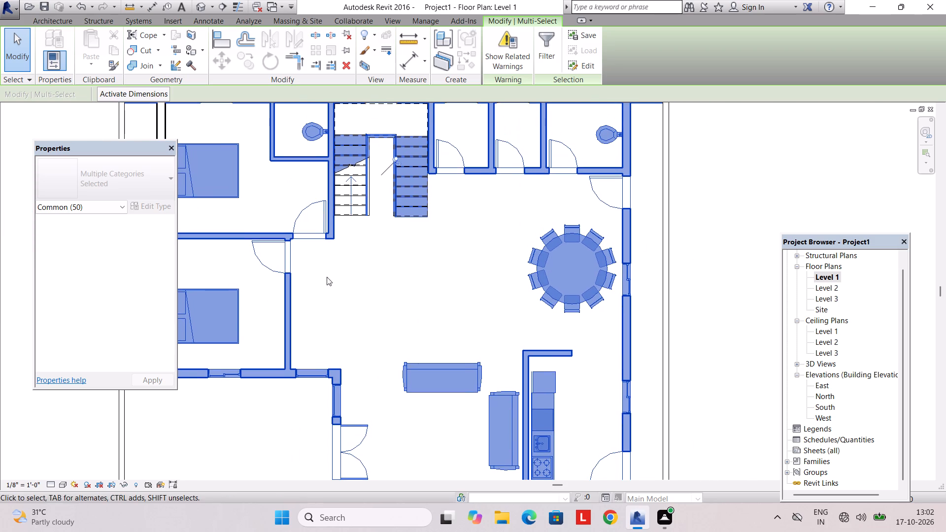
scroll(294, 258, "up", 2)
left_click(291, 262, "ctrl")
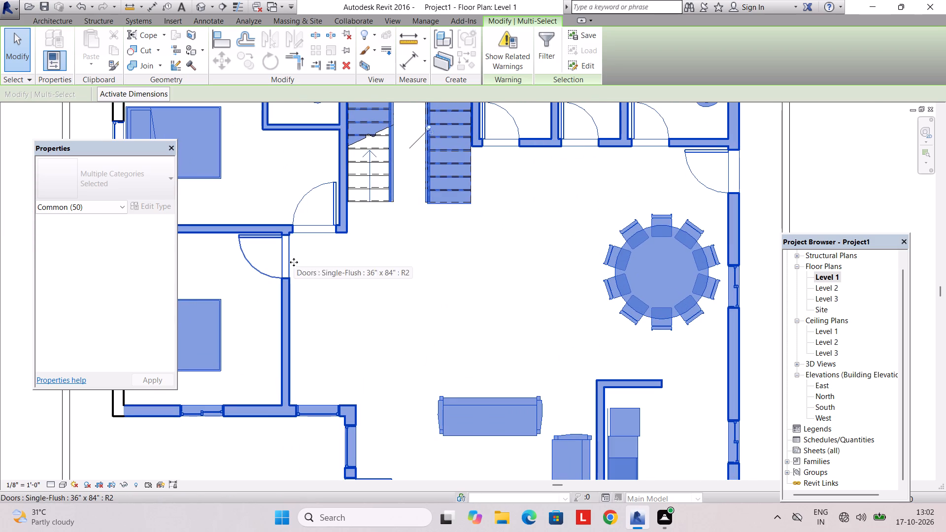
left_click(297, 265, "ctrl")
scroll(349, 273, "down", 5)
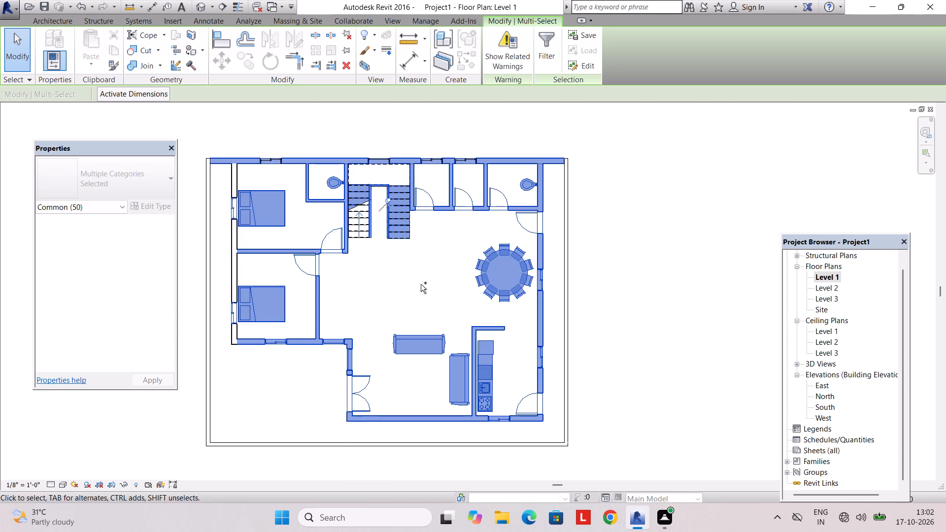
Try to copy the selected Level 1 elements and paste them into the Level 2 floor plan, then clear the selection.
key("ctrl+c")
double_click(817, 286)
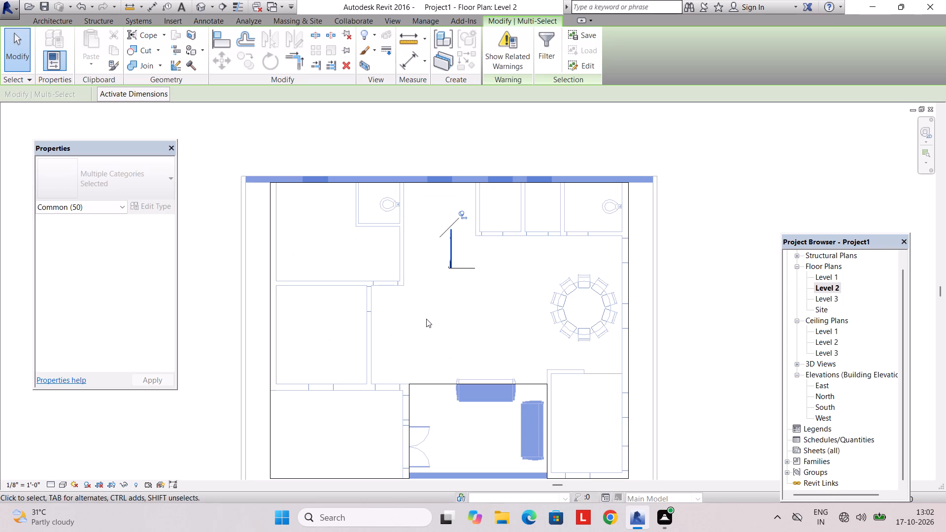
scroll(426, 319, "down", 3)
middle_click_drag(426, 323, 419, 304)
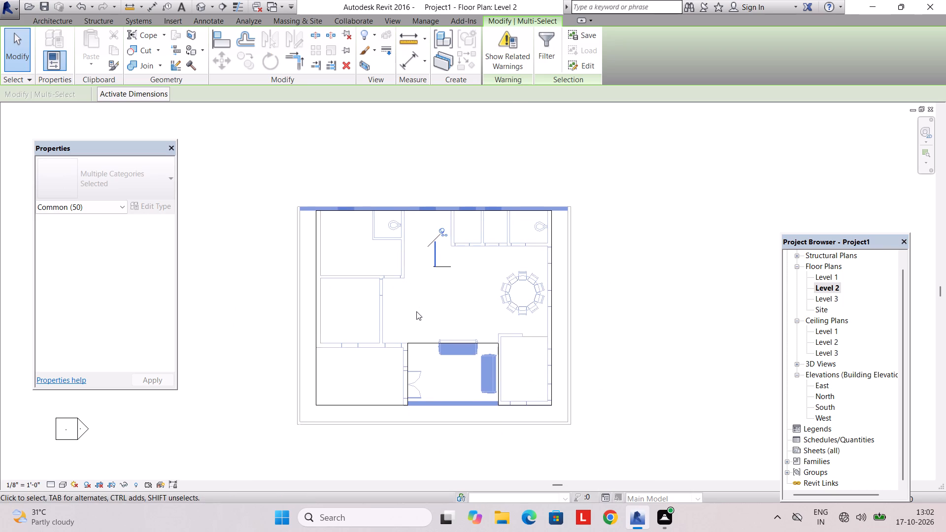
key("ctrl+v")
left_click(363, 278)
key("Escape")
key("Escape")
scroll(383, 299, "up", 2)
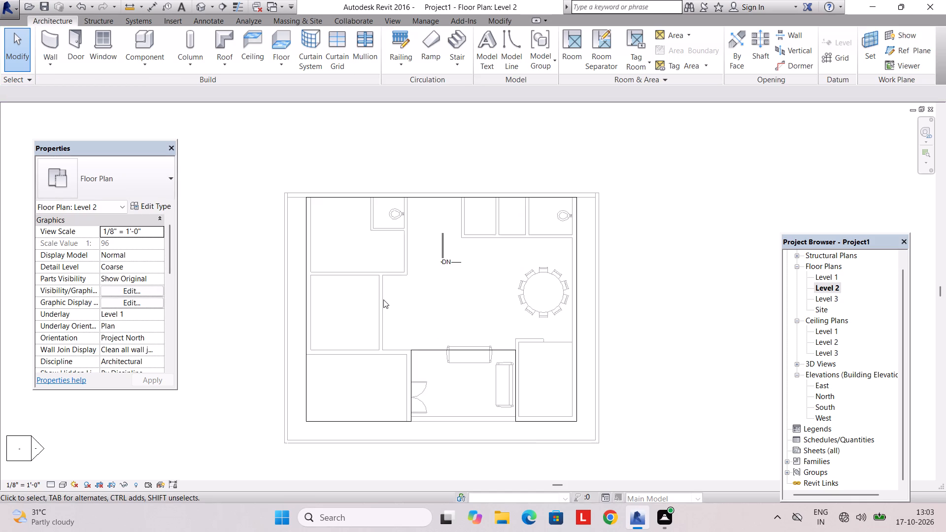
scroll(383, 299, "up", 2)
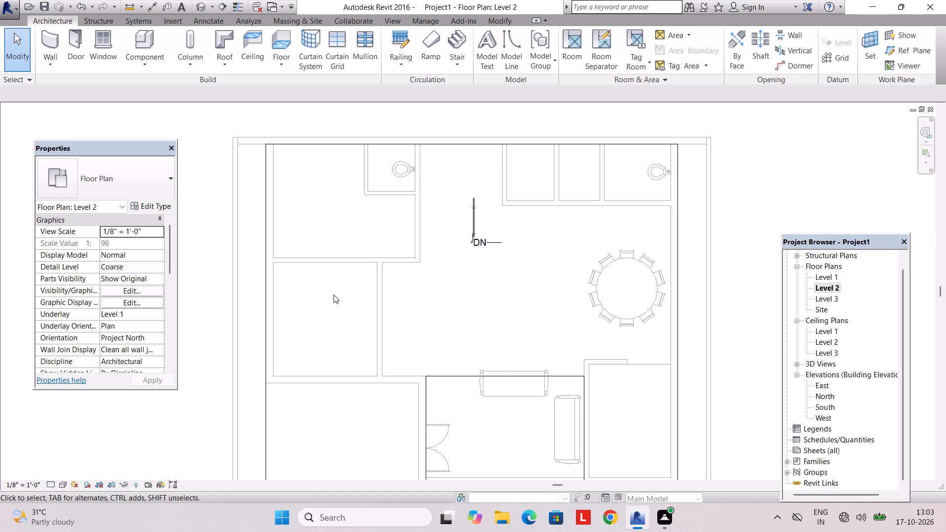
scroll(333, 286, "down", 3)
Select the entire Level 1 layout, including the outer boundary, and copy it to the clipboard.
double_click(817, 272)
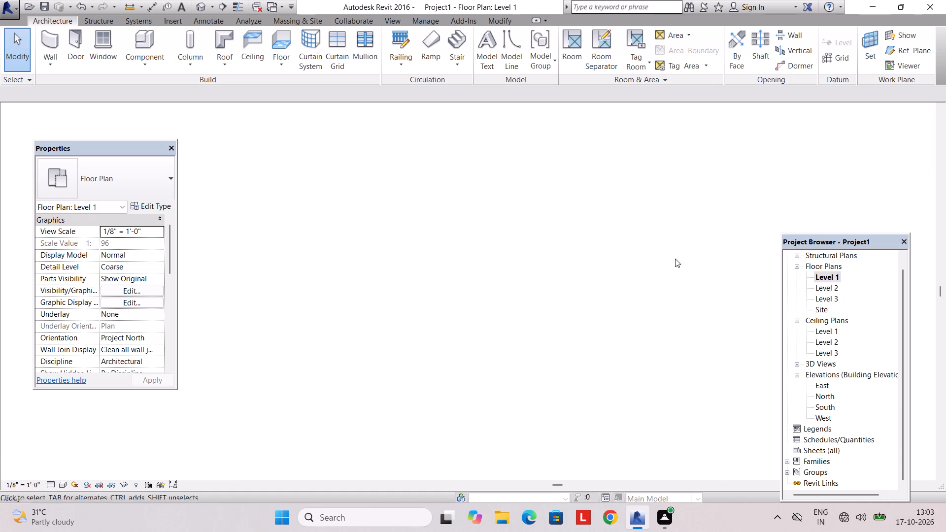
scroll(379, 223, "down", 3)
left_click_drag(227, 156, 527, 391)
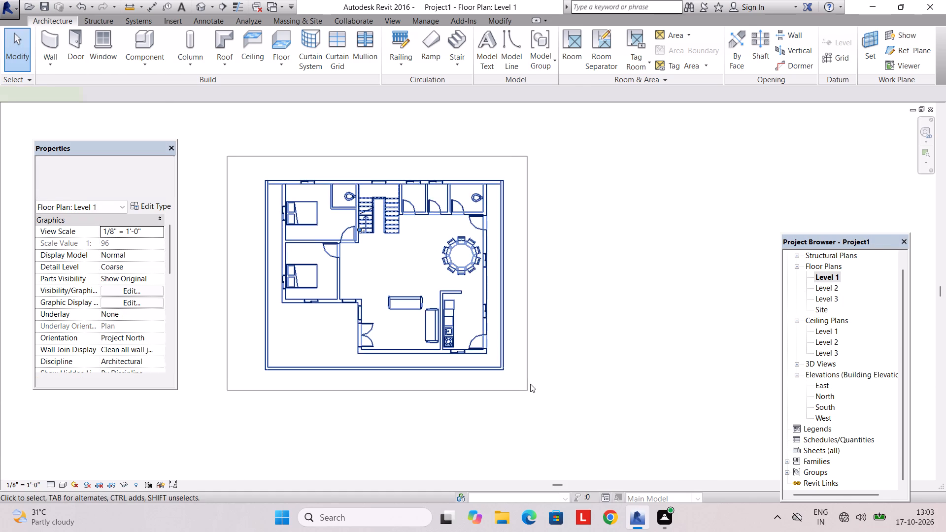
key("ctrl+c")
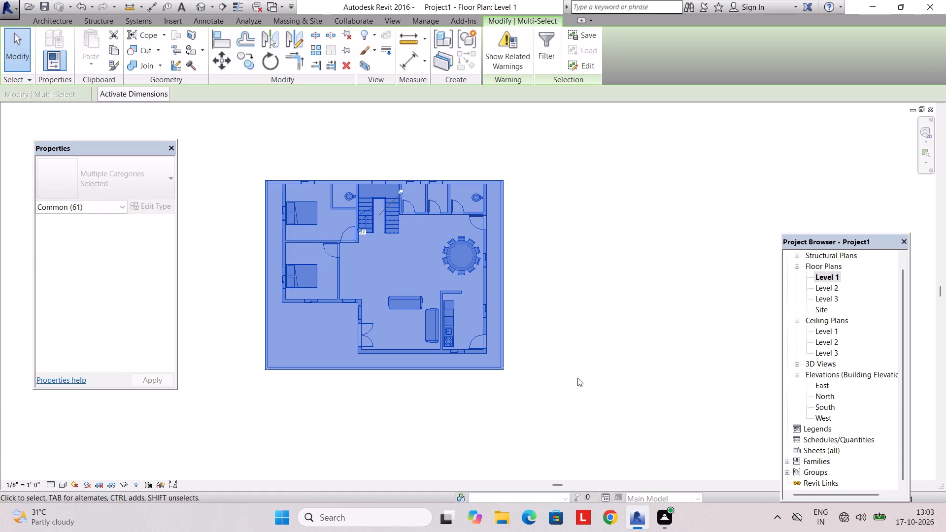
Paste the copied layout into the Level 2 floor plan, aligned at the outer boundary's southwest corner, and dismiss the paste dialog.
double_click(835, 289)
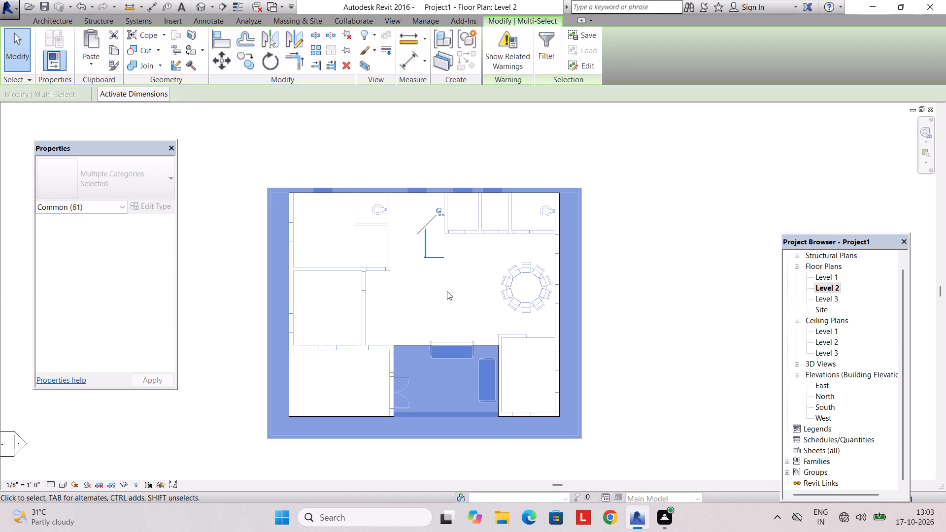
key("ctrl+v")
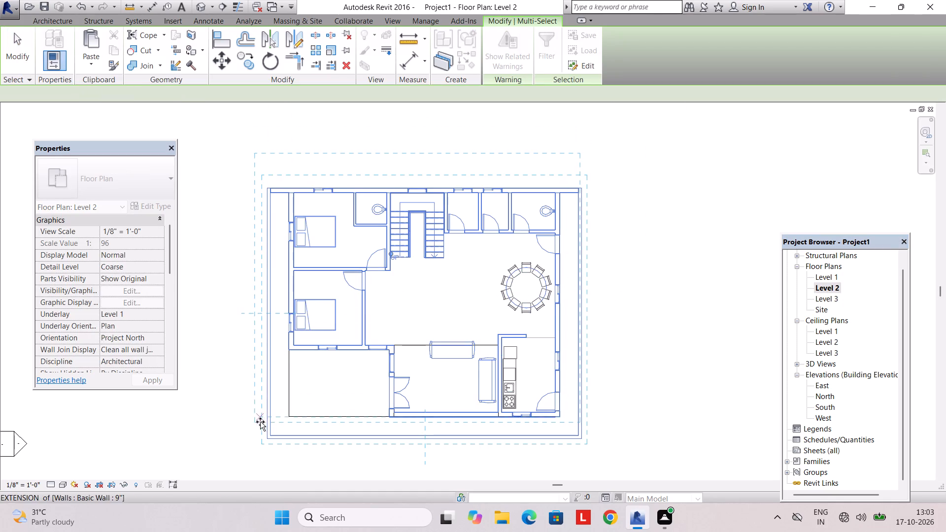
middle_click_drag(260, 422, 259, 350)
scroll(265, 371, "up", 18)
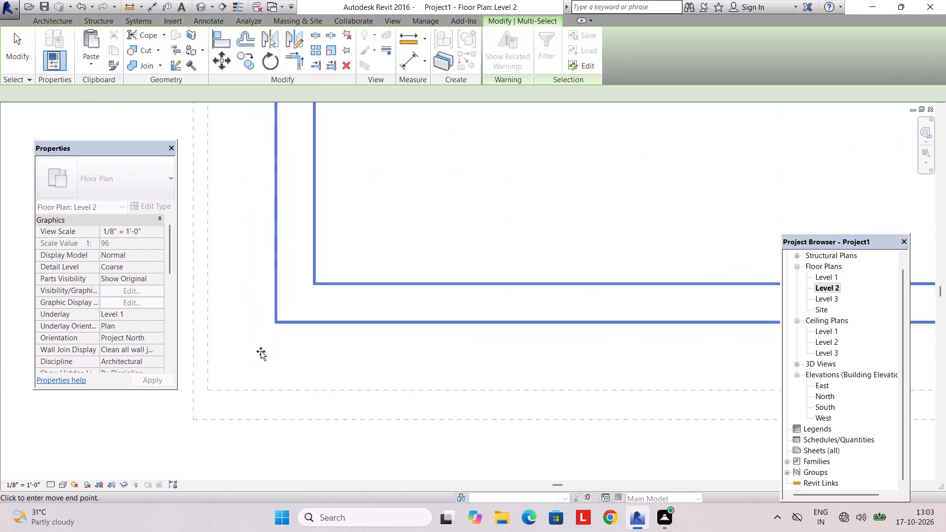
scroll(261, 351, "up", 3)
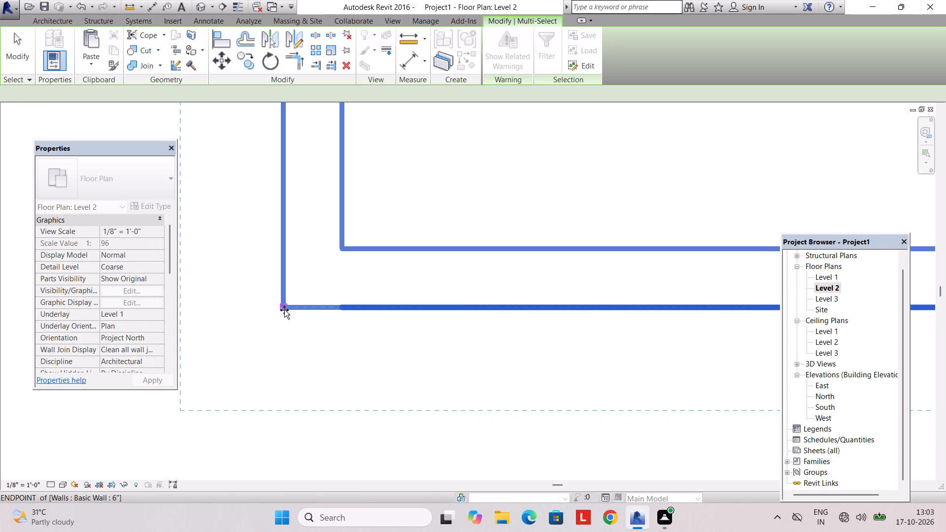
left_click(284, 310)
scroll(279, 313, "down", 9)
key("Escape")
scroll(417, 196, "down", 3)
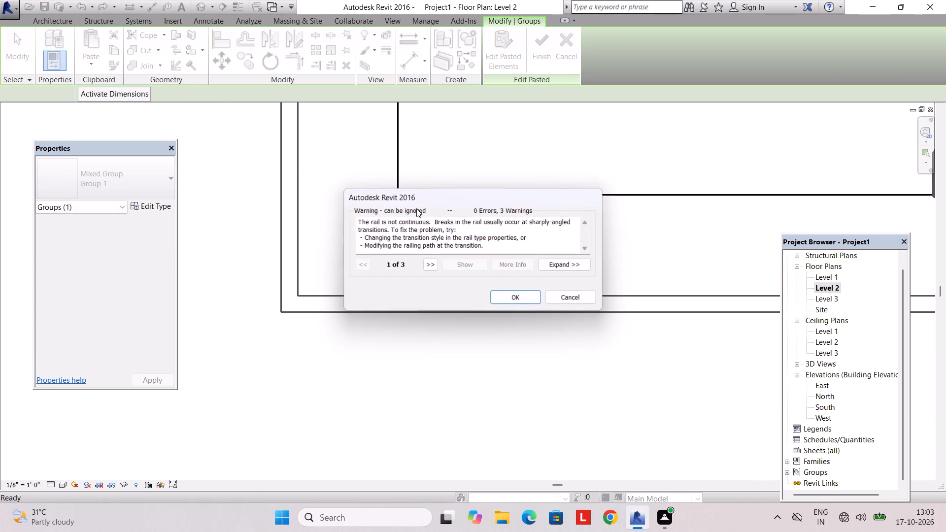
scroll(416, 208, "down", 1)
left_click(559, 299)
scroll(434, 259, "down", 8)
key("Escape")
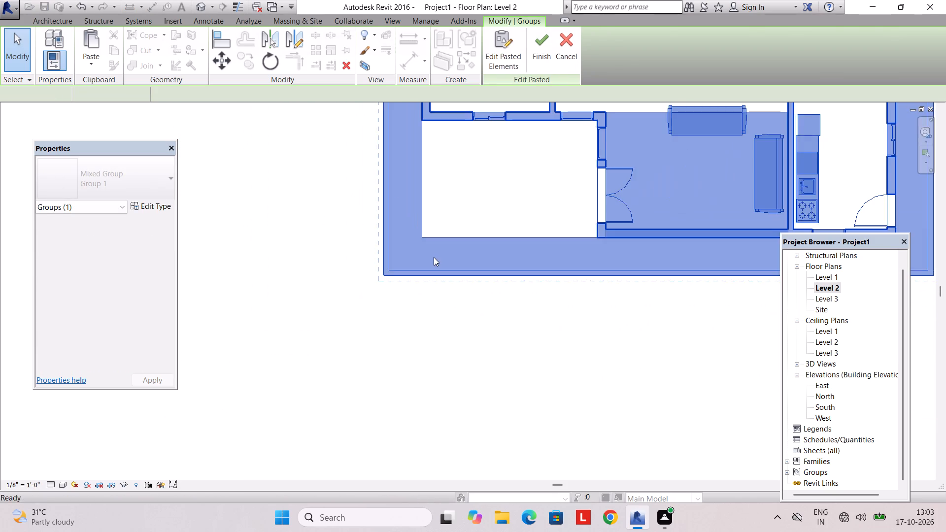
Split the Level 2 north wall in line with the outer face of the upper bedroom's west wall.
middle_click_drag(441, 258, 296, 361)
scroll(363, 320, "down", 8)
middle_click_drag(391, 295, 397, 335)
scroll(356, 258, "up", 6)
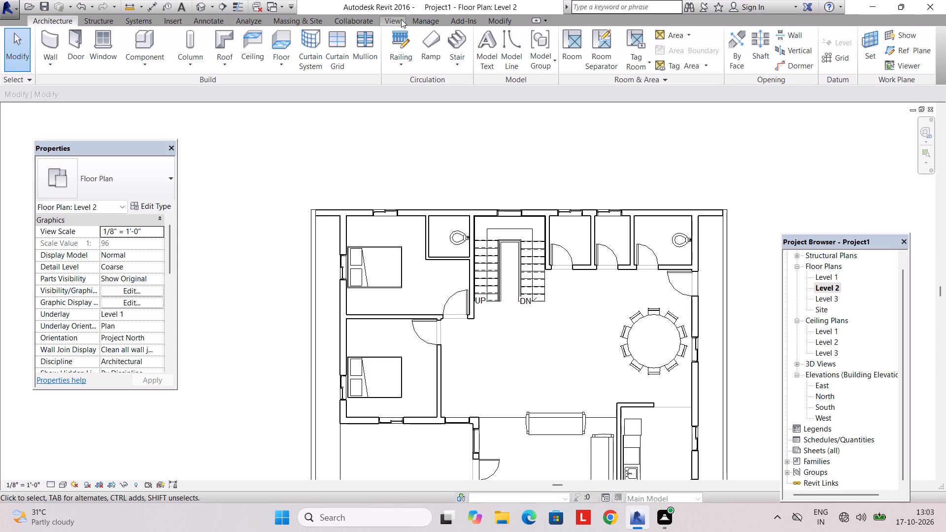
left_click(401, 19)
left_click(490, 18)
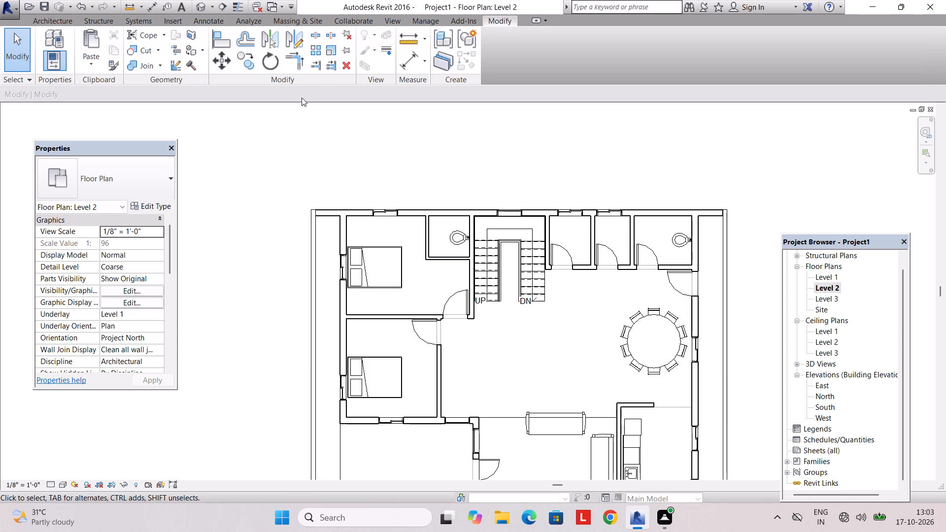
left_click(314, 37)
scroll(365, 254, "up", 8)
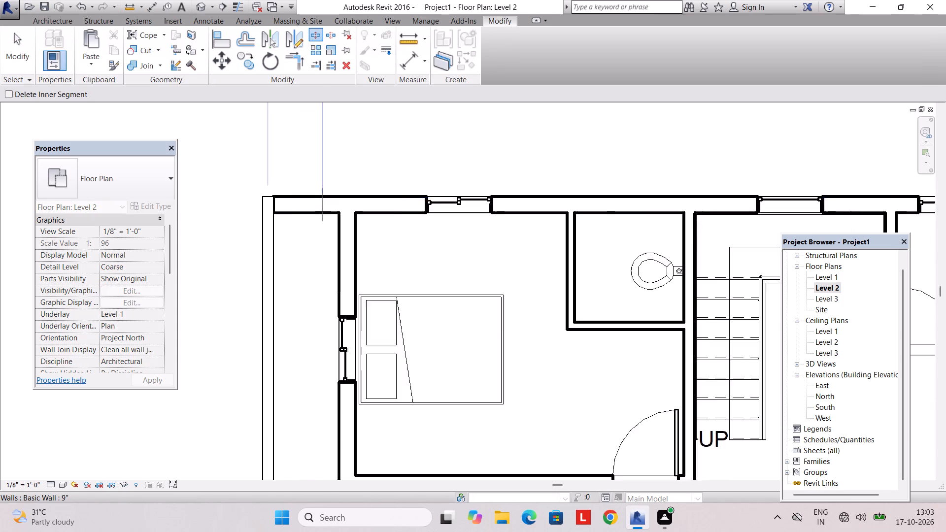
scroll(327, 197, "up", 9)
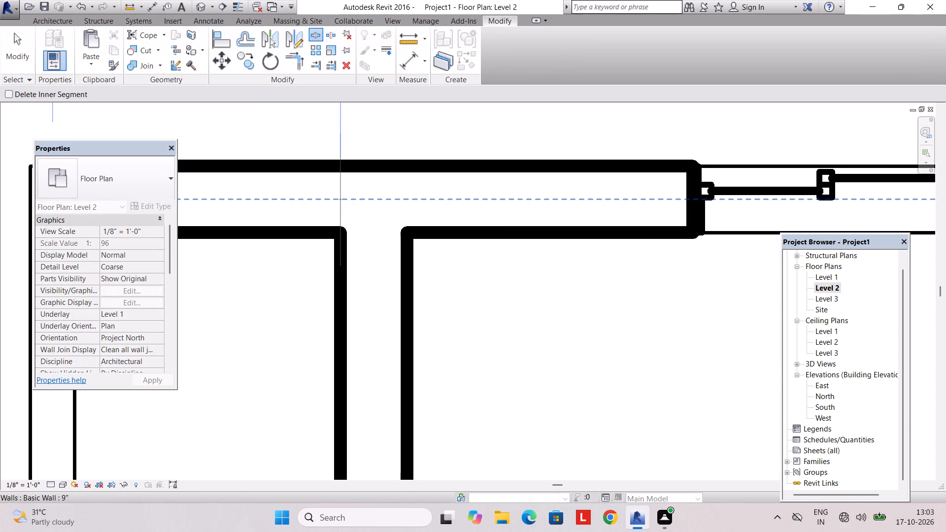
left_click(343, 200)
scroll(456, 246, "down", 7)
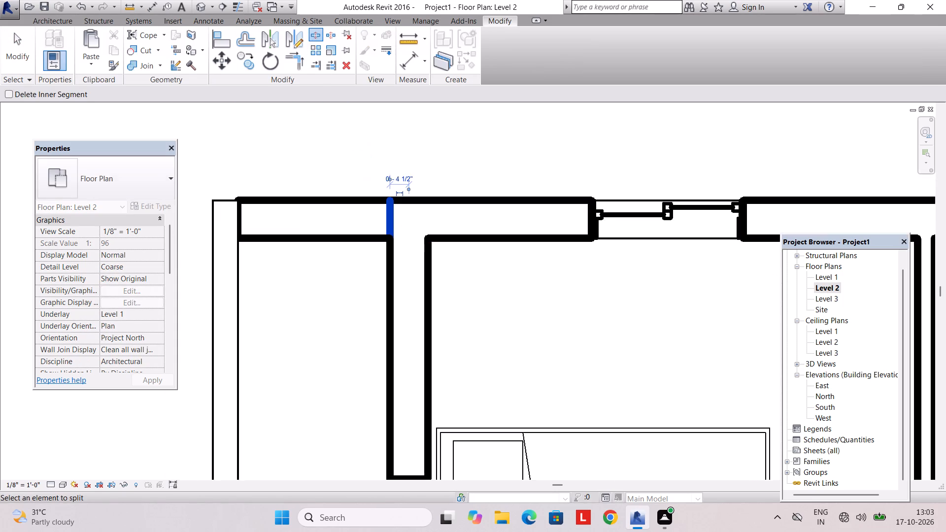
Split the Level 2 north wall in line with the outer face of the house's east wall, beside the corner toilet.
scroll(478, 257, "down", 2)
middle_click_drag(485, 265, 446, 183)
scroll(459, 214, "down", 4)
middle_click_drag(492, 273, 465, 194)
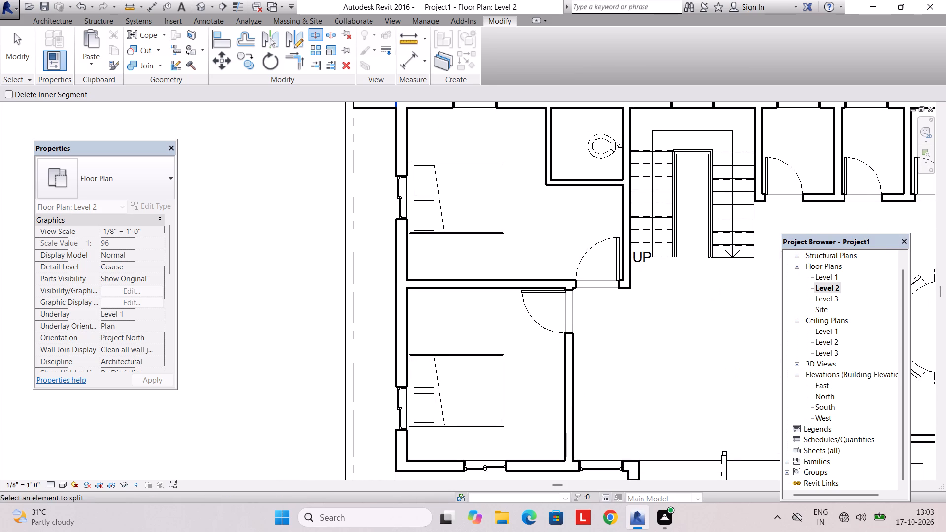
middle_click_drag(521, 253, 483, 165)
middle_click_drag(486, 269, 434, 165)
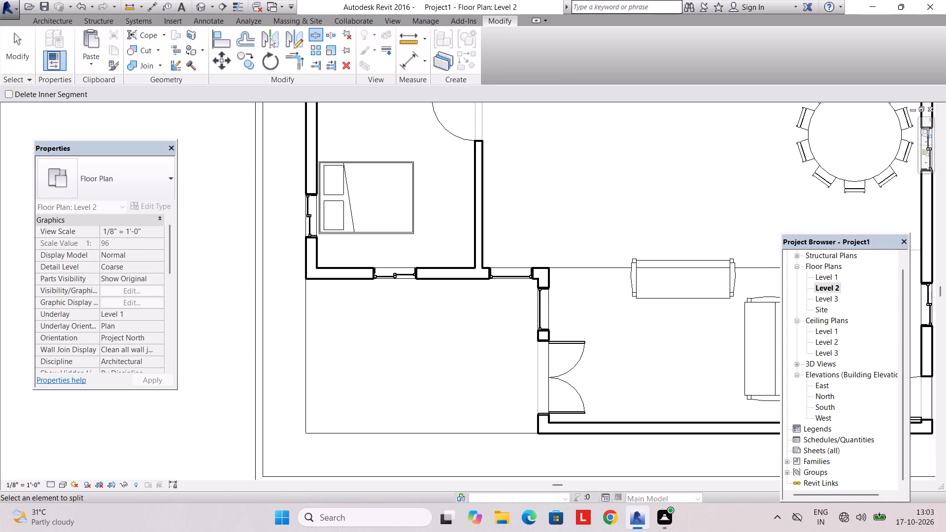
scroll(416, 222, "down", 3)
middle_click_drag(442, 252, 362, 340)
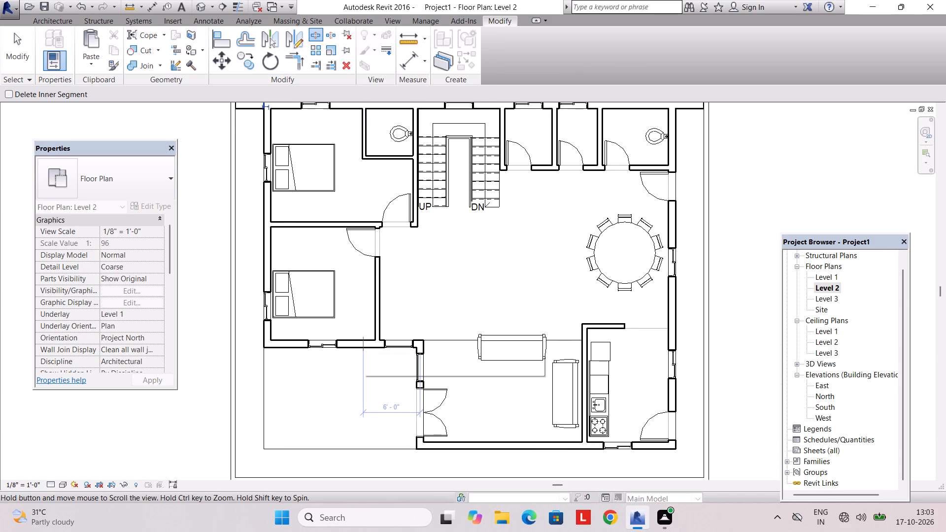
middle_click_drag(441, 284, 425, 325)
scroll(693, 141, "up", 9)
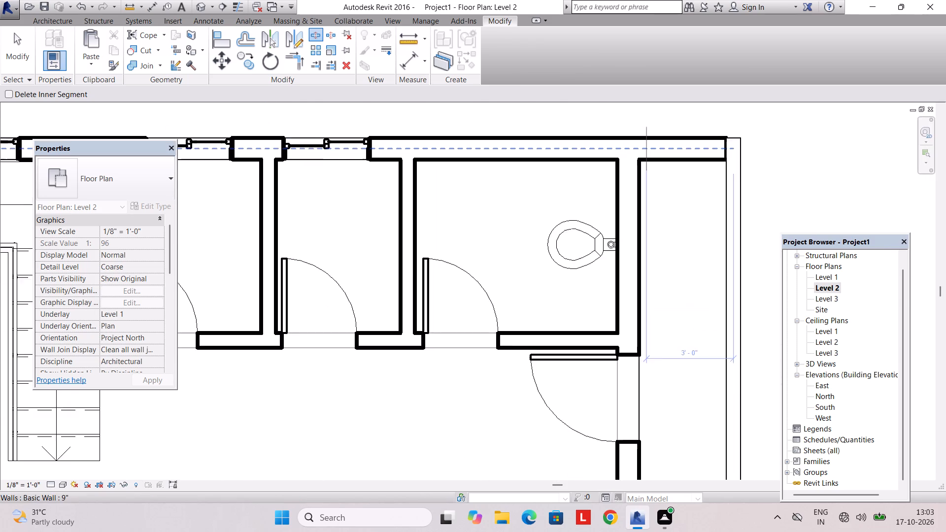
left_click(639, 149)
scroll(641, 171, "down", 10)
scroll(656, 235, "down", 4)
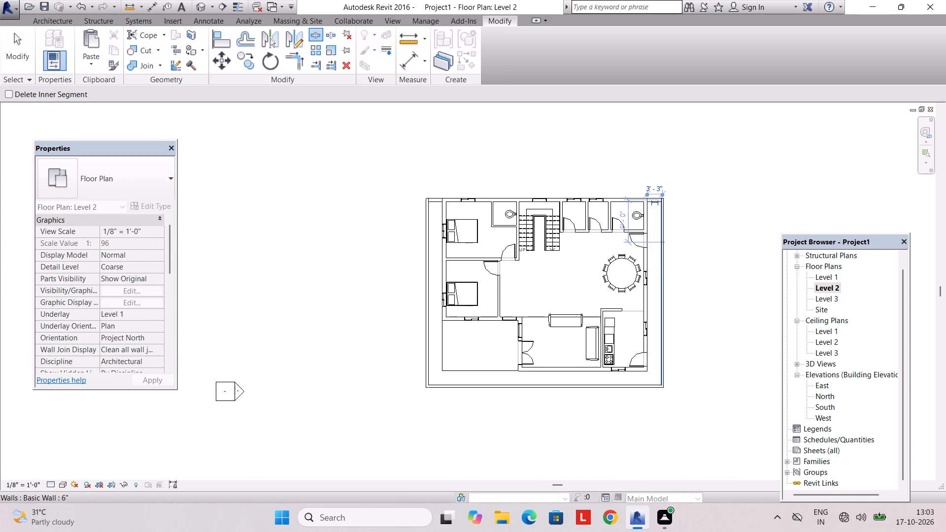
key("Escape")
key("Escape")
Delete the kitchen's exterior door in the east wall on Level 2.
scroll(642, 352, "up", 2)
left_click(645, 352)
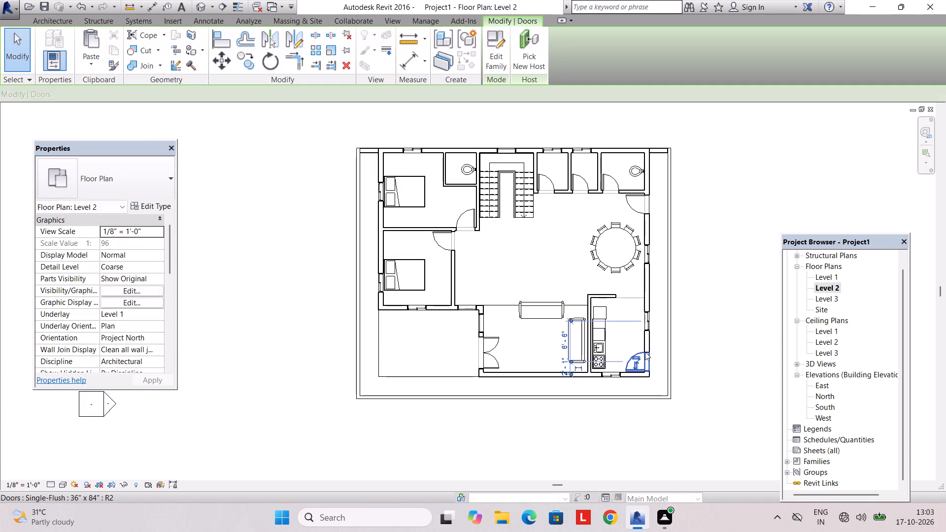
key("Delete")
Delete the Level 2 outer boundary walls on the east, south and west sides, plus both north wall segments overrunning the house.
left_click(673, 332)
key("Delete")
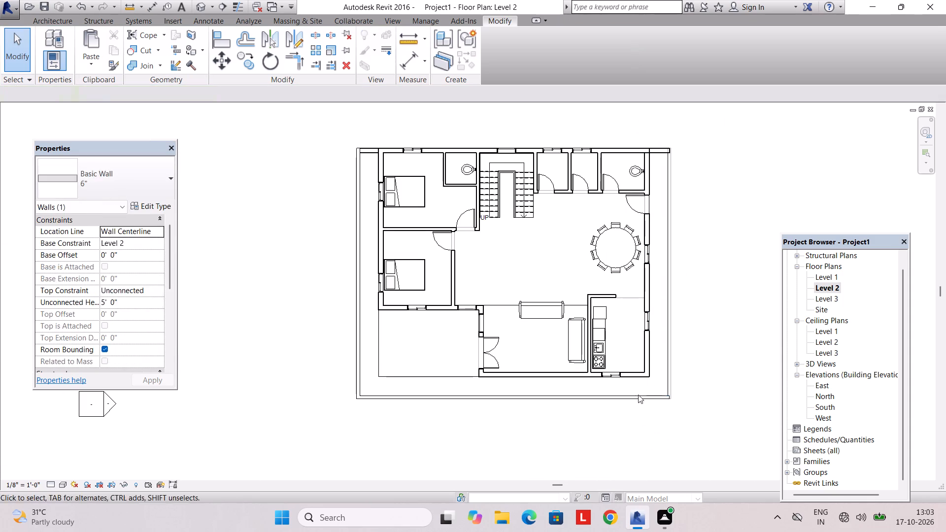
left_click(599, 400)
key("Delete")
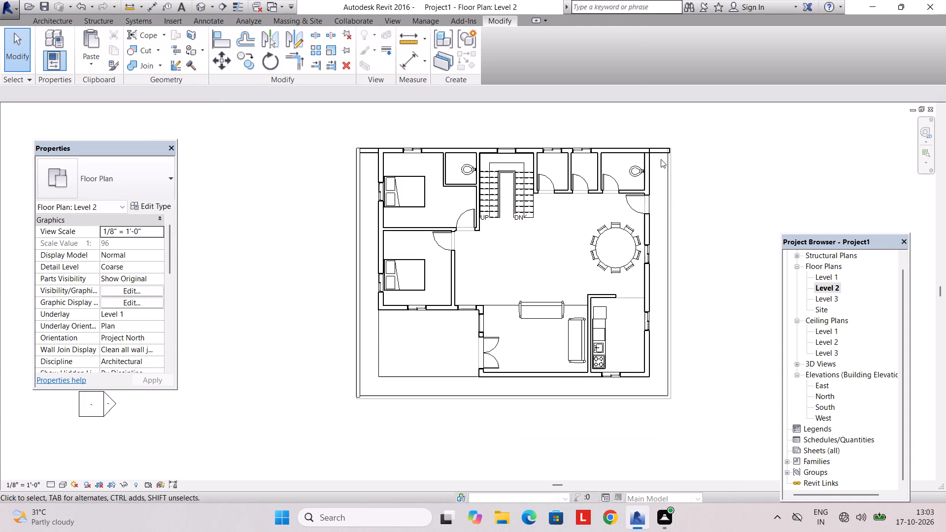
left_click(661, 159)
left_click(658, 152)
key("Delete")
left_click(368, 156)
key("Delete")
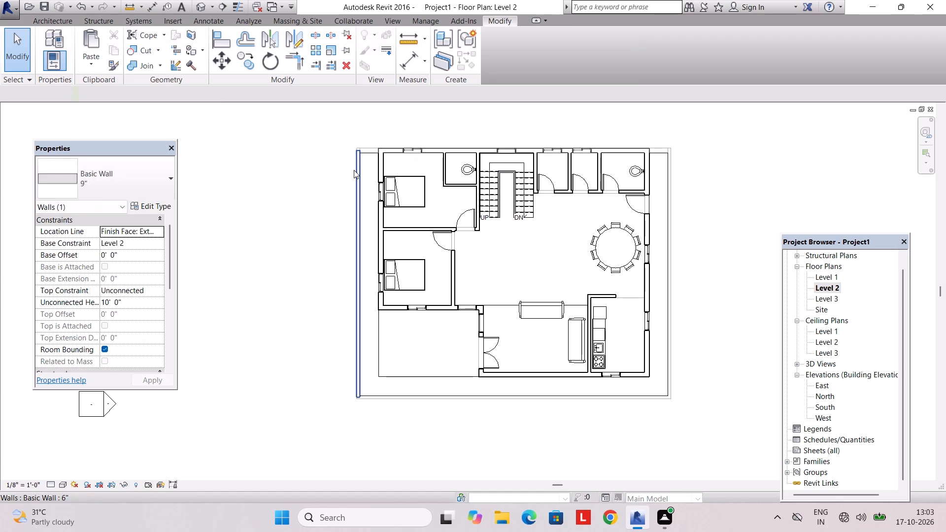
left_click(354, 170)
key("Delete")
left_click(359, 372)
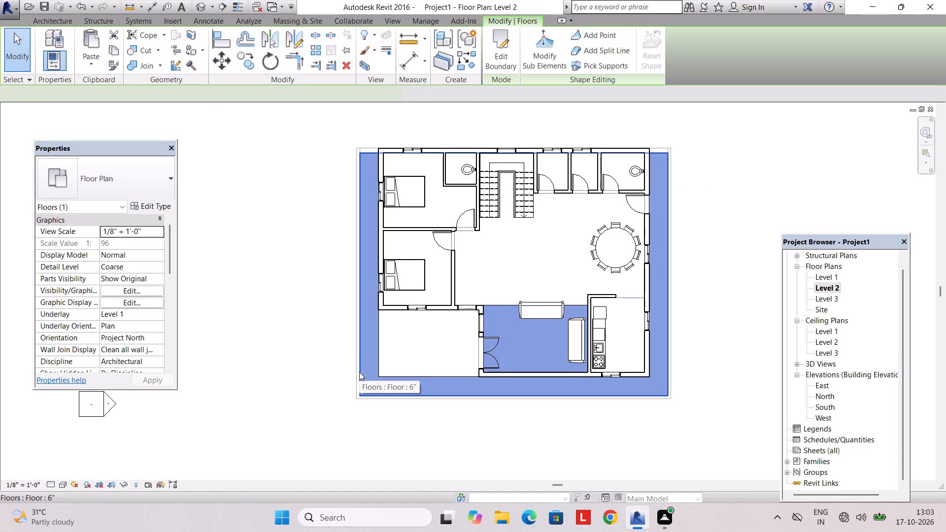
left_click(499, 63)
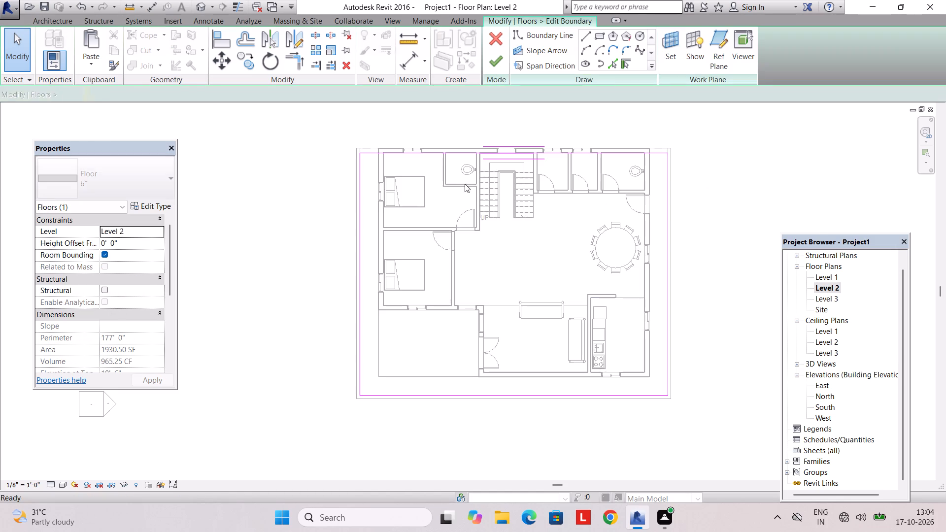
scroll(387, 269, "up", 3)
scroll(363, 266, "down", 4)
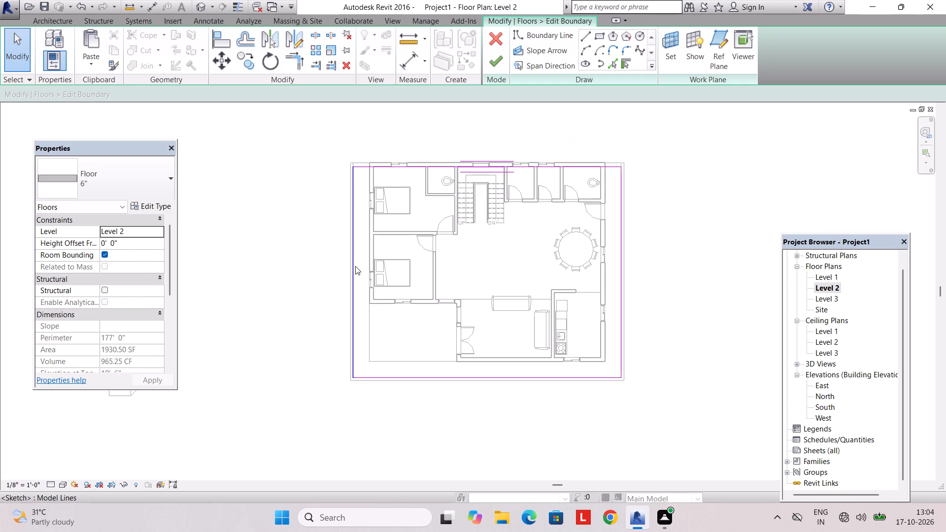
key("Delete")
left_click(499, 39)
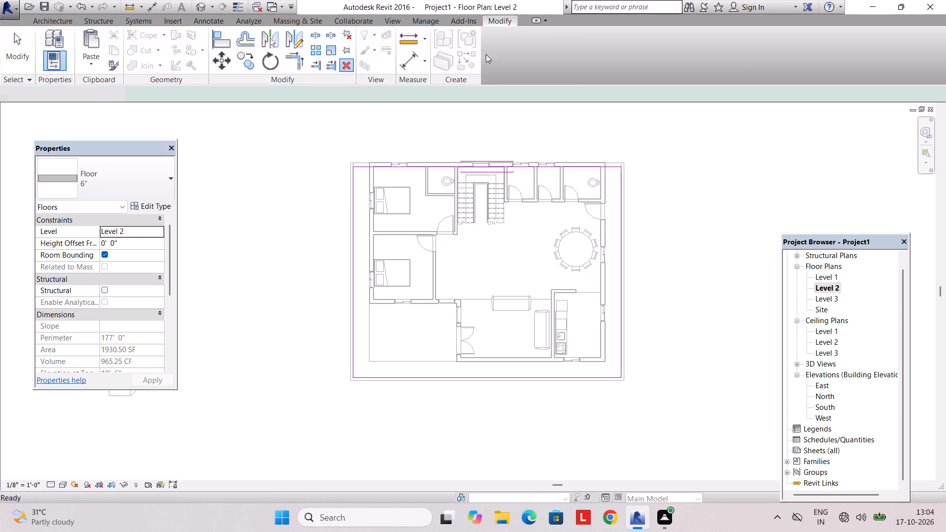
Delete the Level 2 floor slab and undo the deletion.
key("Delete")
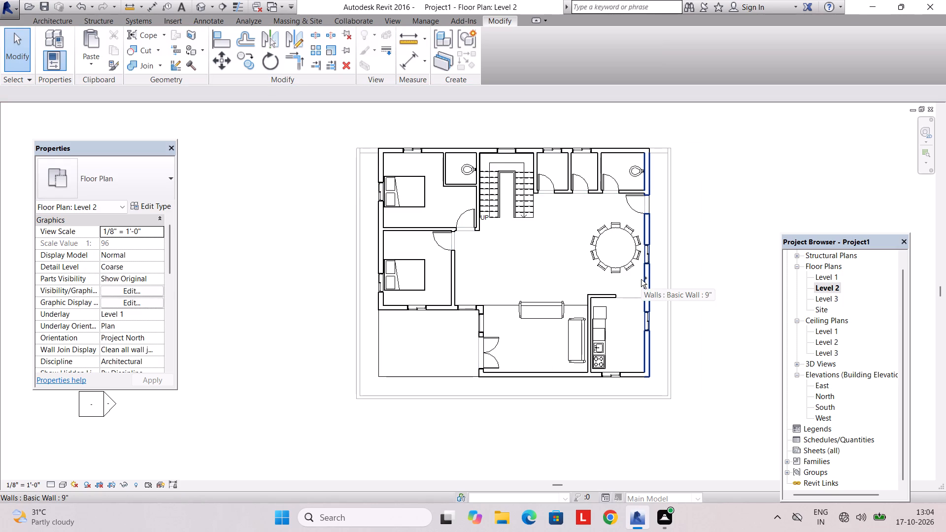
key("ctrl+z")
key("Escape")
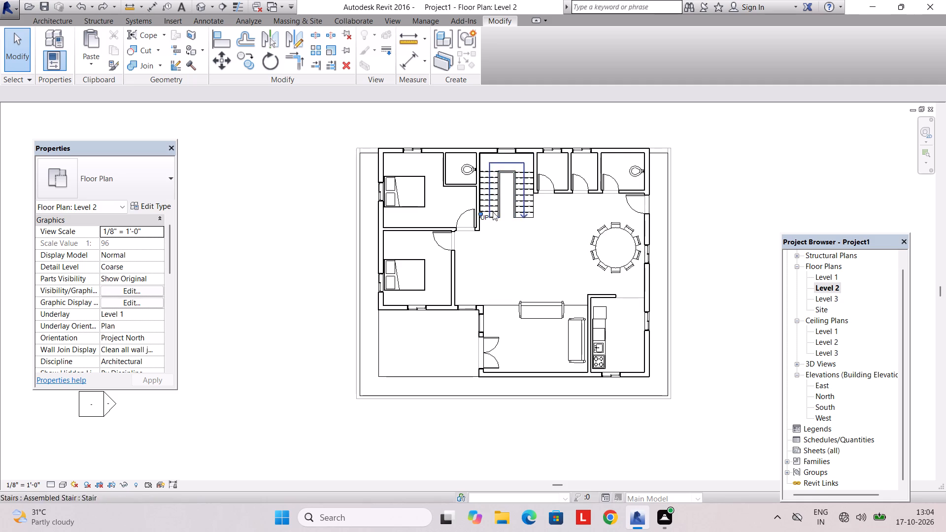
Open the 3D view, dismissing the save reminder, and examine the Level 2 layout and floor slab above Level 1.
left_click(390, 20)
left_click(355, 35)
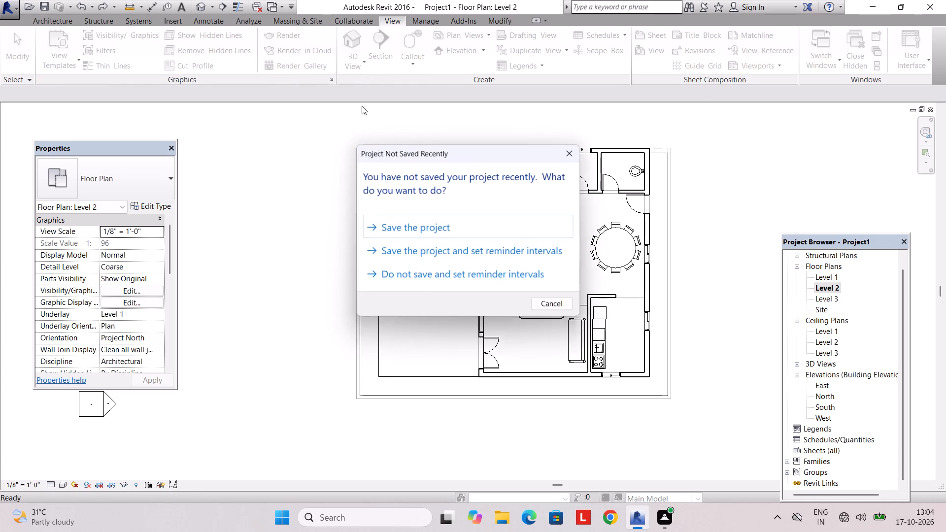
left_click(573, 149)
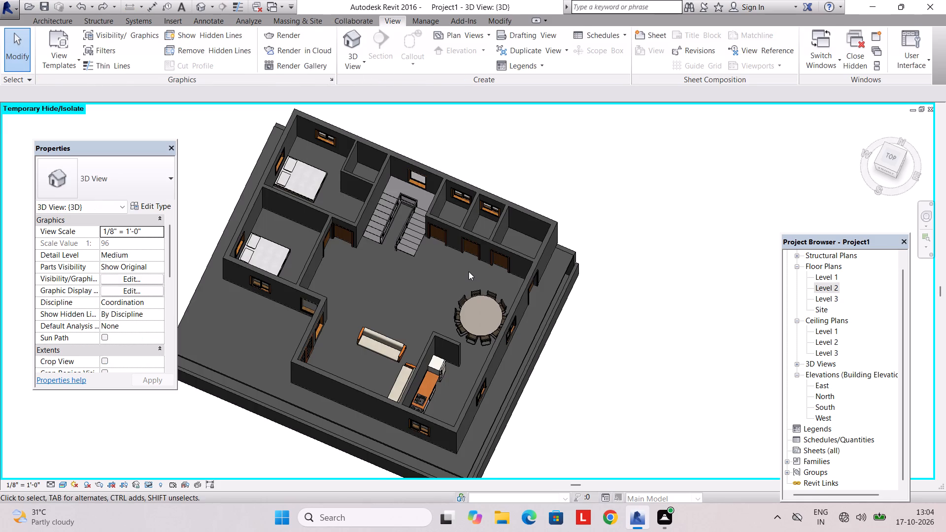
scroll(469, 271, "down", 2)
middle_click_drag(469, 271, 492, 181, "shift")
middle_click_drag(485, 285, 486, 189, "shift")
middle_click(487, 255, "shift")
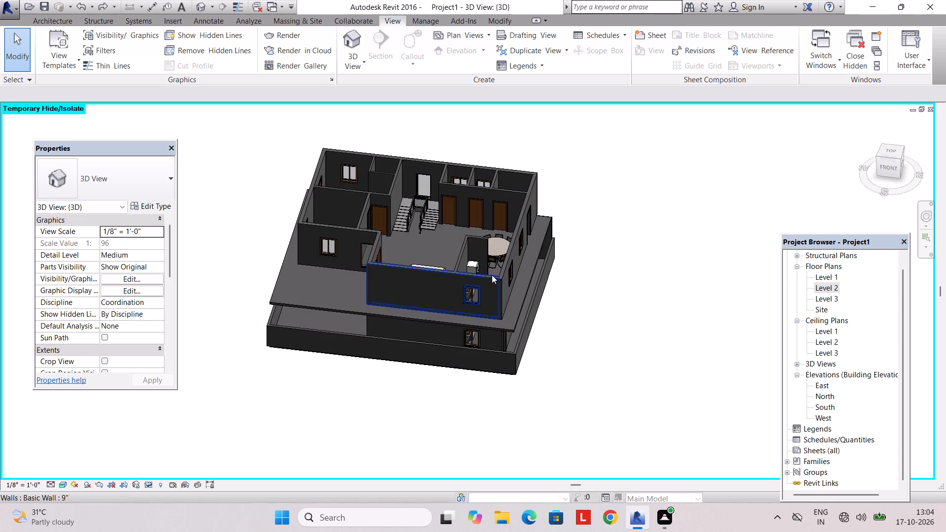
Return to the Level 2 floor plan and delete the 6" floor slab that extends past the house walls.
double_click(835, 288)
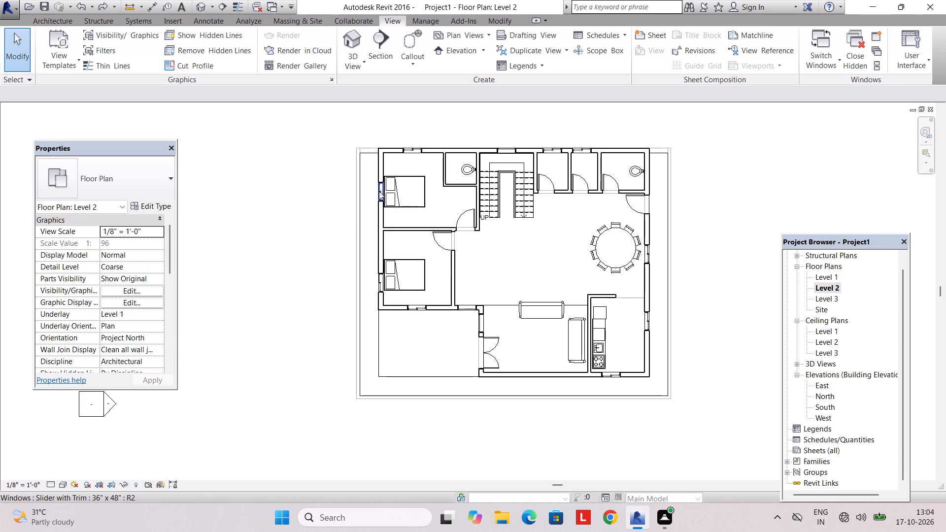
left_click(362, 169)
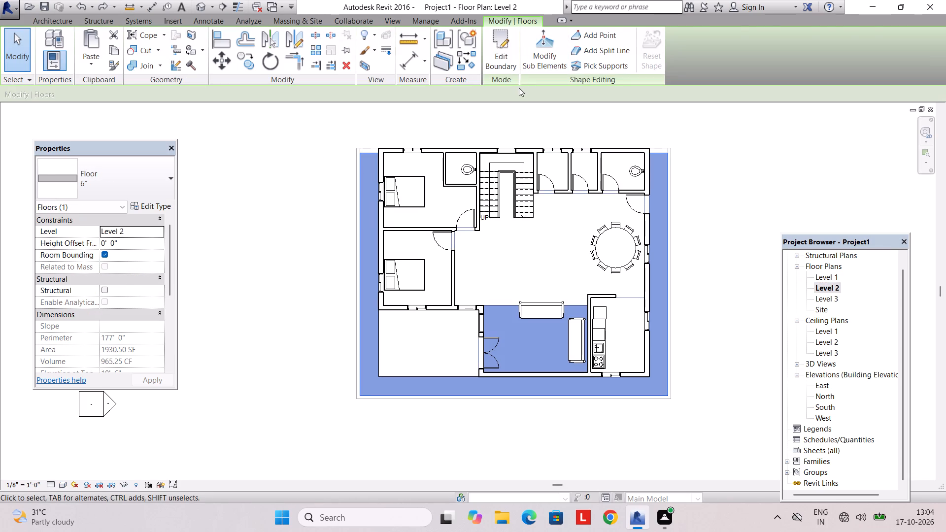
key("Delete")
Examine the Level 2 view's properties, including the options for parts visibility and detail level.
middle_click_drag(498, 121, 385, 205)
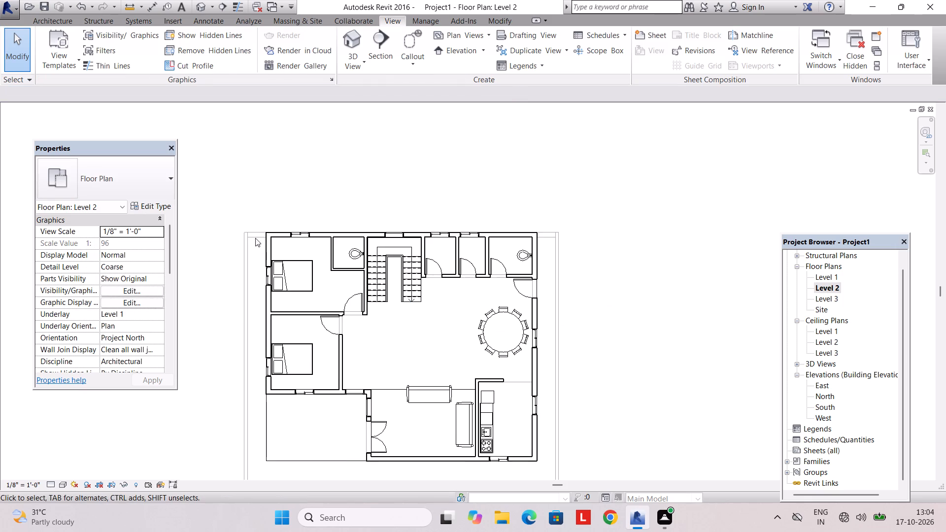
left_click(244, 244)
scroll(97, 299, "down", 9)
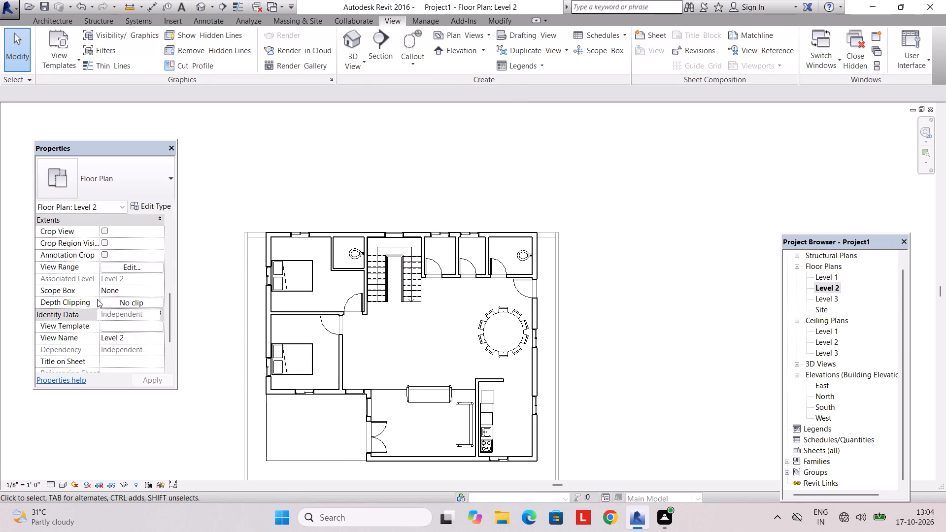
scroll(97, 299, "down", 8)
scroll(97, 299, "up", 17)
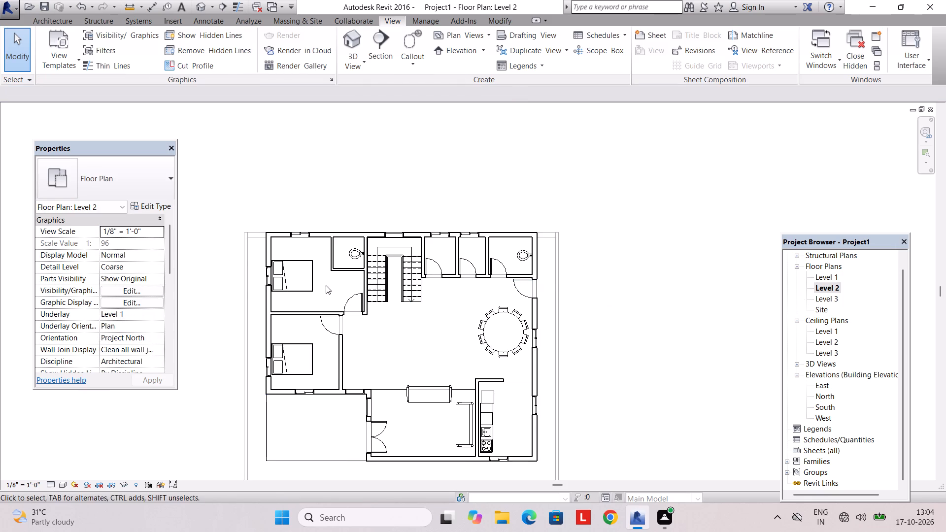
left_click(159, 276)
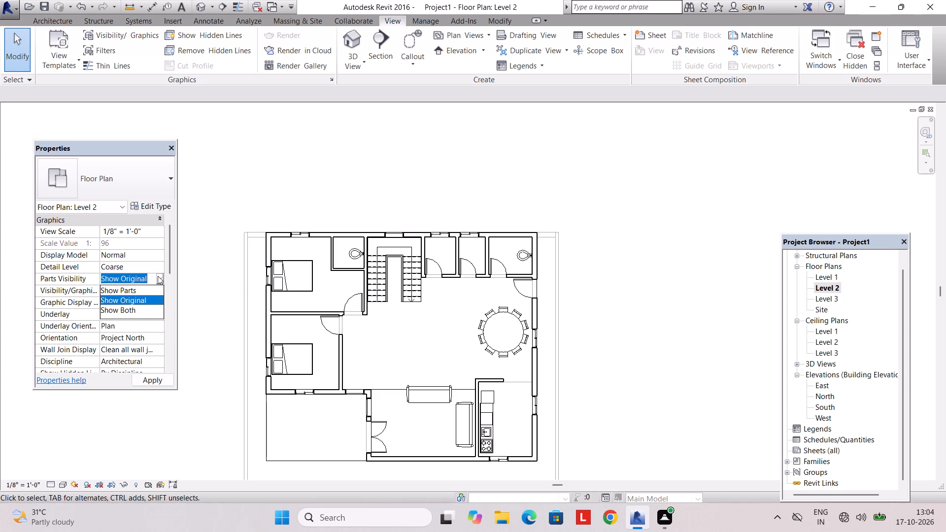
left_click(193, 265)
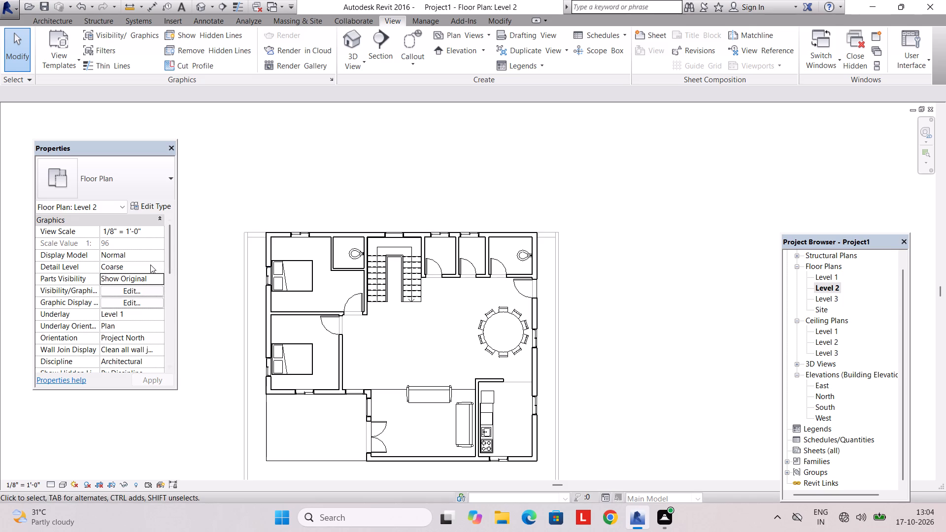
left_click(150, 265)
left_click(161, 264)
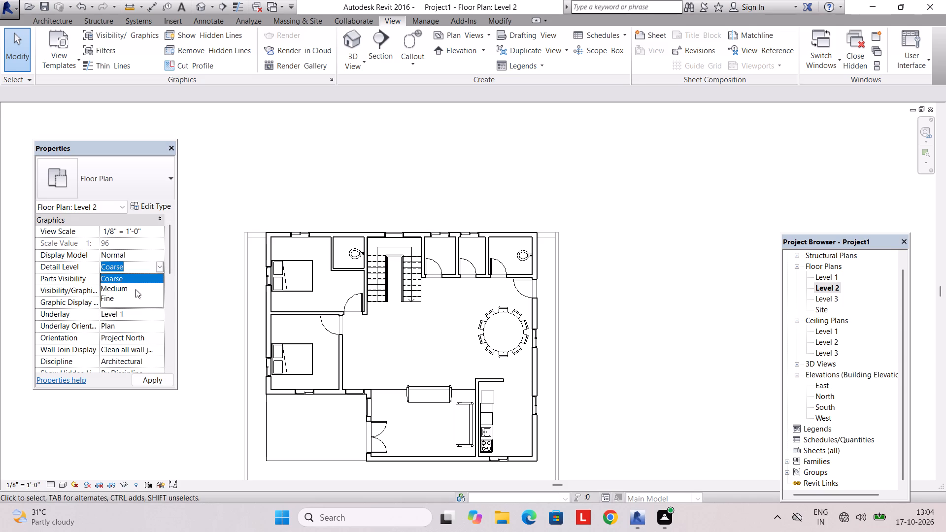
left_click(159, 266)
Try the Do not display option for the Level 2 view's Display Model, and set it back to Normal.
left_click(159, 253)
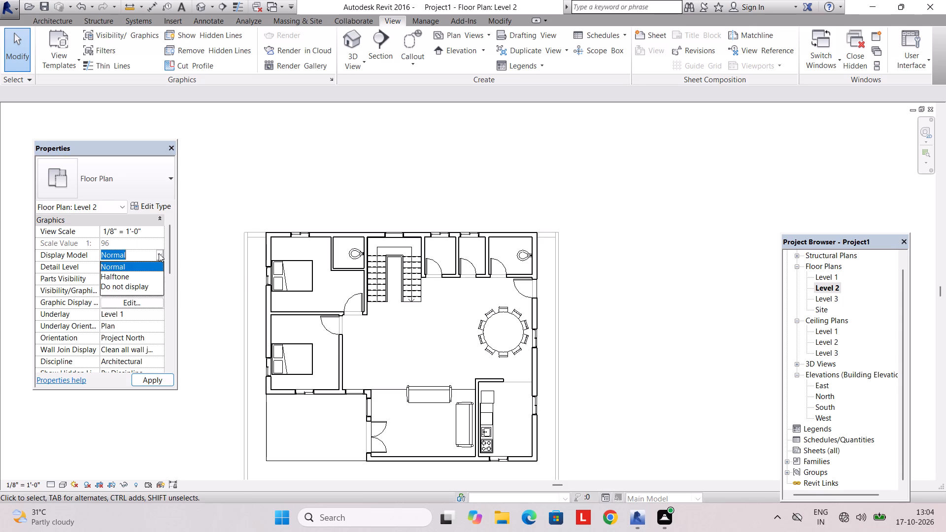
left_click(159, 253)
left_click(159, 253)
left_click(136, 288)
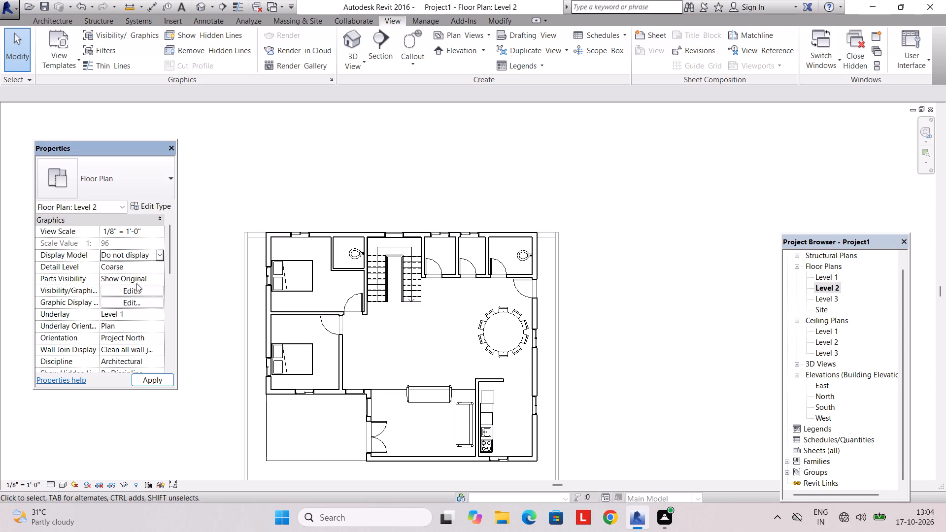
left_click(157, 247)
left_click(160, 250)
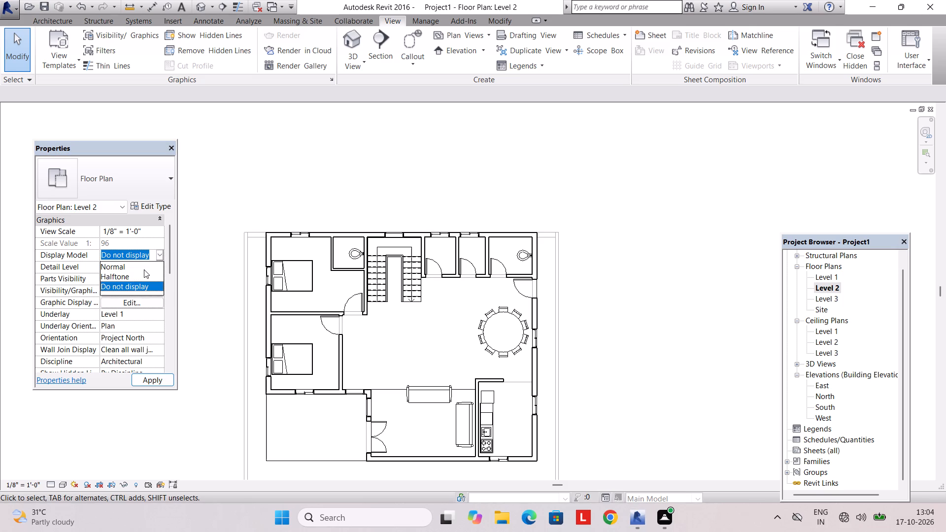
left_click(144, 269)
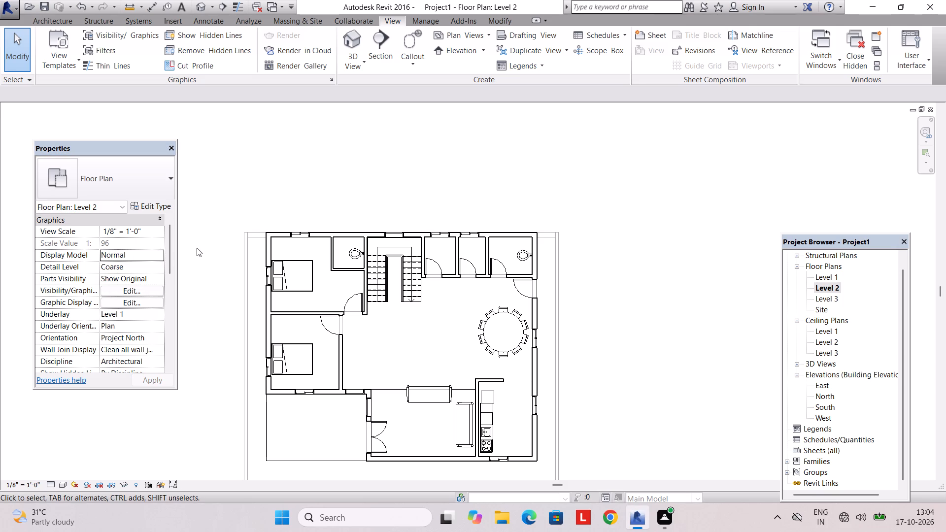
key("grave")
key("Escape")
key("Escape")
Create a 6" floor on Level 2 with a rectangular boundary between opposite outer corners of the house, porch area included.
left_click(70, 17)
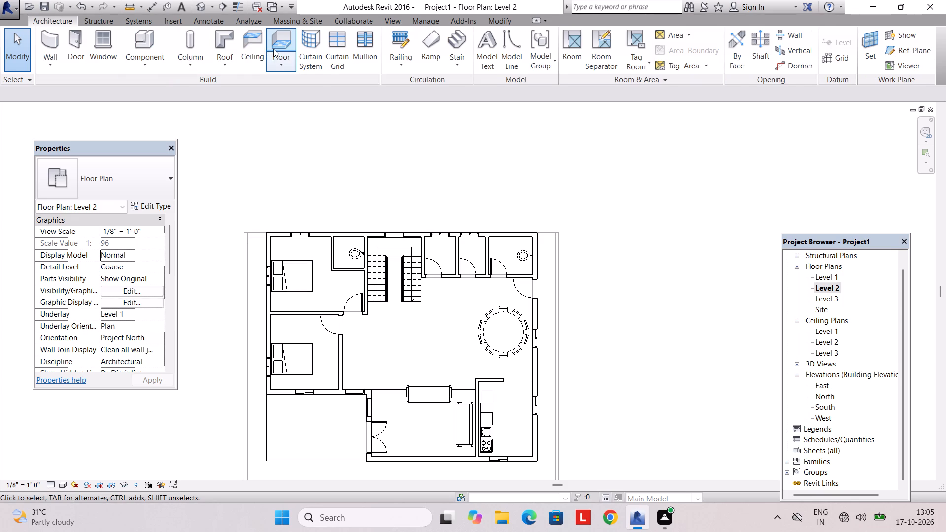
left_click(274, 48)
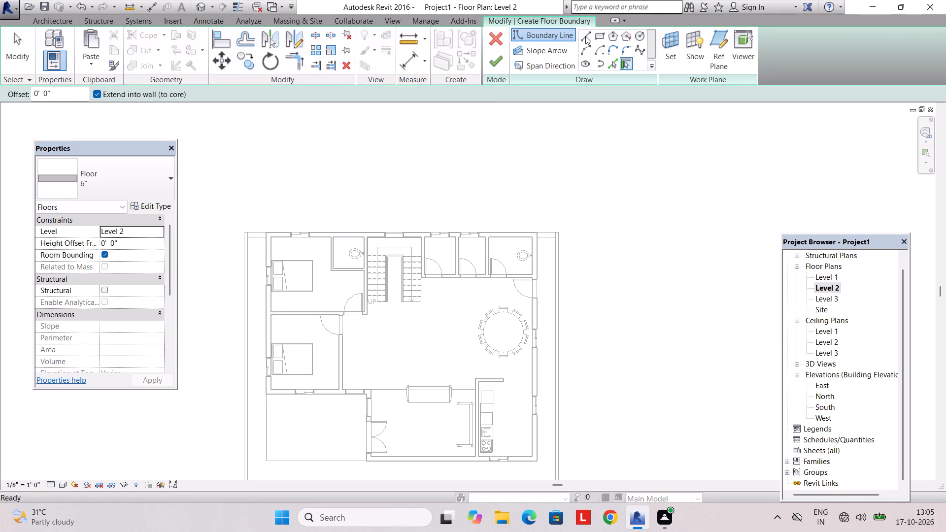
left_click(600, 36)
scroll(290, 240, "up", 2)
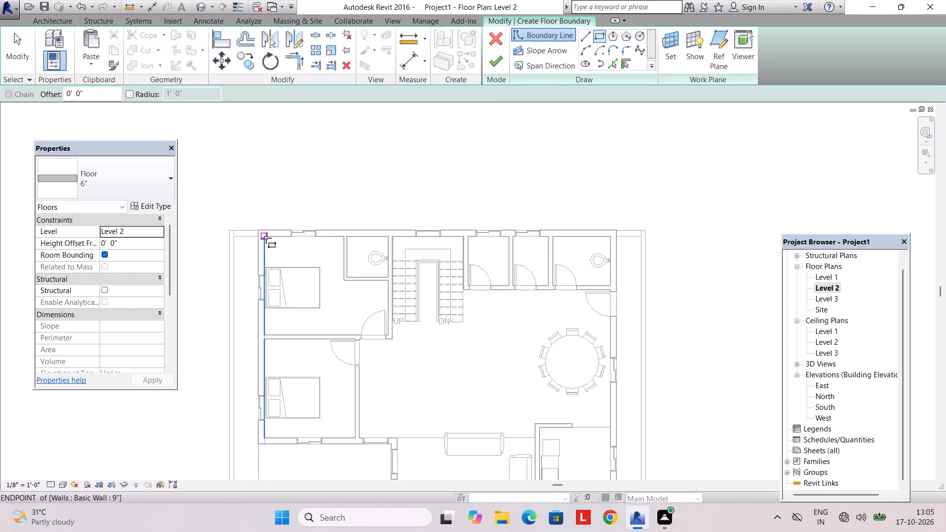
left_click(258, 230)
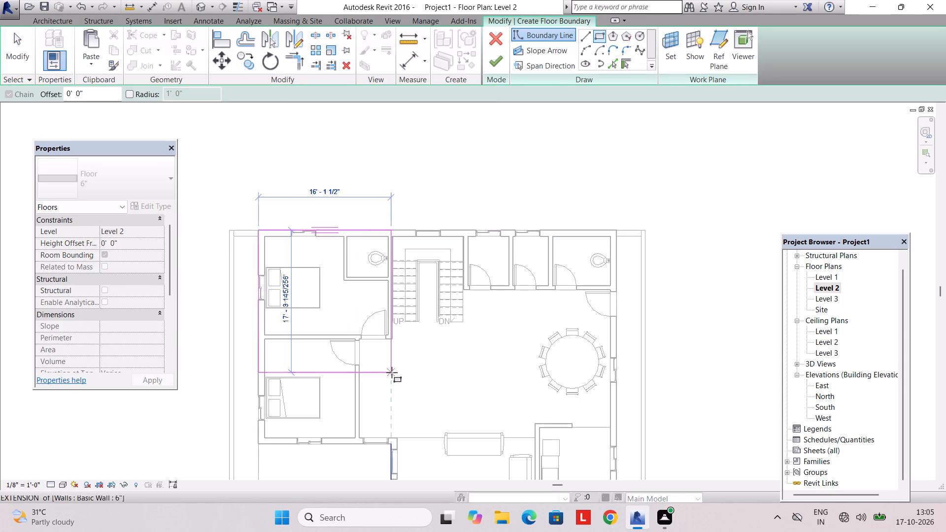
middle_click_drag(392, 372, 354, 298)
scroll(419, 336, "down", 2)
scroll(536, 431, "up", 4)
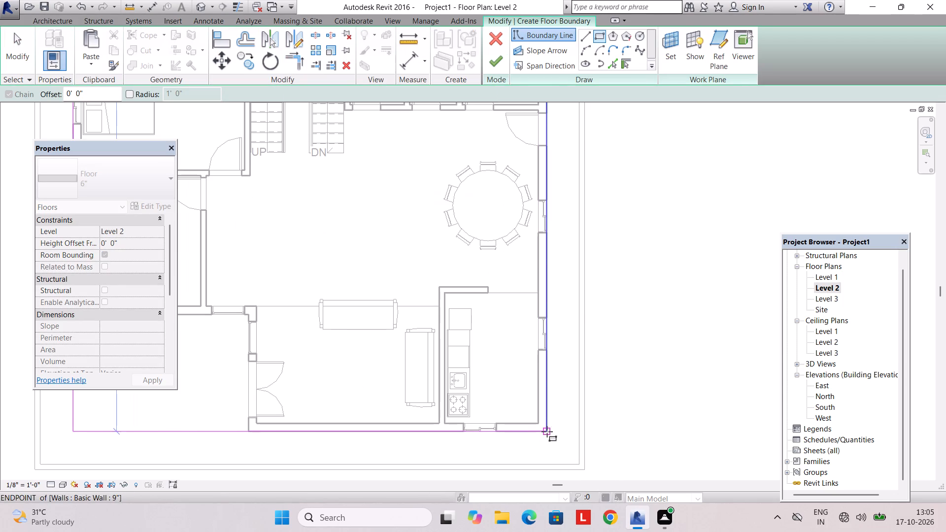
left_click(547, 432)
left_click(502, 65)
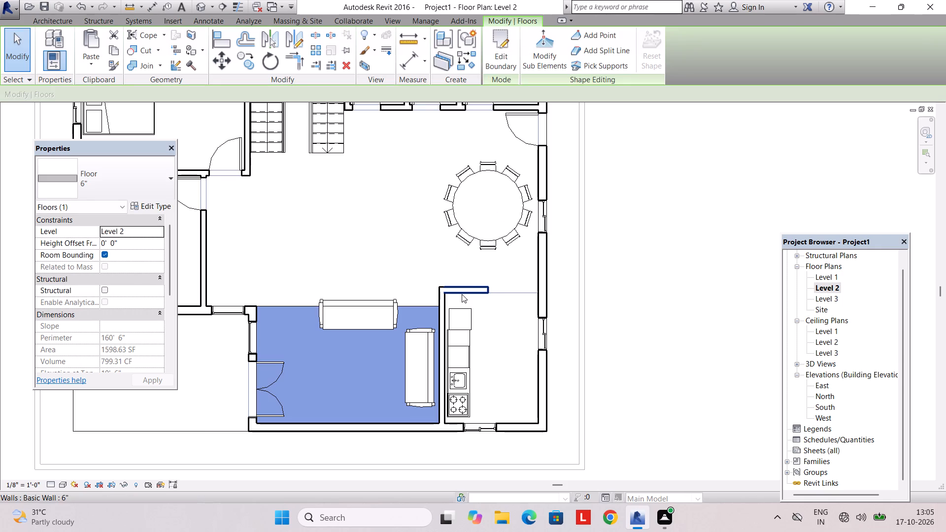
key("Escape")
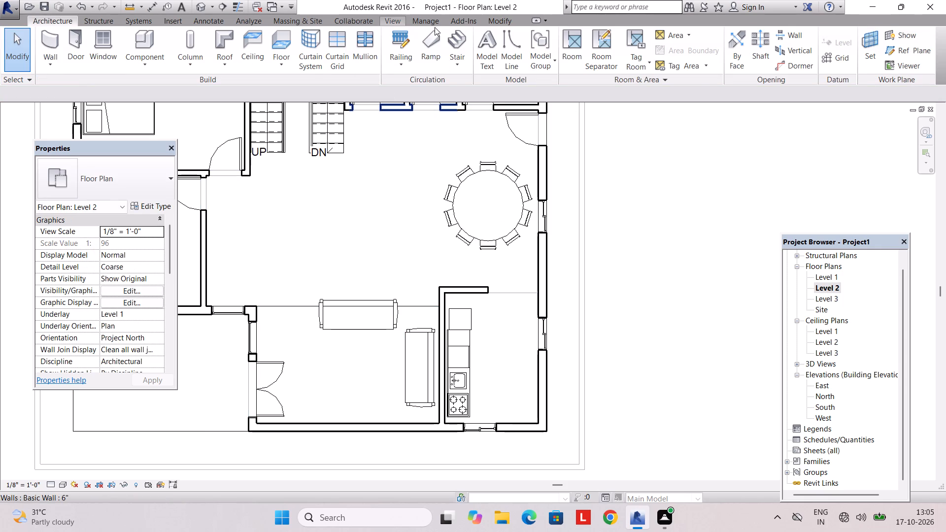
Open the 3D view and examine the new Level 2 floor slab from the front of the house.
left_click(398, 21)
left_click(345, 37)
scroll(396, 226, "down", 3)
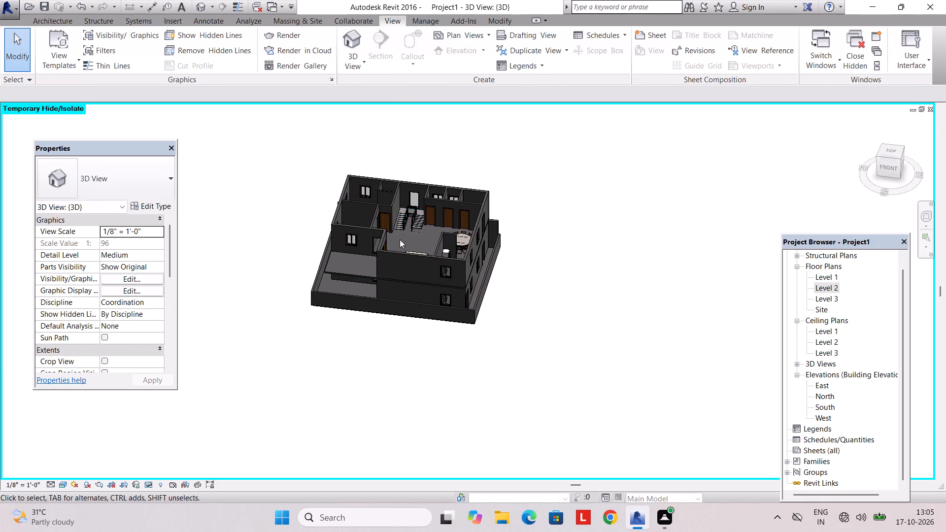
scroll(406, 272, "down", 2)
scroll(407, 274, "up", 6)
middle_click_drag(419, 300, 415, 368, "shift")
middle_click_drag(398, 296, 442, 127, "shift")
middle_click_drag(411, 299, 440, 278, "shift")
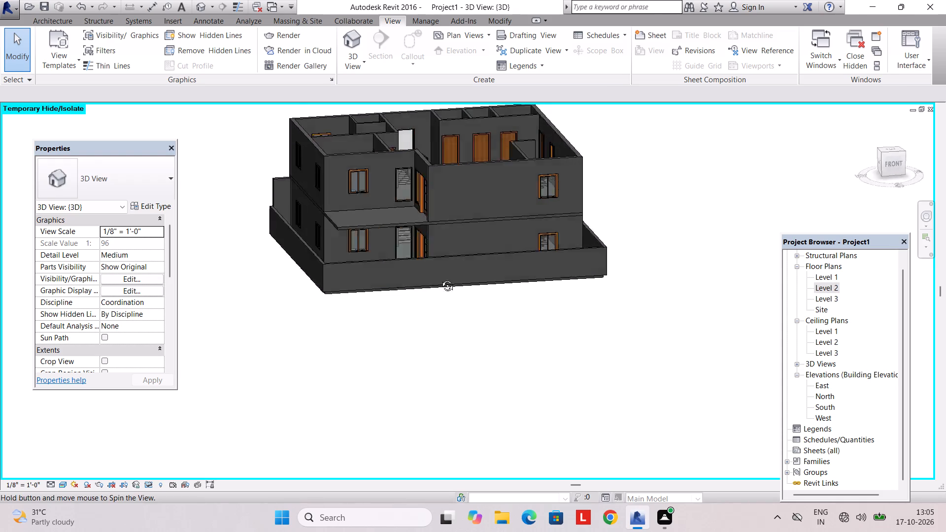
middle_click_drag(440, 278, 515, 204, "shift")
scroll(515, 204, "up", 5)
middle_click_drag(536, 201, 476, 261, "shift")
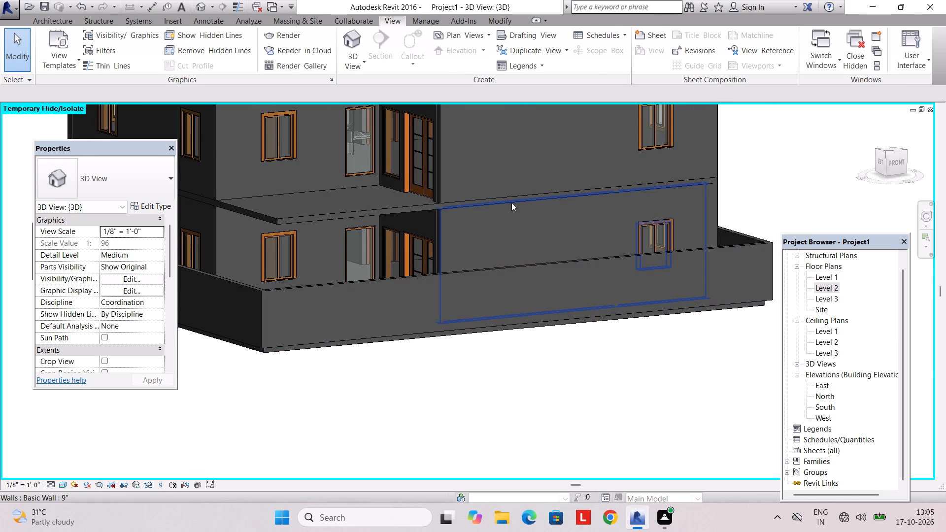
Temporarily hide the Level 1 front 9" wall that encloses the living room and kitchen.
left_click(511, 202)
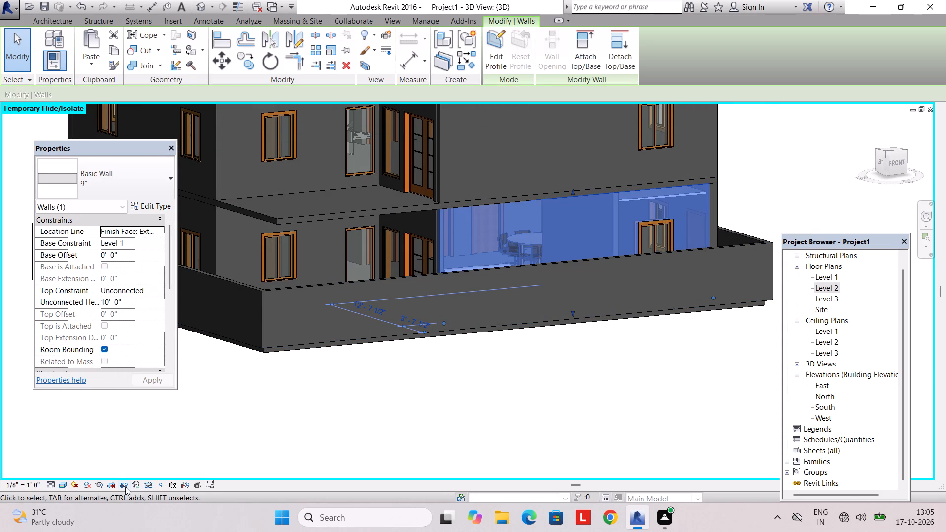
left_click(151, 484)
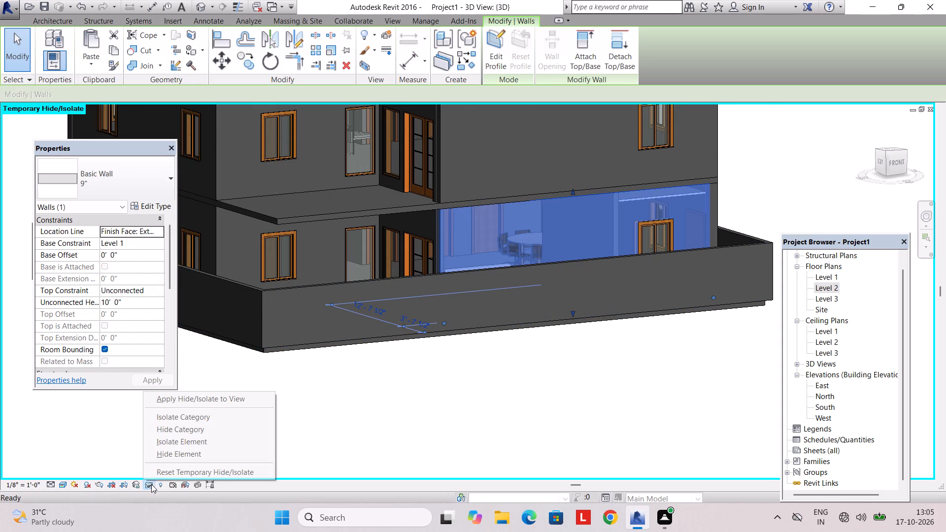
left_click(178, 453)
Examine the exposed Level 1 rooms, the slab edge and the Level 2 interior from below, front and above.
middle_click_drag(391, 307, 312, 159, "shift")
middle_click_drag(322, 176, 325, 321)
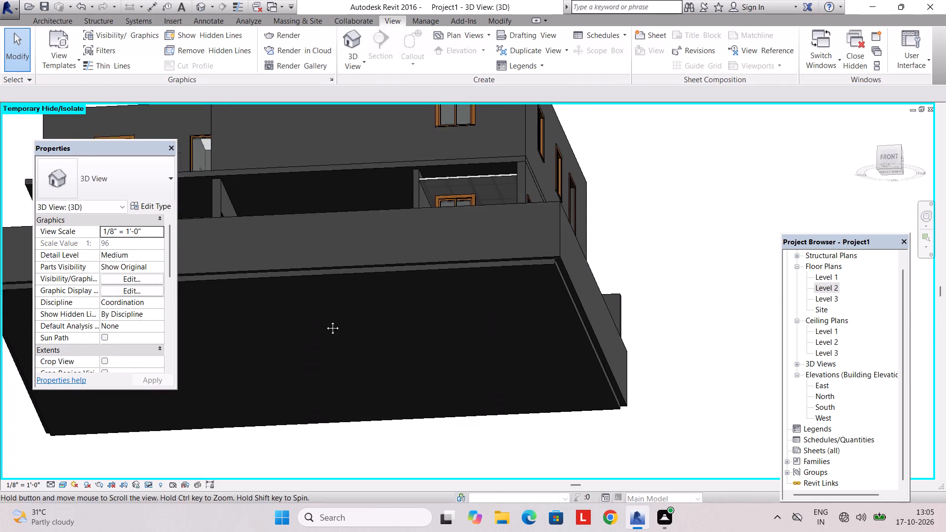
middle_click_drag(325, 321, 326, 335)
middle_click_drag(321, 263, 355, 333, "shift")
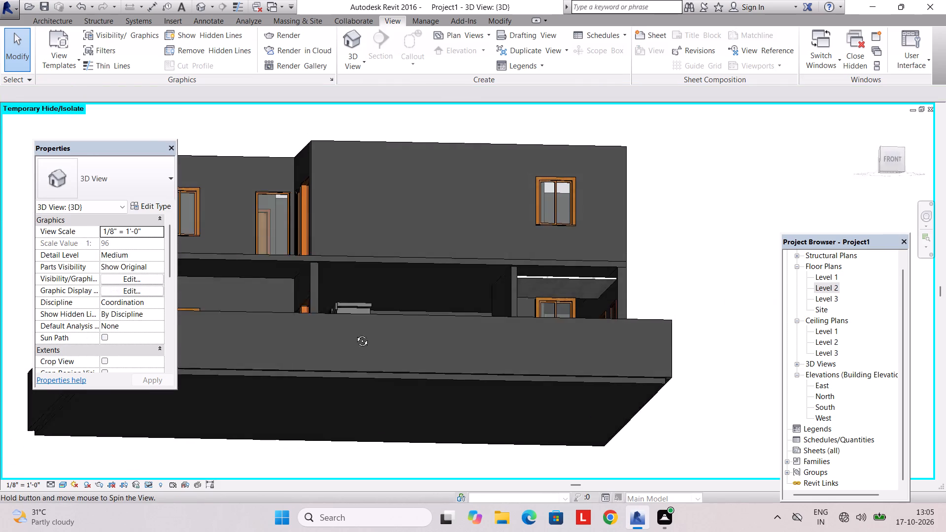
middle_click_drag(355, 333, 351, 414, "shift")
middle_click_drag(371, 363, 361, 399, "shift")
scroll(361, 391, "down", 1)
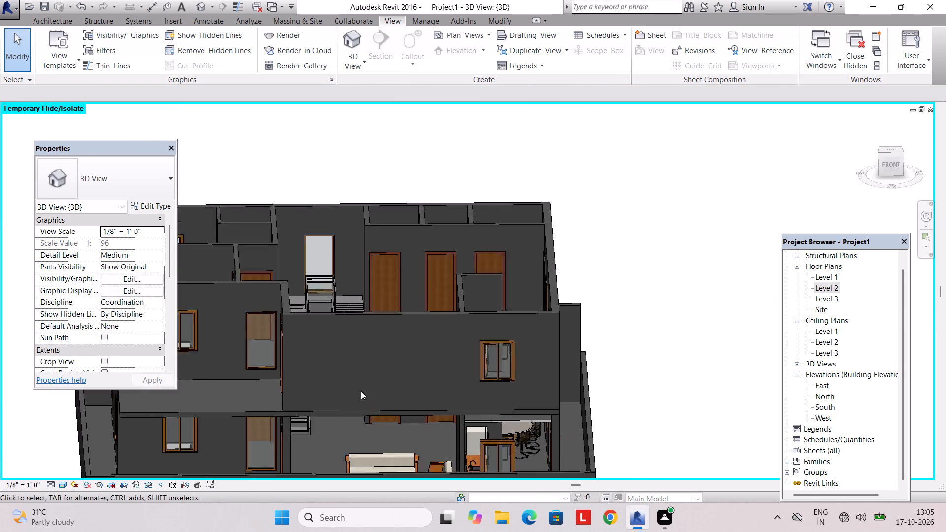
scroll(361, 391, "down", 2)
middle_click_drag(362, 389, 346, 474, "shift")
scroll(310, 338, "down", 2)
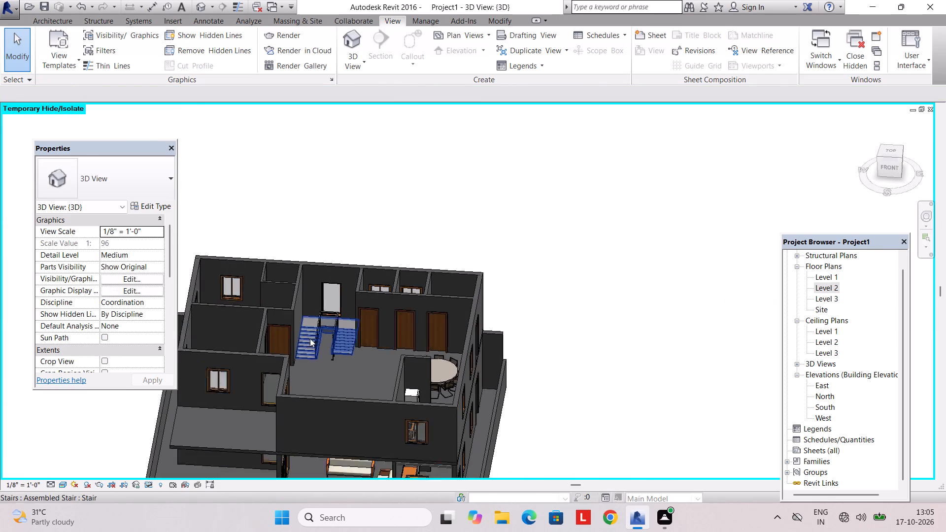
scroll(310, 338, "down", 2)
middle_click_drag(310, 362, 322, 474, "shift")
middle_click_drag(320, 451, 344, 451, "shift")
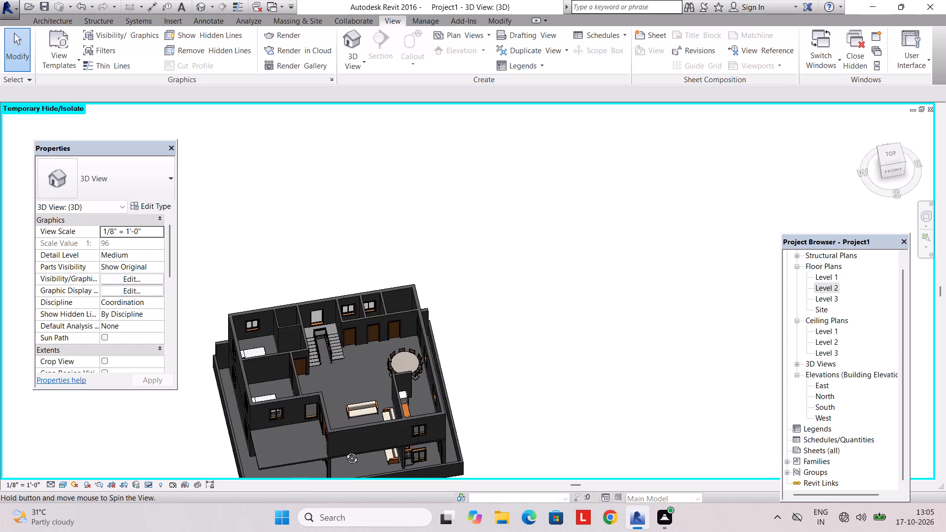
middle_click_drag(344, 451, 396, 448, "shift")
Return to the Level 2 floor plan and delete the two sofas in the living room.
double_click(832, 284)
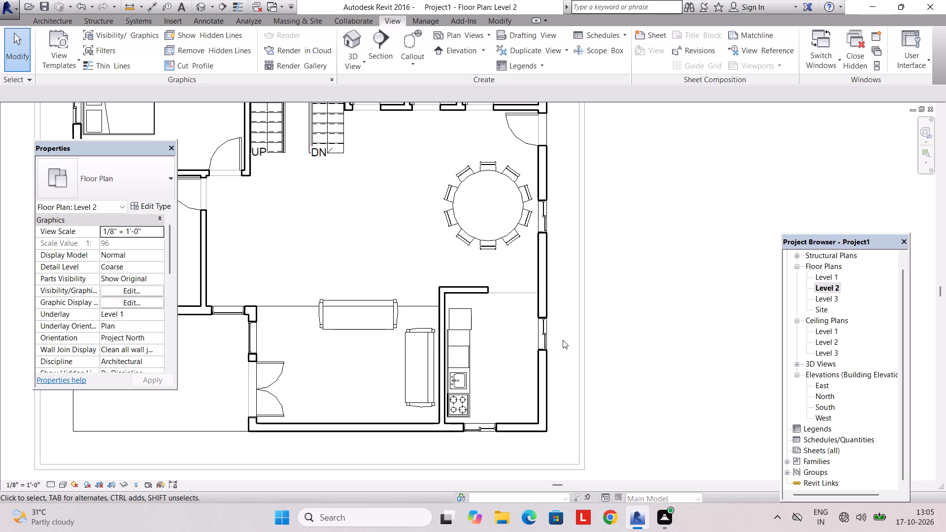
left_click(369, 325)
key("Delete")
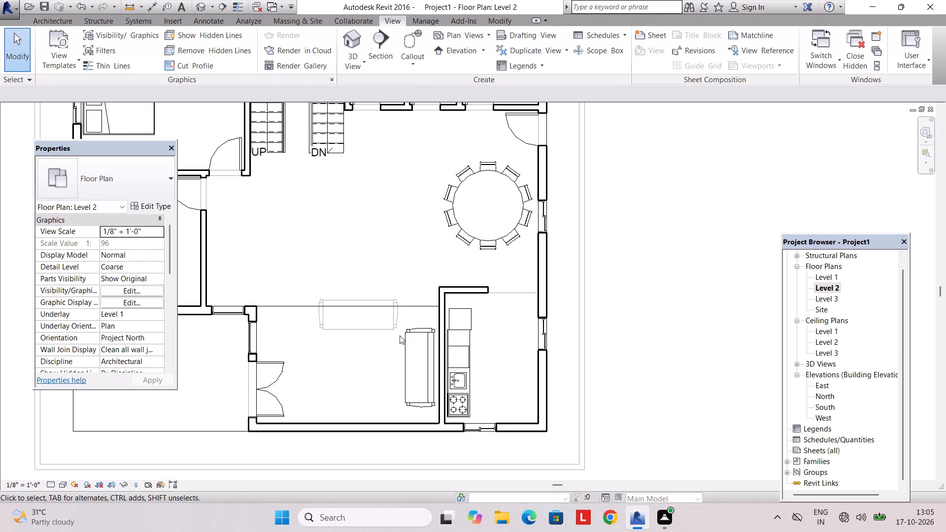
left_click(409, 337)
key("Delete")
Examine the overlapping 6" floors in the Level 2 plan by selecting them at the living room and porch edges.
left_click(422, 311)
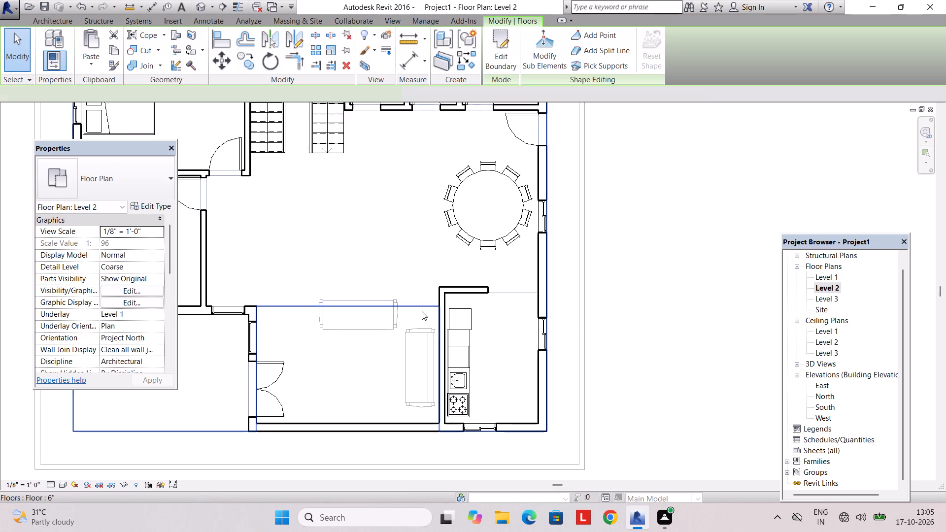
left_click(418, 307)
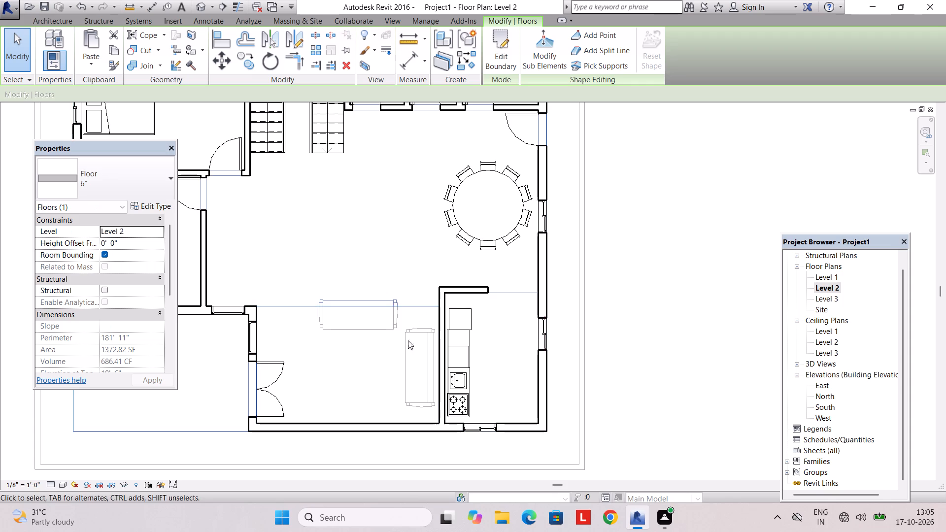
scroll(364, 356, "down", 7)
middle_click_drag(364, 356, 391, 359)
scroll(383, 347, "up", 2)
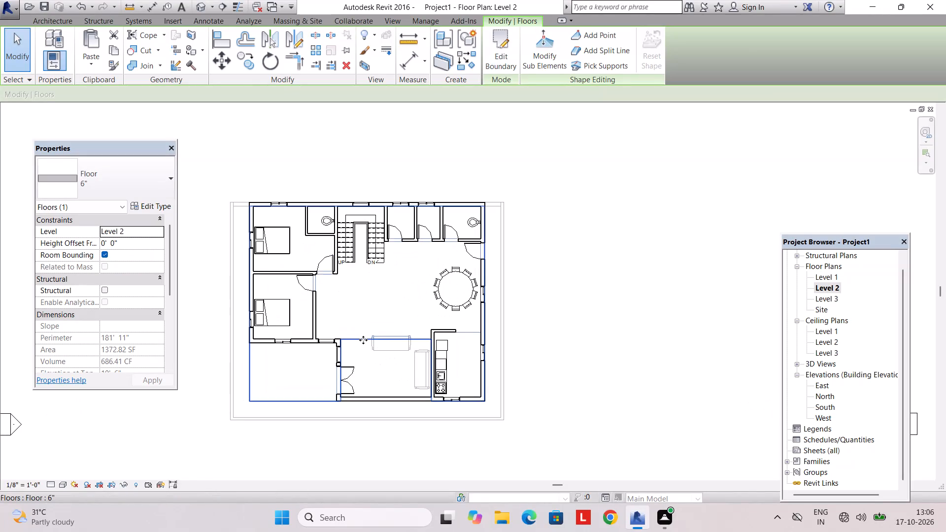
left_click(363, 340)
scroll(340, 274, "up", 3)
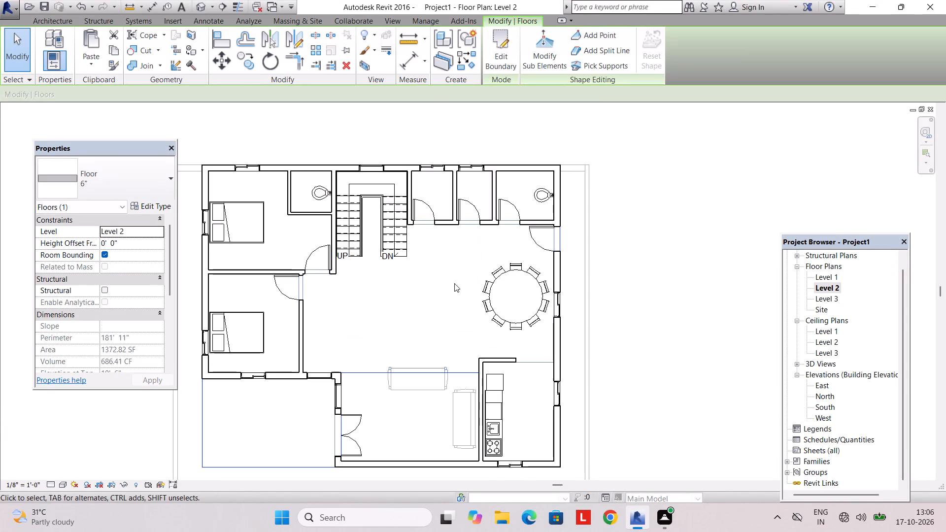
scroll(451, 290, "down", 3)
left_click(324, 412)
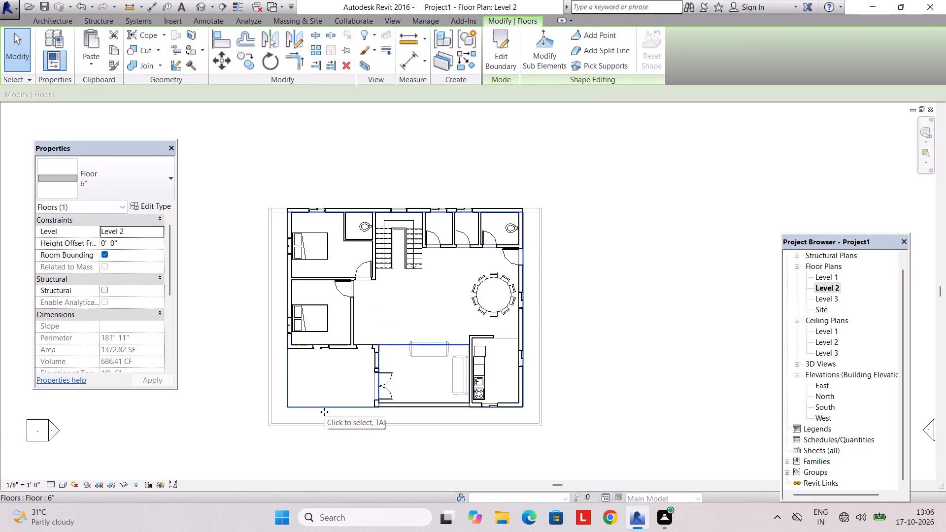
key("Escape")
key("Escape")
left_click(324, 410)
scroll(370, 388, "up", 2)
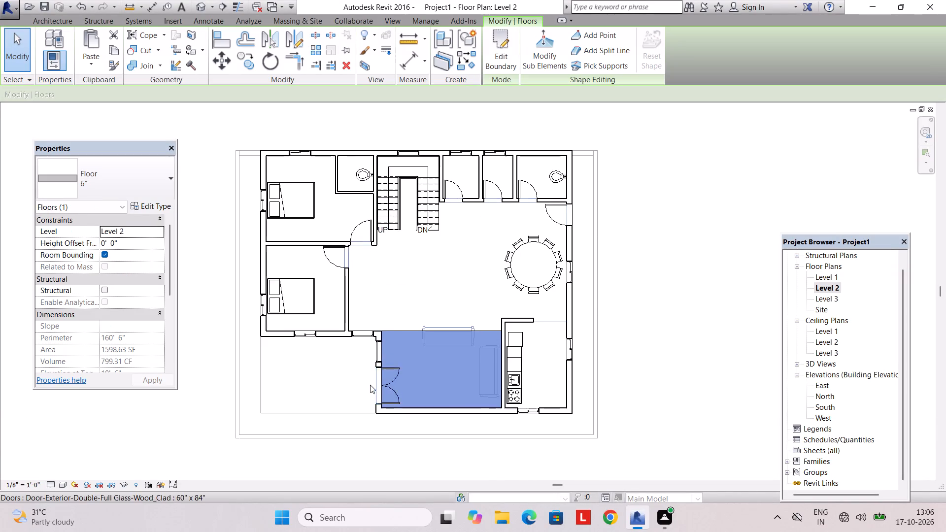
scroll(417, 339, "up", 5)
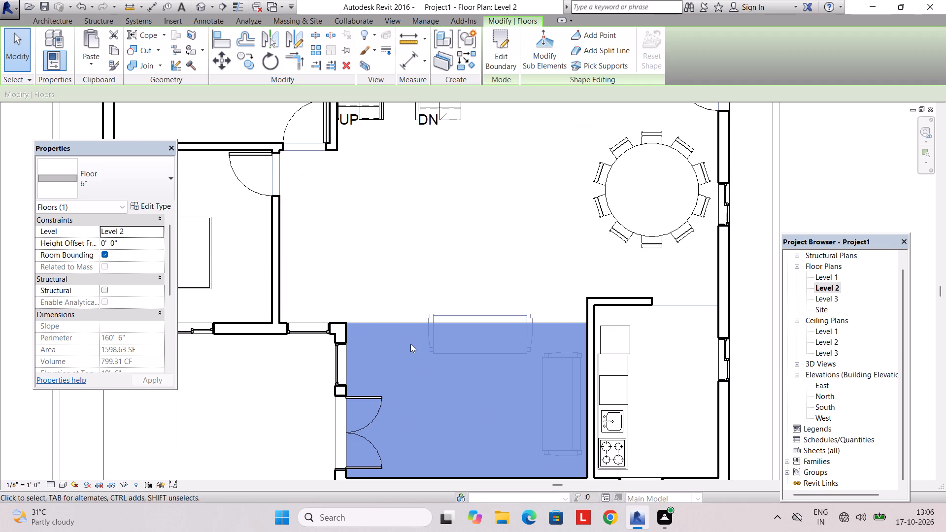
scroll(406, 350, "down", 3)
left_click(400, 330)
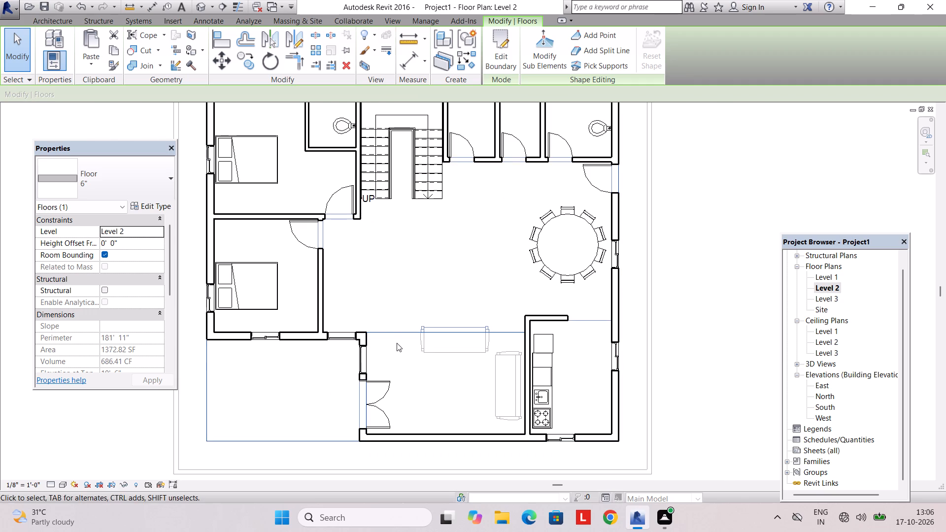
left_click(397, 334)
key("Escape")
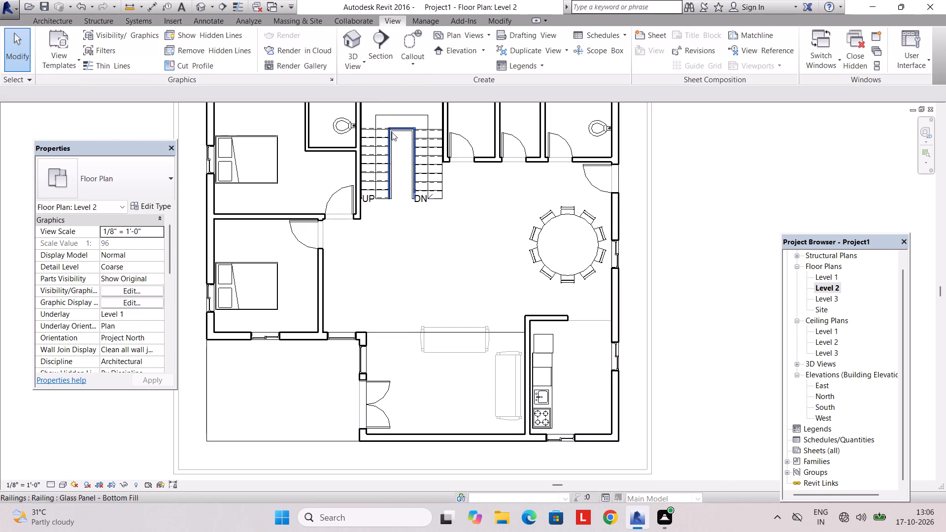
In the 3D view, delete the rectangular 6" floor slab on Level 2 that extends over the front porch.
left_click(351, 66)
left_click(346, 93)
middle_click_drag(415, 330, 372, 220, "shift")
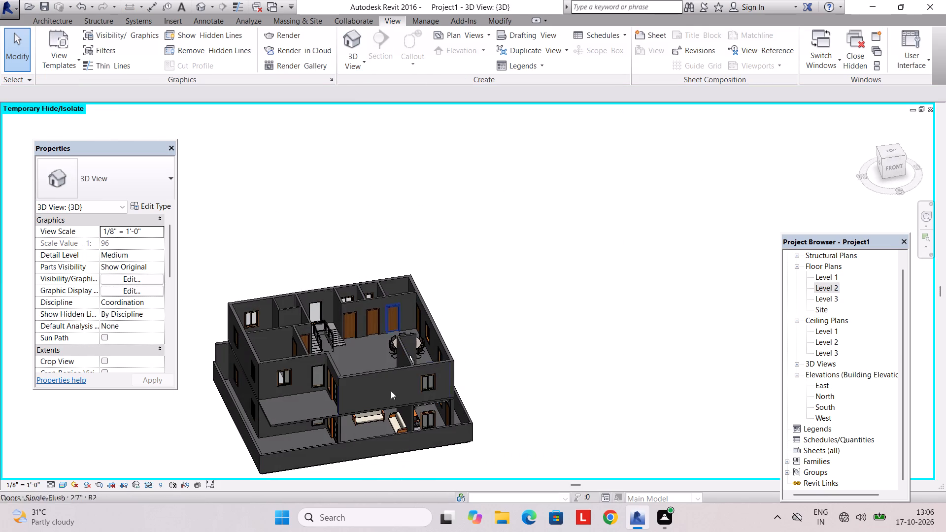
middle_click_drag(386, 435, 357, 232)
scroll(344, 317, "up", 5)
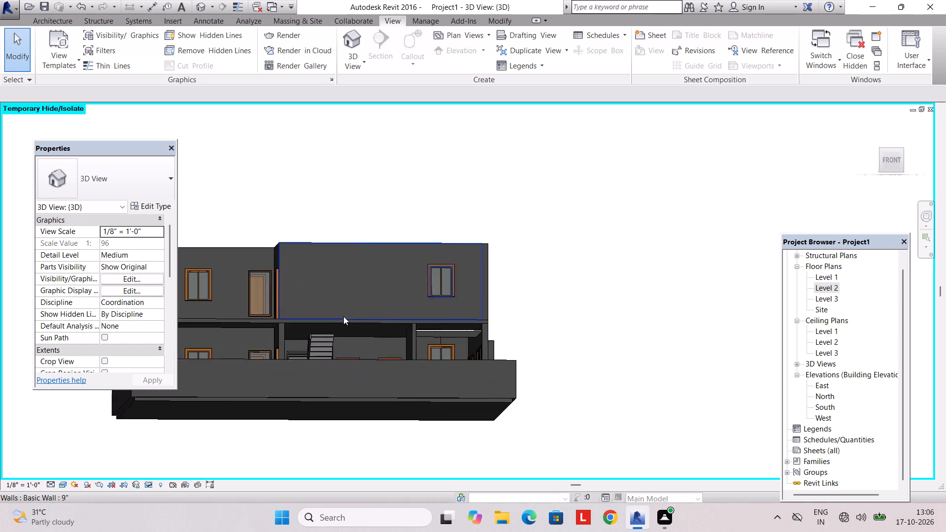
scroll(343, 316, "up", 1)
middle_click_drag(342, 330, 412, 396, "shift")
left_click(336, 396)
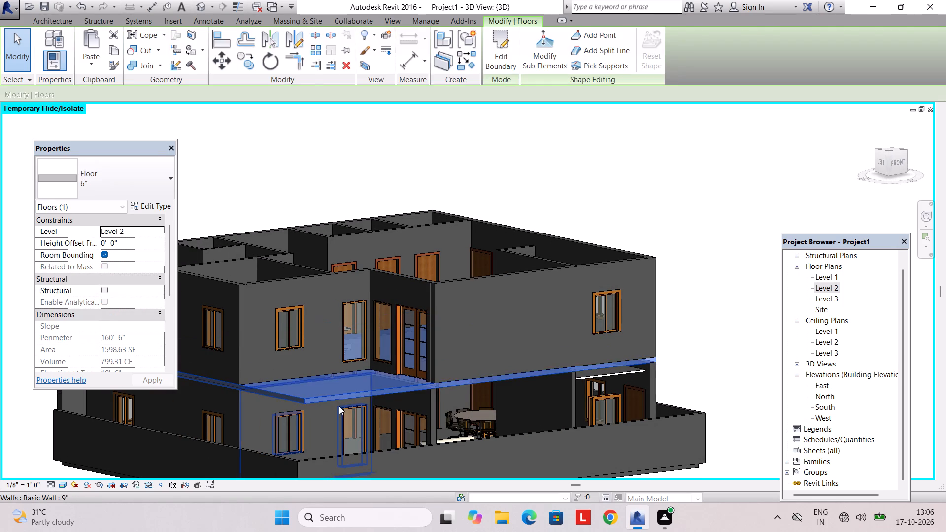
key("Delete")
Examine the Level 2 walls and rooms in 3D from below, above and the sides to check the floor.
middle_click_drag(408, 385, 348, 305)
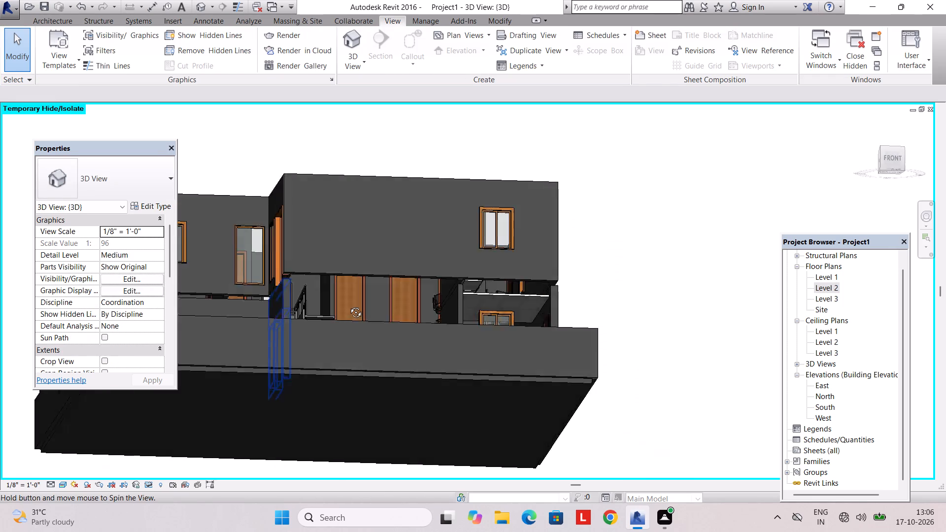
middle_click_drag(348, 305, 352, 373)
middle_click_drag(349, 350, 371, 433, "shift")
middle_click_drag(363, 348, 387, 431, "shift")
middle_click_drag(388, 410, 555, 459, "shift")
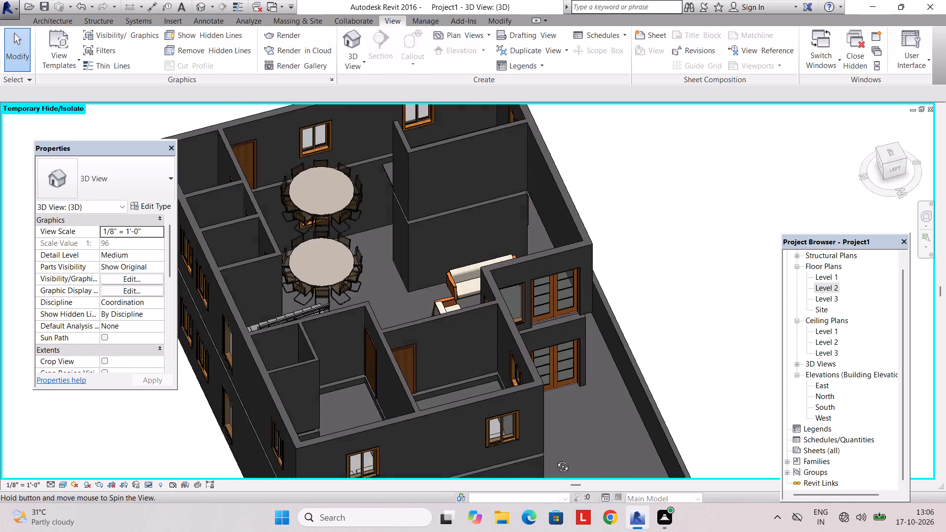
middle_click_drag(555, 459, 409, 355, "shift")
scroll(428, 439, "down", 1, "shift")
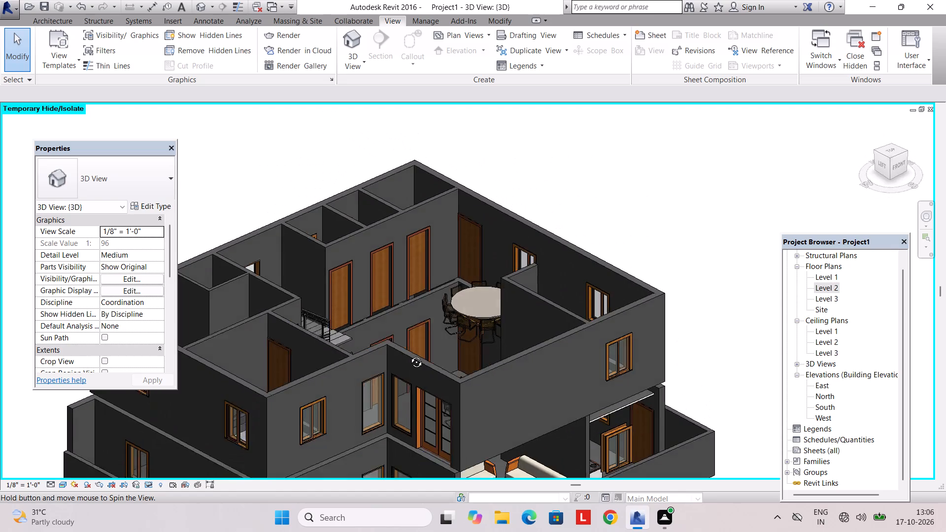
middle_click_drag(409, 355, 526, 430, "shift")
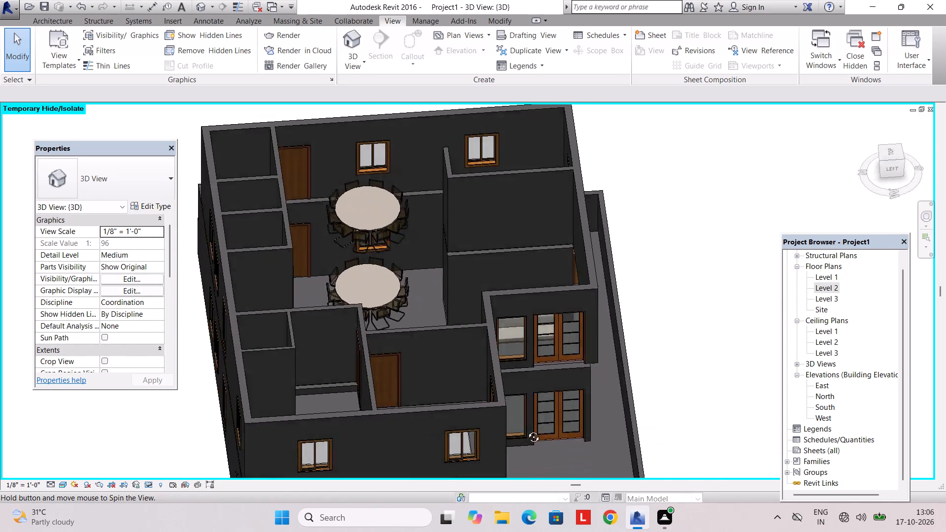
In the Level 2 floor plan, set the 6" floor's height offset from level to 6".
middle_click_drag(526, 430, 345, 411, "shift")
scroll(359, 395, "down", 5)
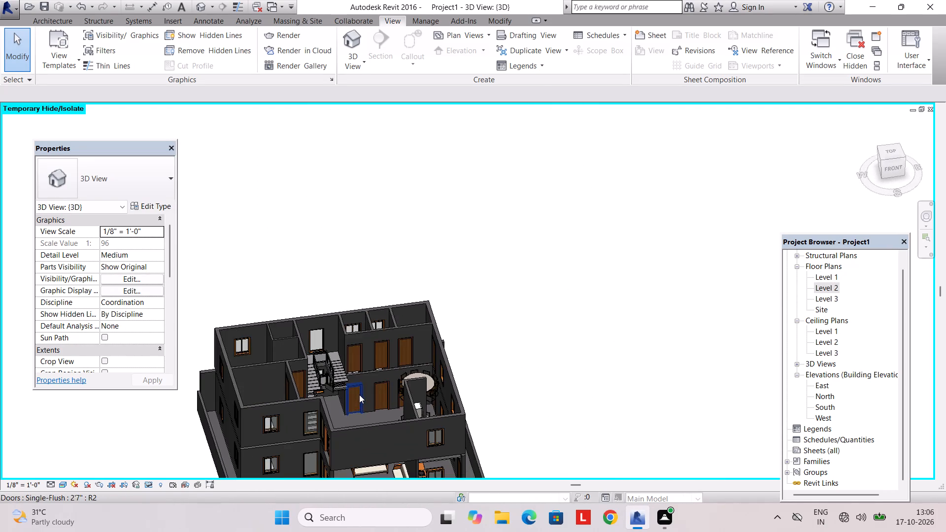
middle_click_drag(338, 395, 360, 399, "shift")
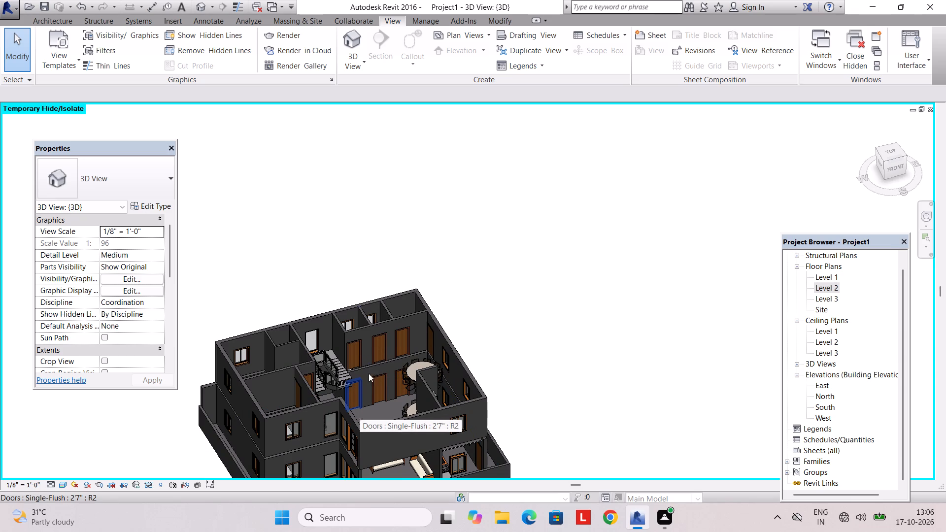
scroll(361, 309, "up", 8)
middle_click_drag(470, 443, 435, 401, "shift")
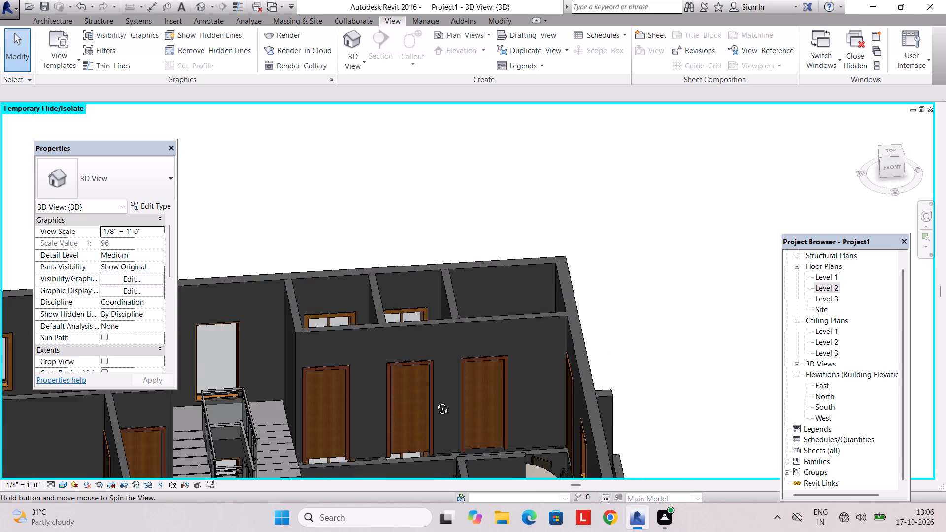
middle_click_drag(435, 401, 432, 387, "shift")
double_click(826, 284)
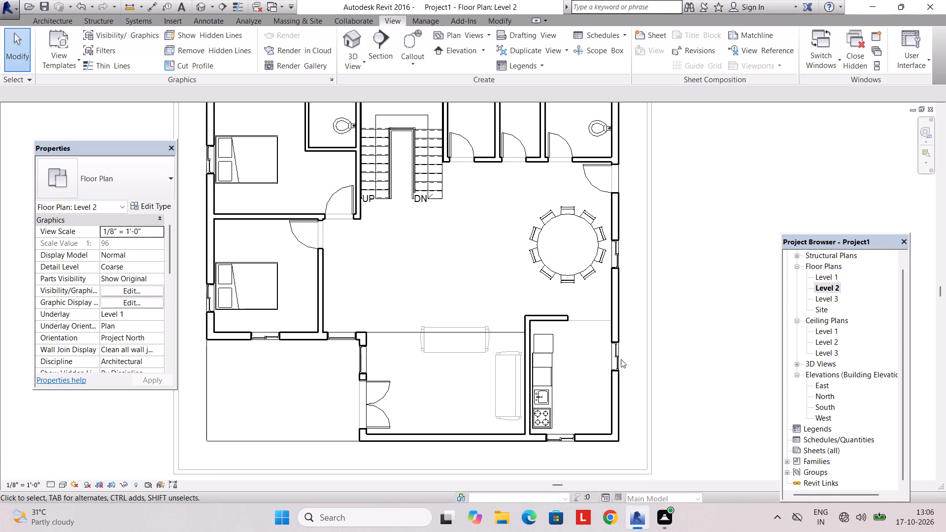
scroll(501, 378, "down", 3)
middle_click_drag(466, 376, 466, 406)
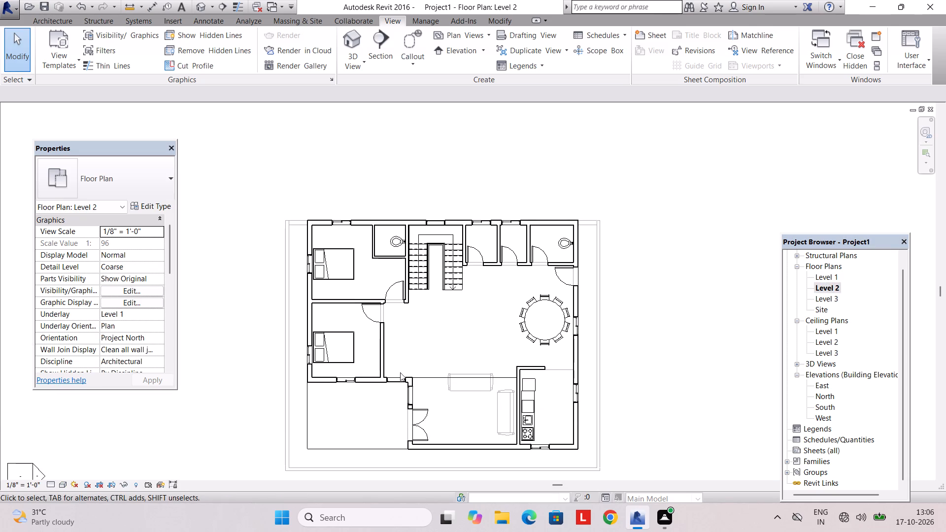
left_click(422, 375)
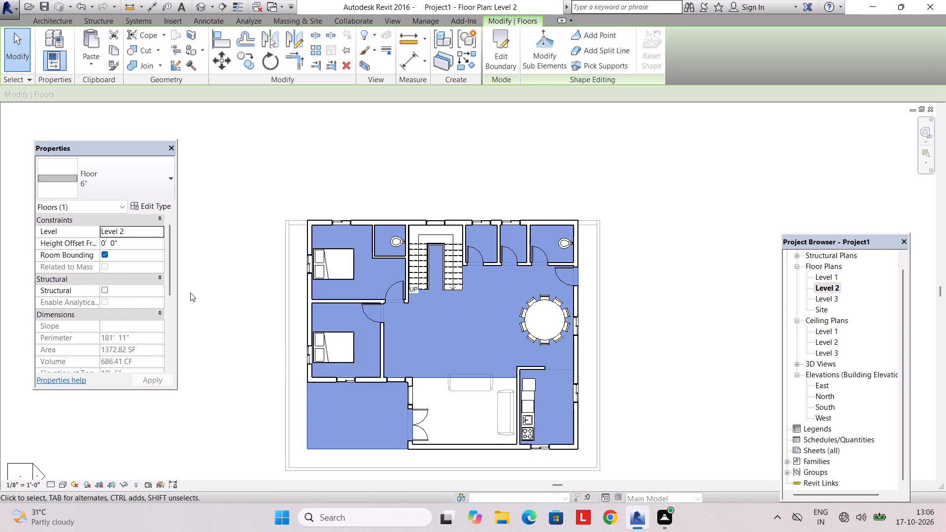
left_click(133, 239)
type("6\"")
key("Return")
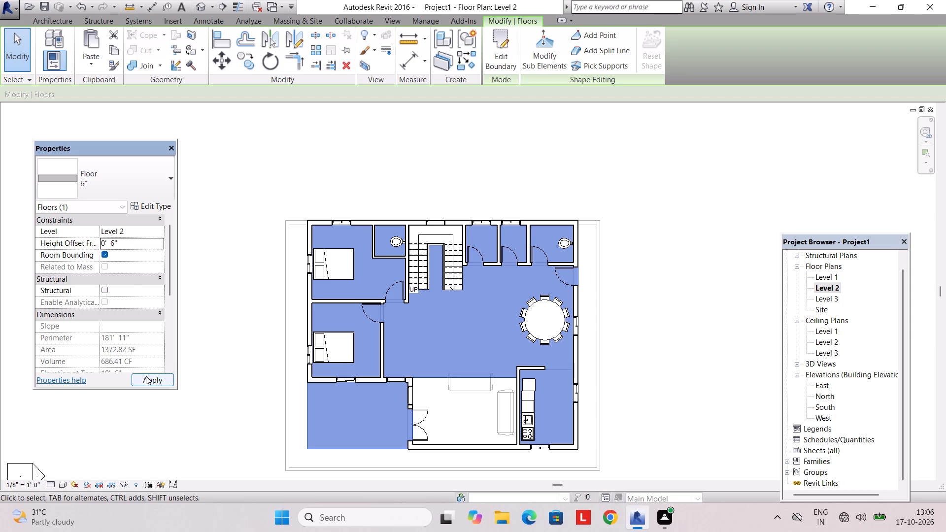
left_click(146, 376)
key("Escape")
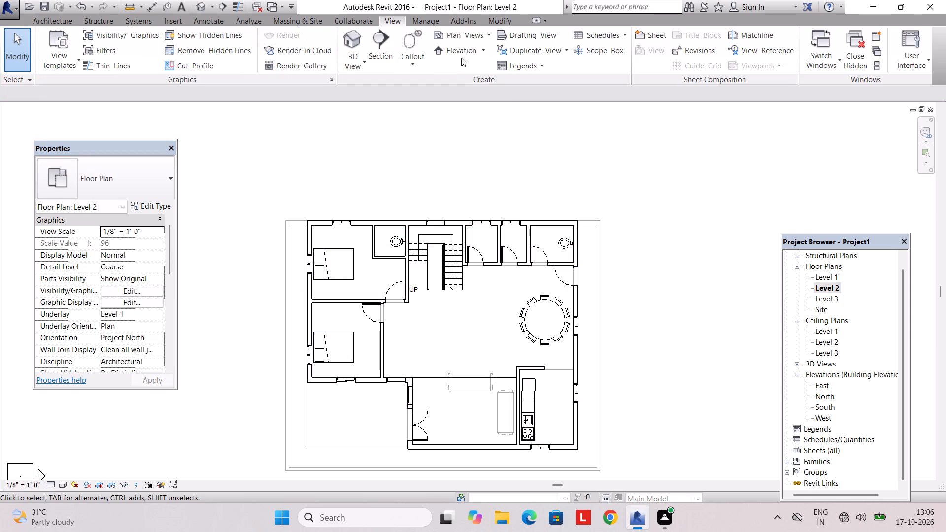
In the 3D view, set the height offset of the Level 1 ground floor slab to 6".
left_click(361, 56)
left_click(361, 82)
scroll(407, 297, "down", 3)
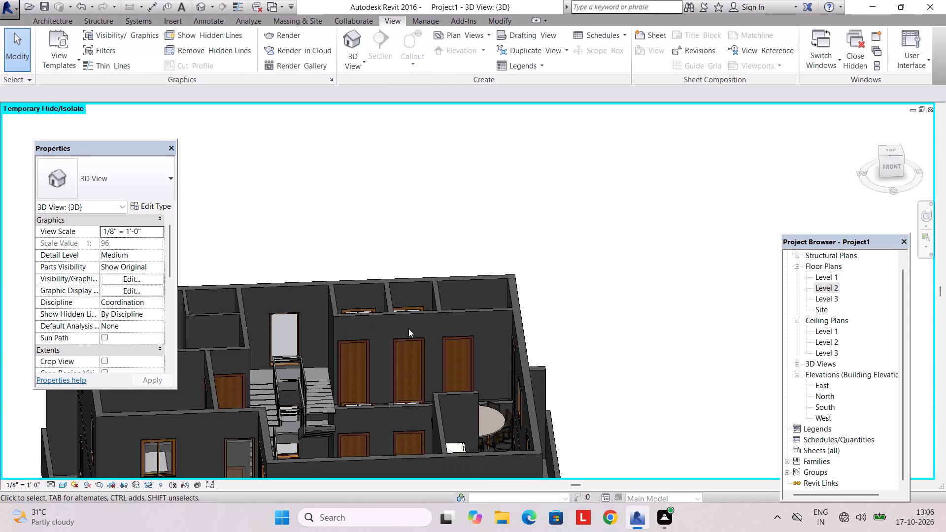
scroll(408, 329, "down", 2)
middle_click_drag(408, 329, 486, 350)
middle_click_drag(469, 338, 406, 218)
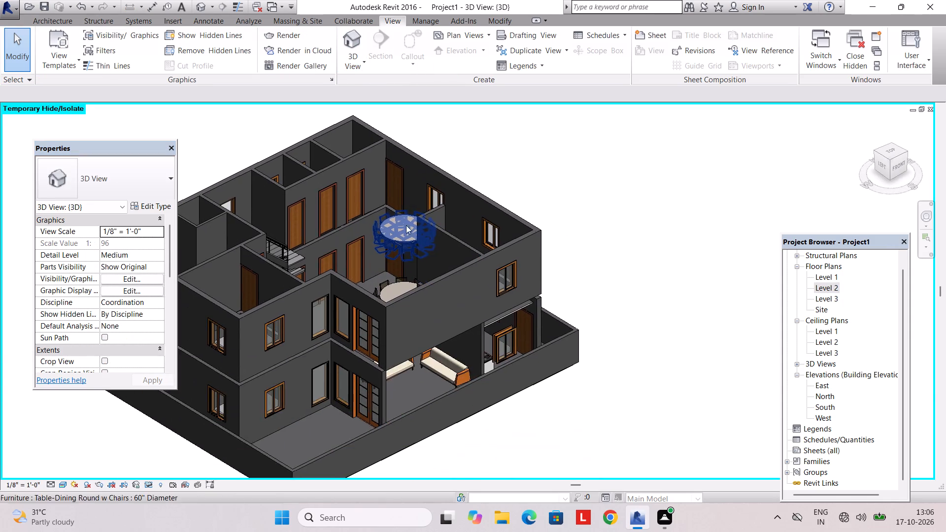
middle_click_drag(407, 278, 500, 178, "shift")
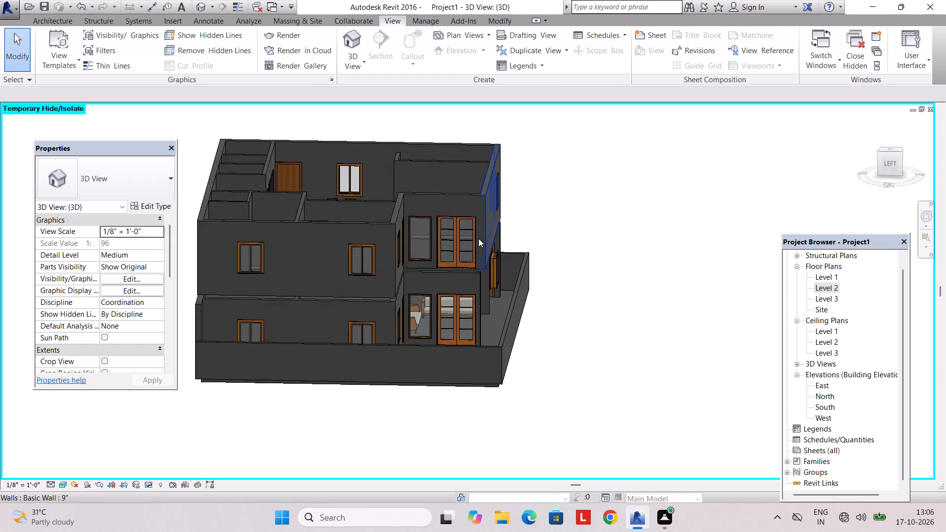
middle_click_drag(476, 243, 522, 199, "shift")
middle_click_drag(479, 323, 556, 237, "shift")
scroll(426, 376, "up", 2)
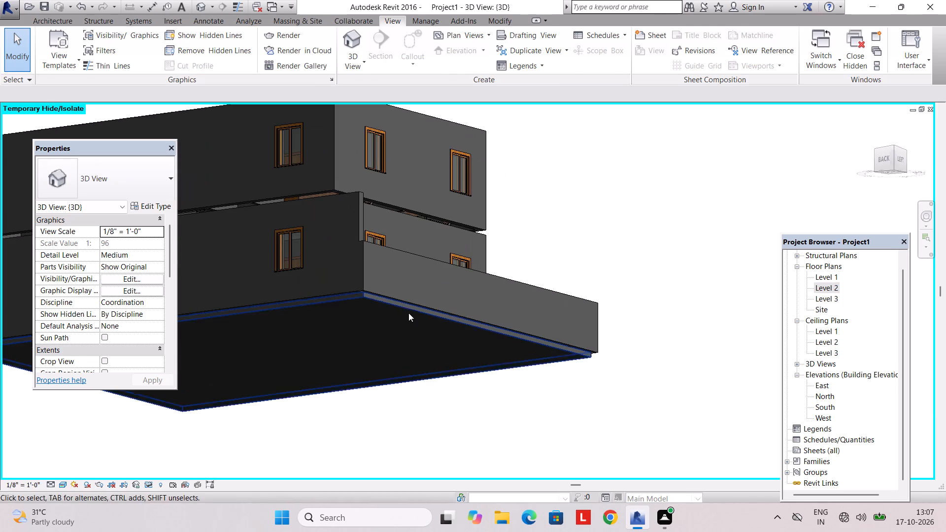
left_click(408, 311)
left_click(121, 239)
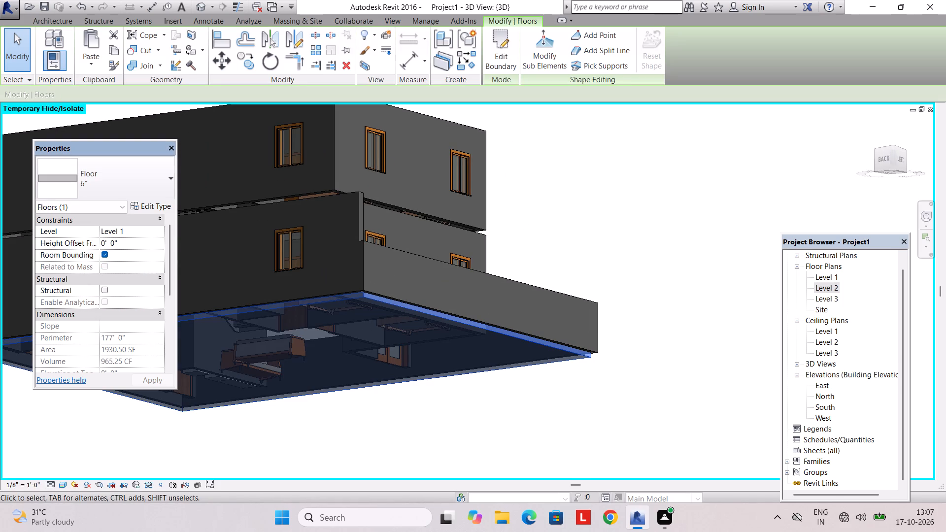
left_click_drag(121, 239, 67, 237)
type("6\"")
key("Return")
key("Return")
key("Escape")
key("Escape")
In the Level 2 floor plan, delete the 6" floor that covers the bedrooms, dining area and porch.
scroll(425, 369, "up", 3)
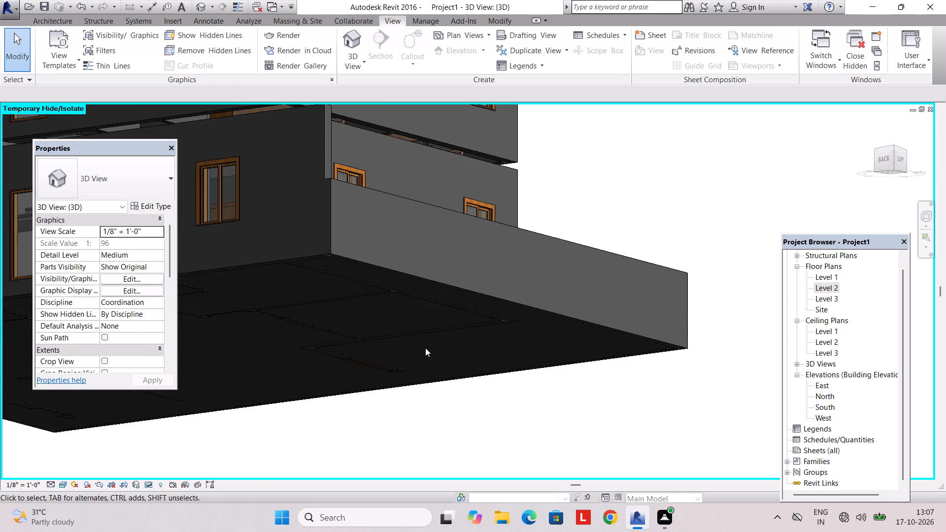
middle_click_drag(411, 345, 487, 240, "shift")
scroll(441, 298, "up", 3)
middle_click_drag(443, 305, 378, 426, "shift")
scroll(433, 319, "down", 4)
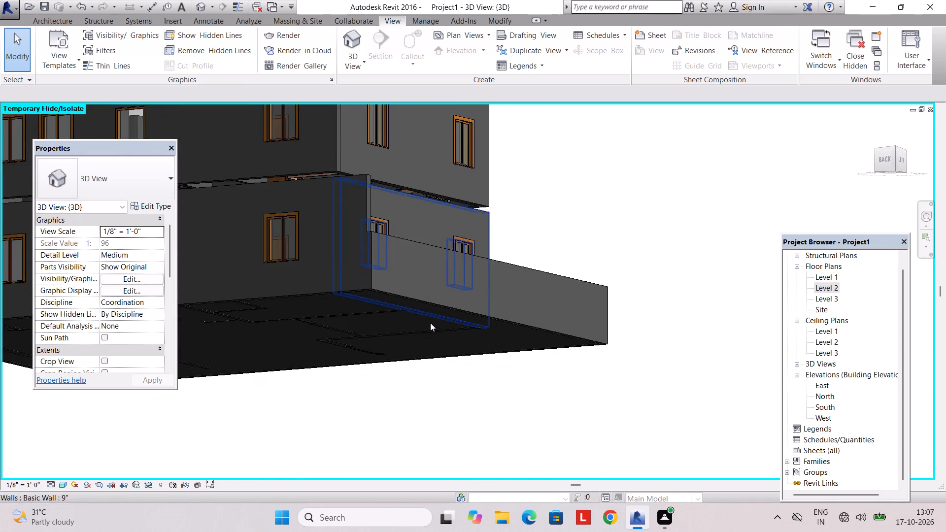
scroll(430, 323, "down", 5)
middle_click_drag(447, 305, 304, 455, "shift")
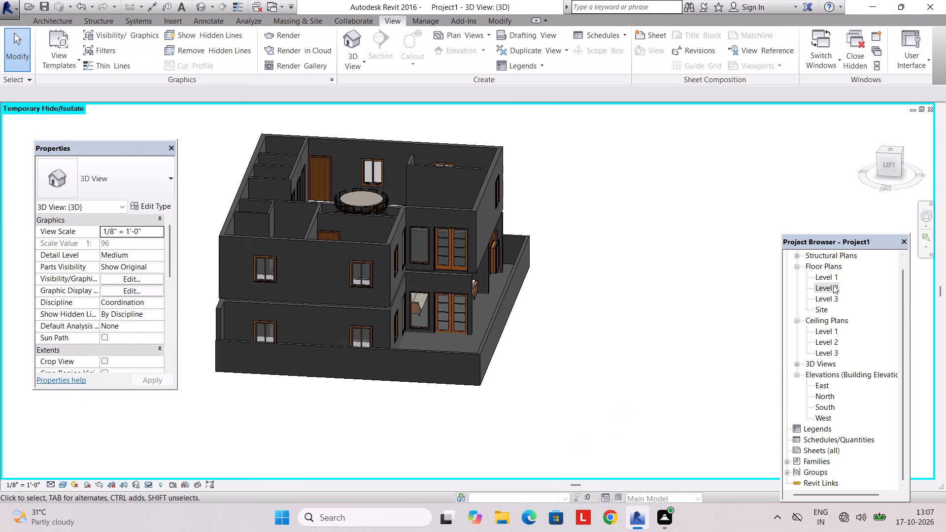
double_click(830, 285)
left_click(441, 380)
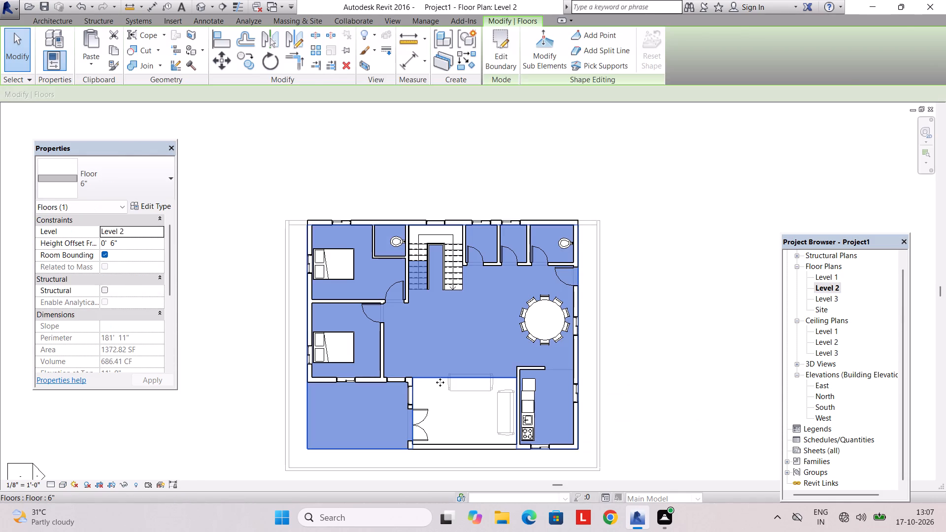
key("Delete")
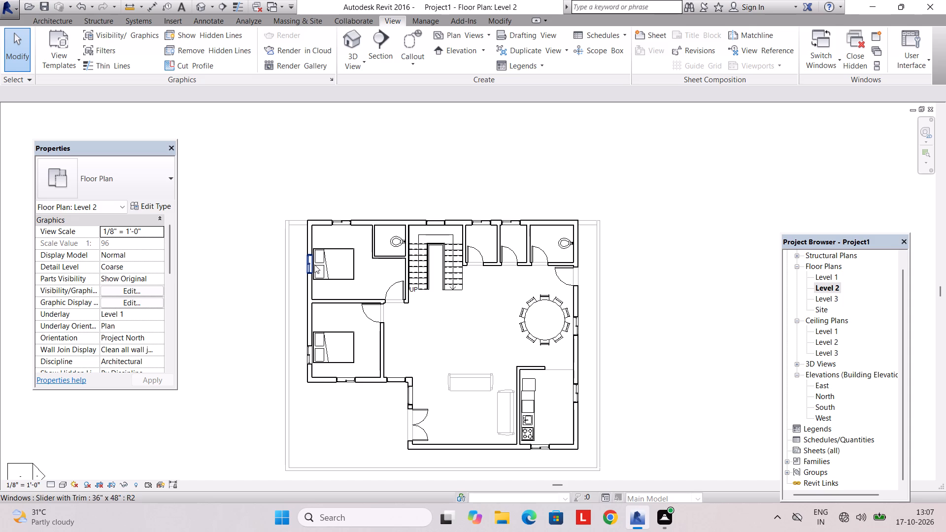
Start a new 6" architectural floor sketch on Level 2.
left_click(52, 21)
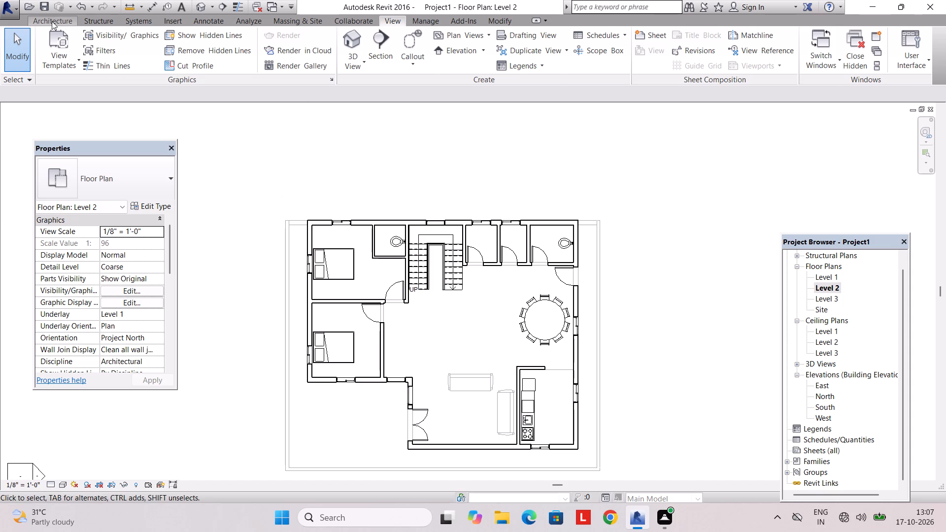
left_click(283, 44)
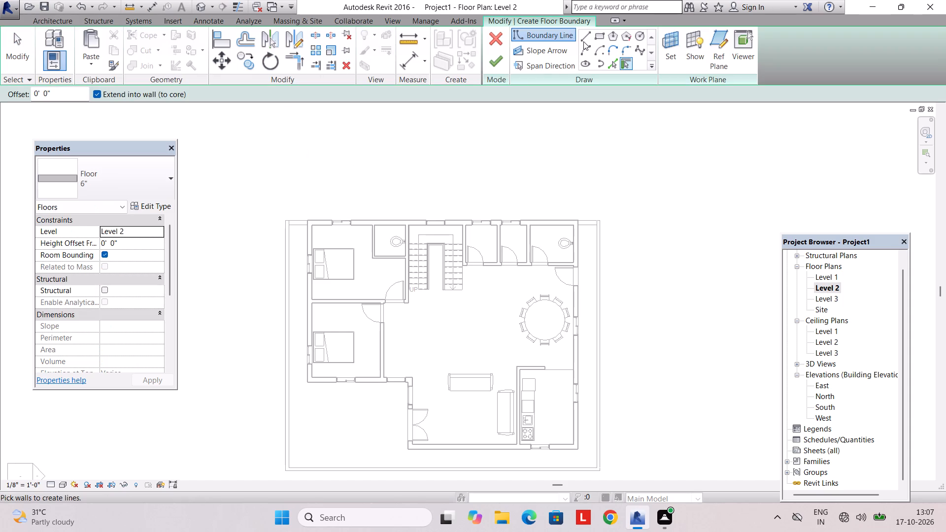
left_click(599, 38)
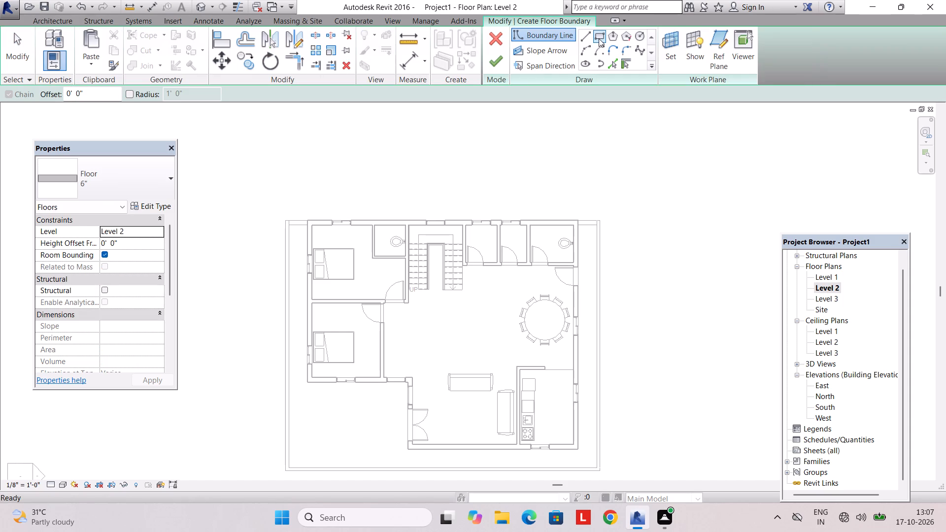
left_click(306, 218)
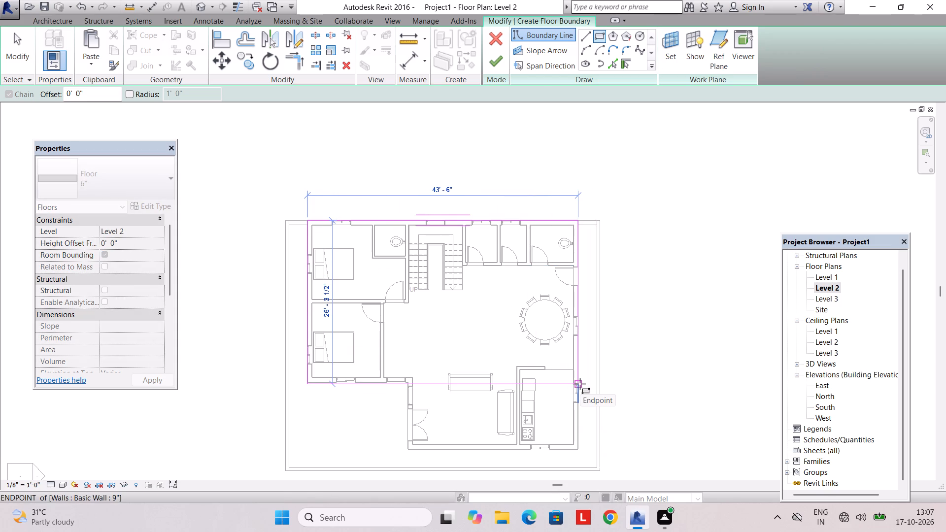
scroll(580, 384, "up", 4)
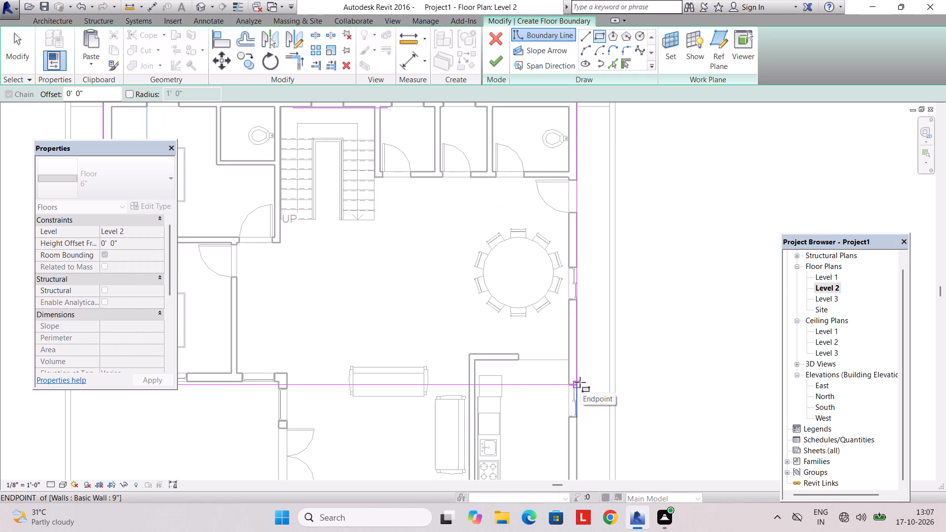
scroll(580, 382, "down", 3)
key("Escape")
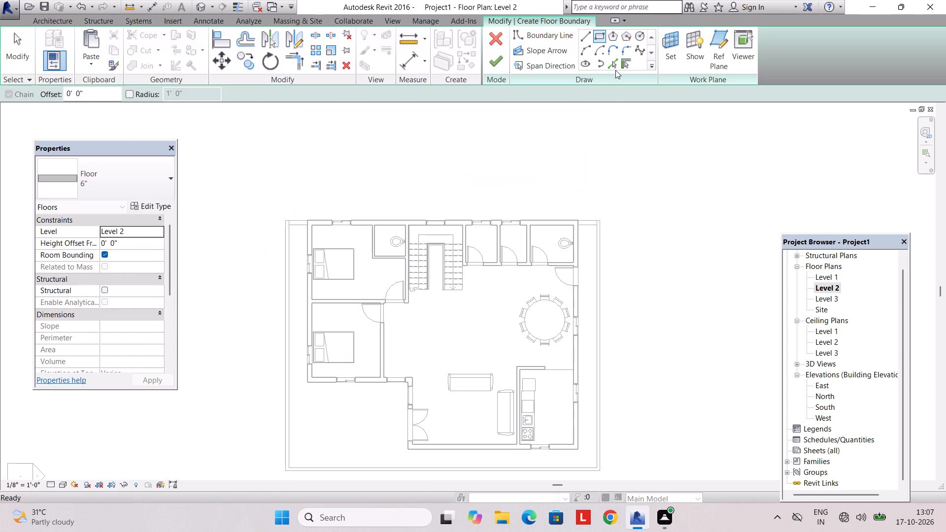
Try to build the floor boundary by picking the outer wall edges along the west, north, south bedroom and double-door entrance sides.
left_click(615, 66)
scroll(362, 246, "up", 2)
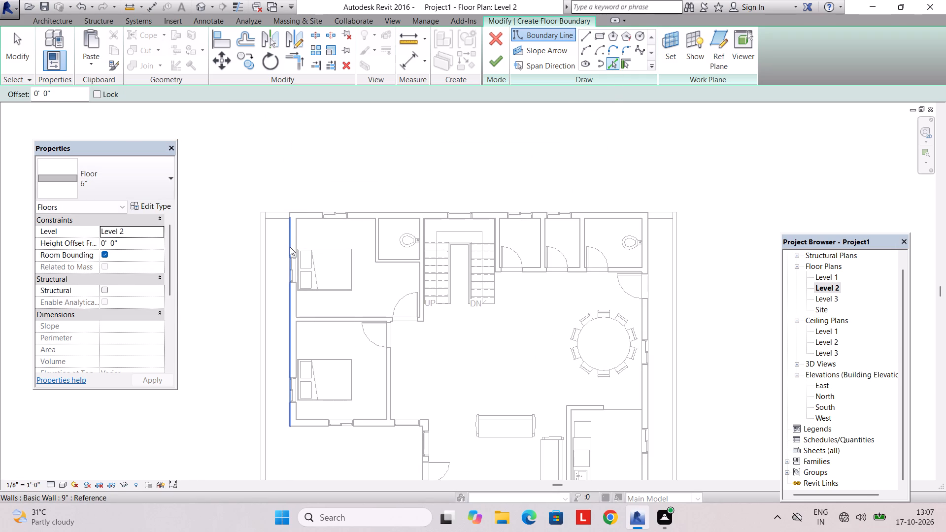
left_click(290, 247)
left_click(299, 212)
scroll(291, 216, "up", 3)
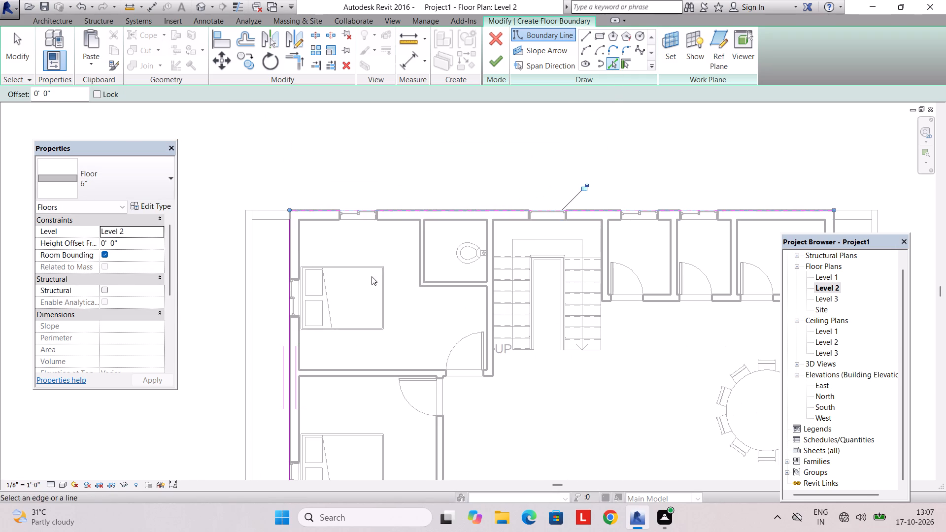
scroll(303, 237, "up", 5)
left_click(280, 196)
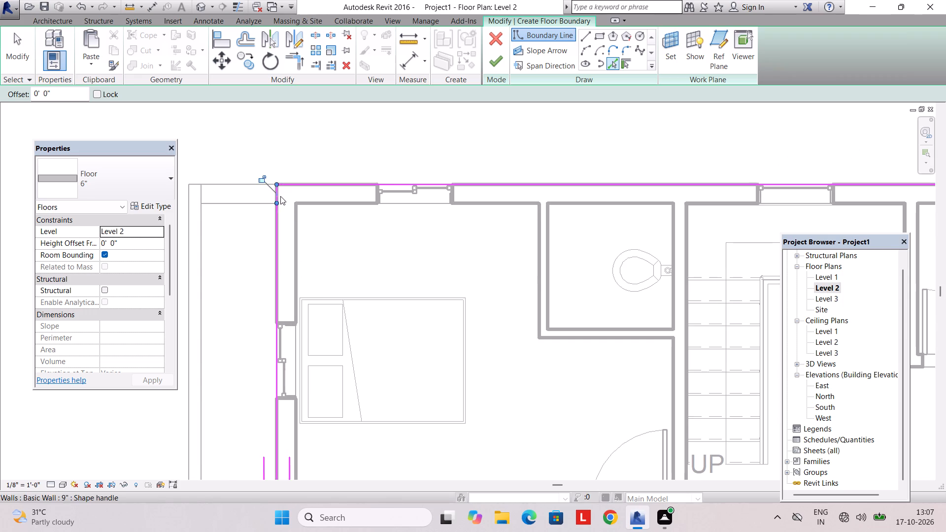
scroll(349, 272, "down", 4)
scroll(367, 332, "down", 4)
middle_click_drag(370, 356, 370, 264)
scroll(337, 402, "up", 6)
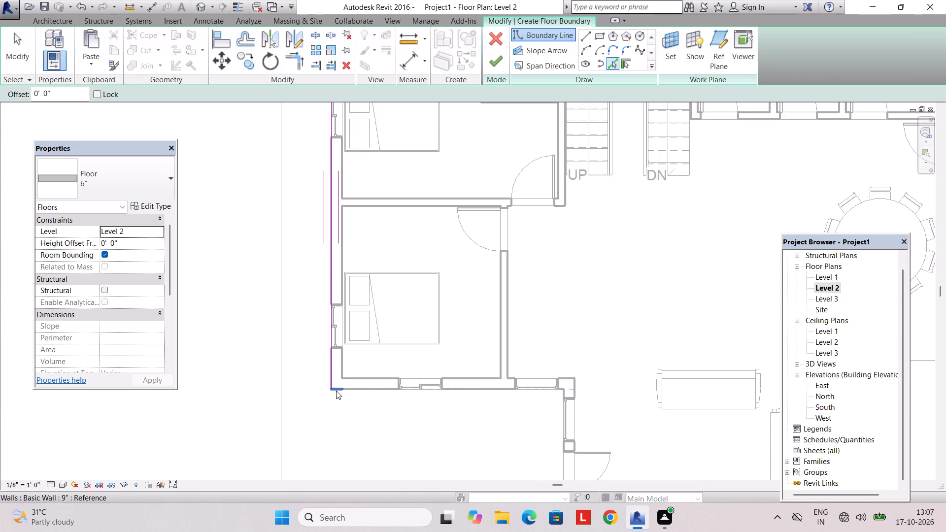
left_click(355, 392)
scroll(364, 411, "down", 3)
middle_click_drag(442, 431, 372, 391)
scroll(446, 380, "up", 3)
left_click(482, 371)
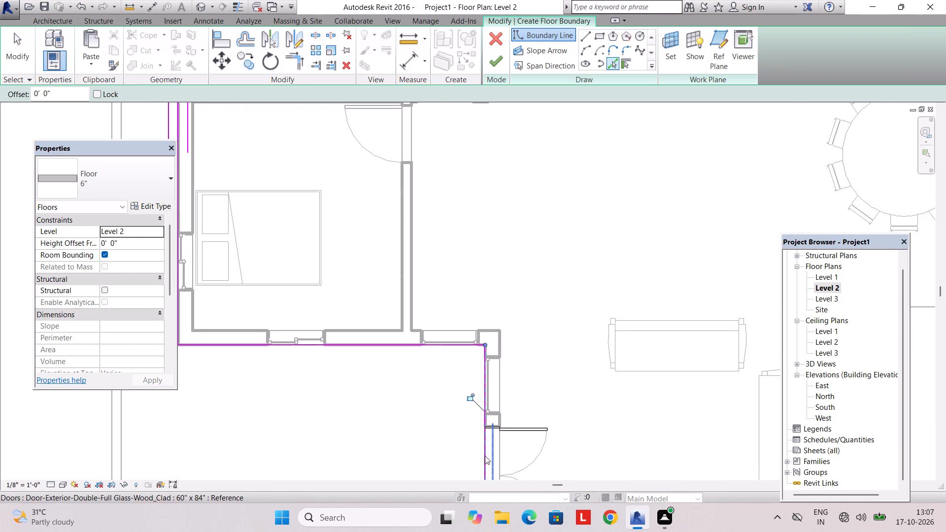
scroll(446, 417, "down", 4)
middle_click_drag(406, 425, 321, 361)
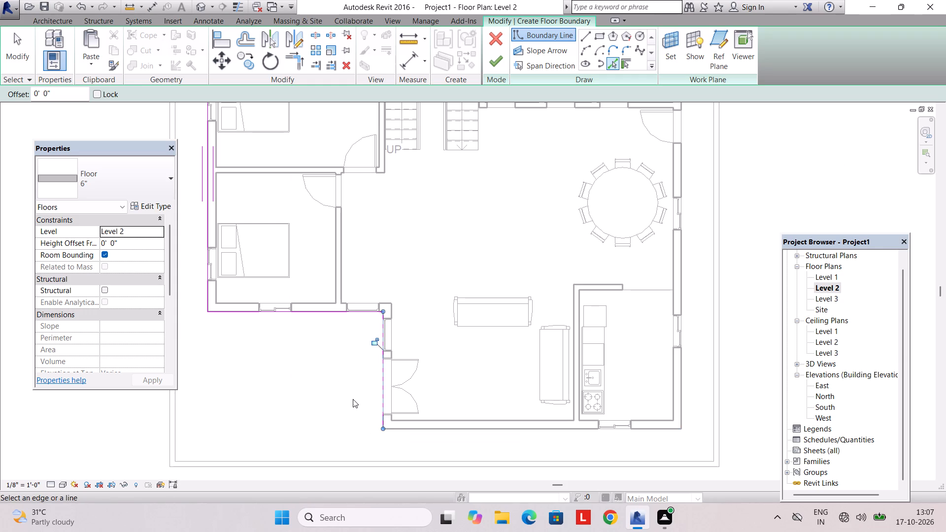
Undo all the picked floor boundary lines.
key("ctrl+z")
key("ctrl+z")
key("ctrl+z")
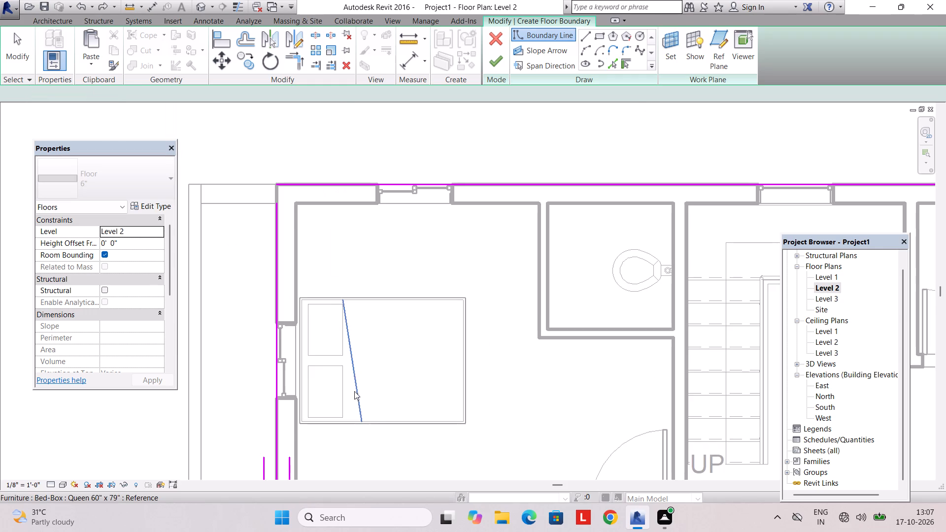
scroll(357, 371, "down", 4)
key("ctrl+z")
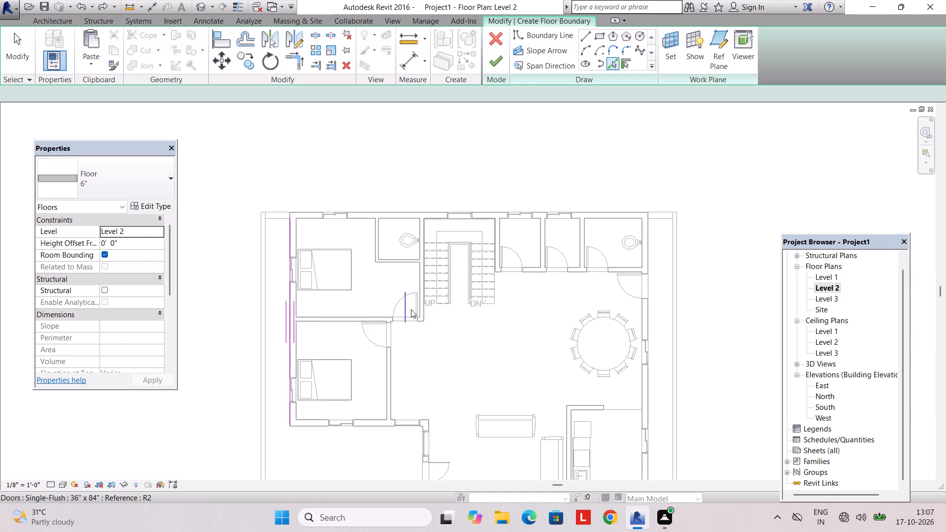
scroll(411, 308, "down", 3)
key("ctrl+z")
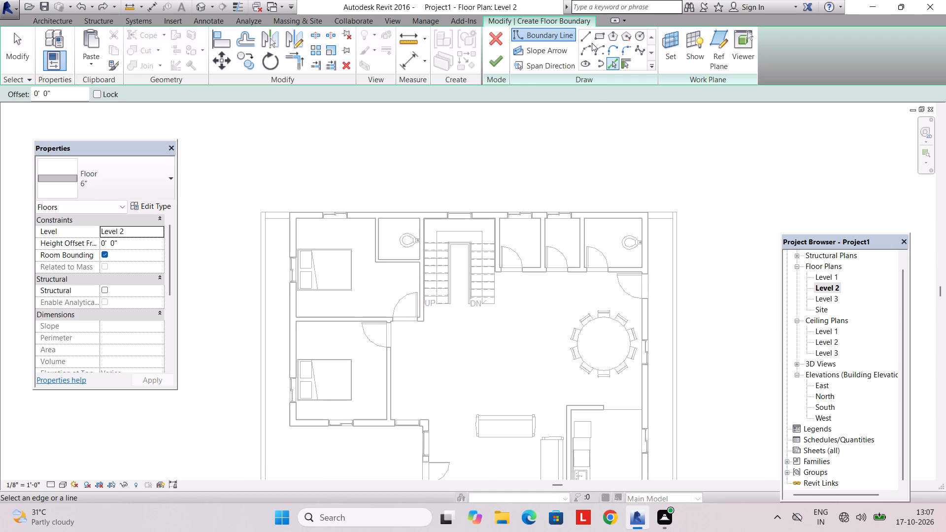
Draw floor boundary lines along the outer faces of the north, east and south exterior walls.
left_click(590, 40)
scroll(319, 214, "up", 1)
left_click(288, 207)
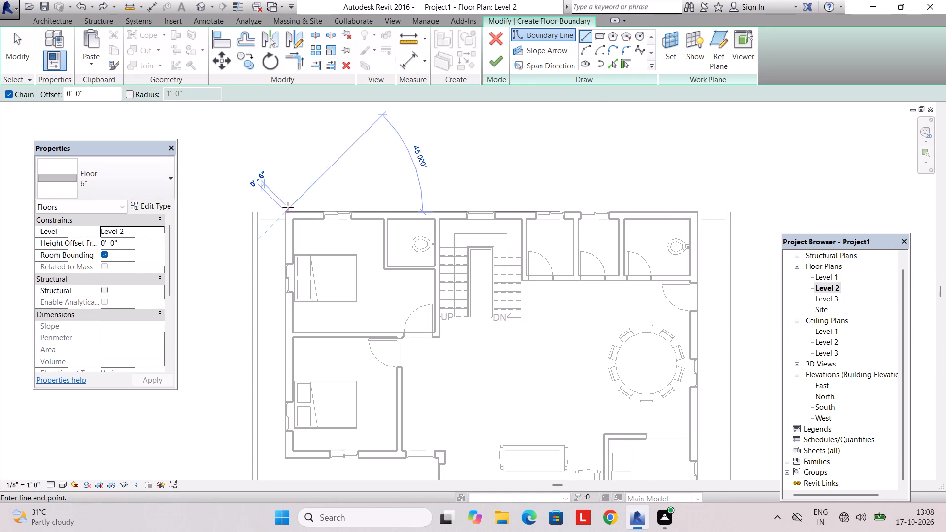
left_click(696, 218)
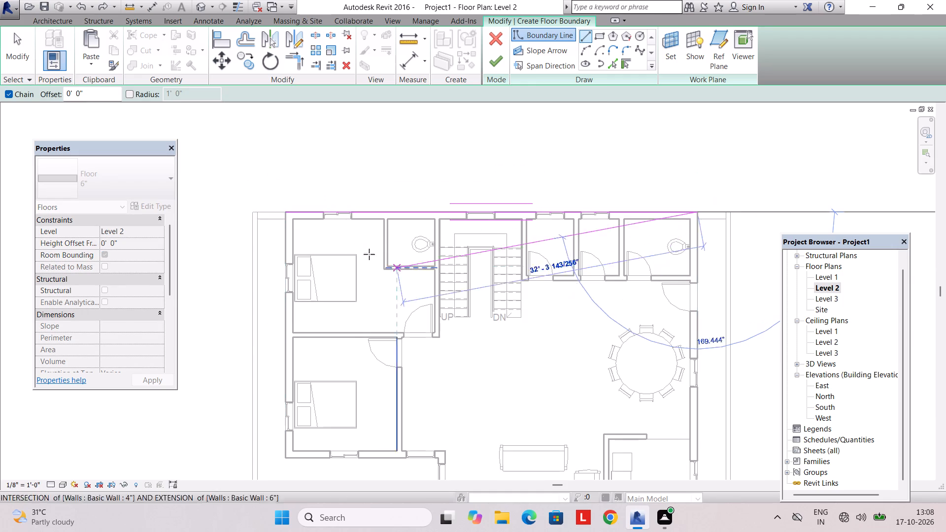
middle_click_drag(643, 423, 571, 175)
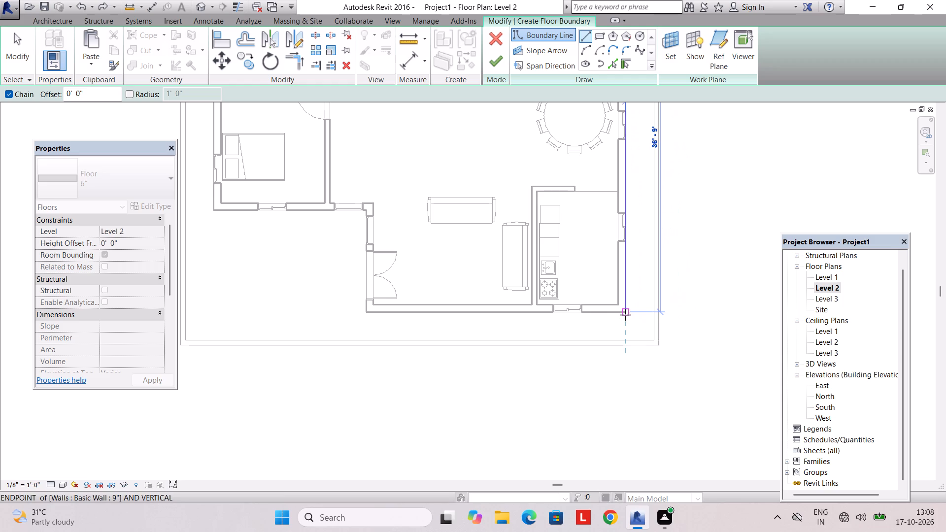
left_click(625, 315)
left_click(367, 315)
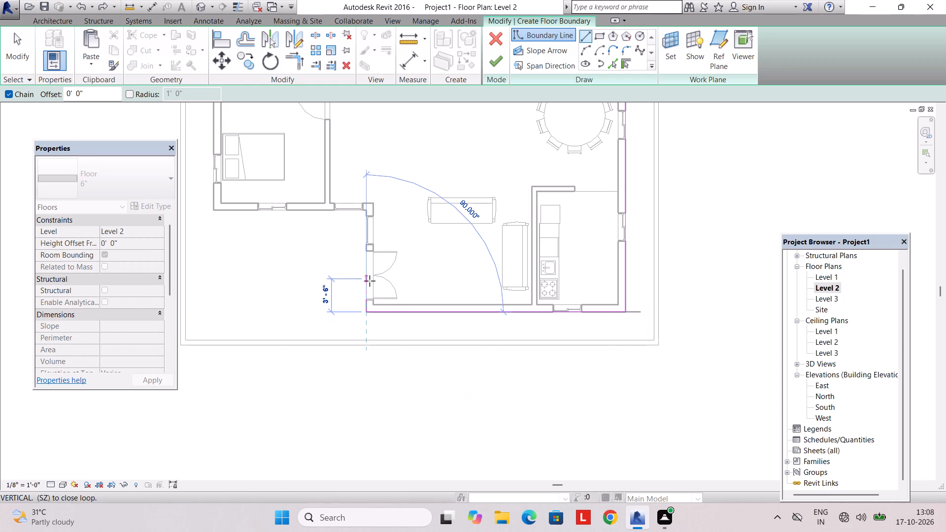
Close the boundary around a 16' 1 1/2" by 6' 10 1/2" porch at the double door and up the west wall, and finish the floor.
middle_click_drag(274, 306, 332, 306)
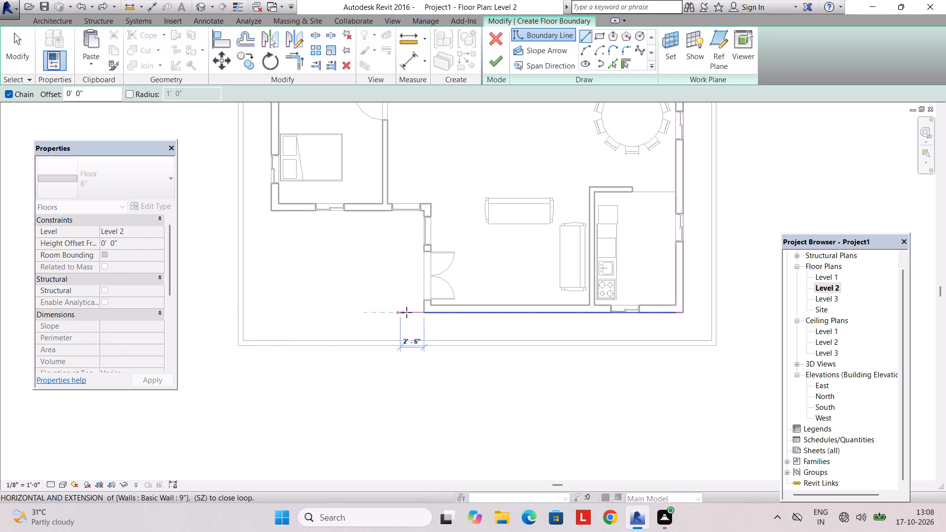
left_click(421, 279)
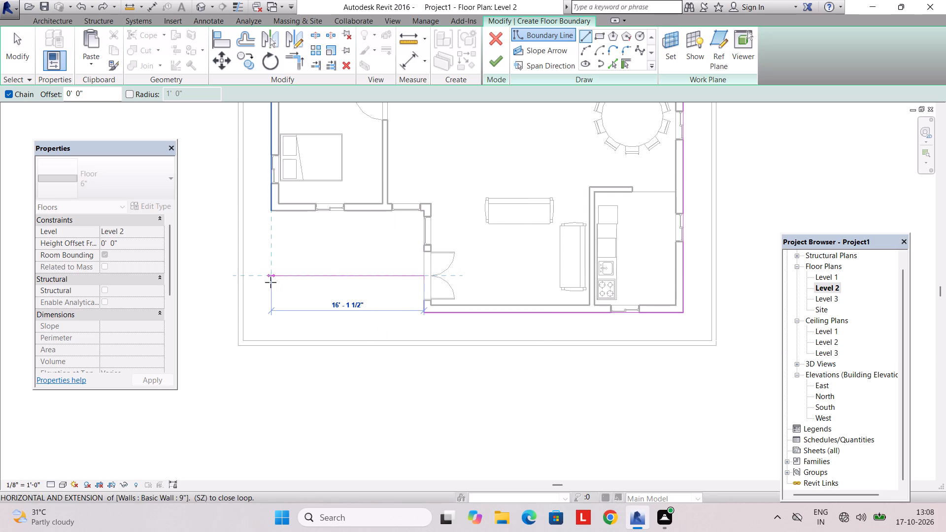
left_click(270, 282)
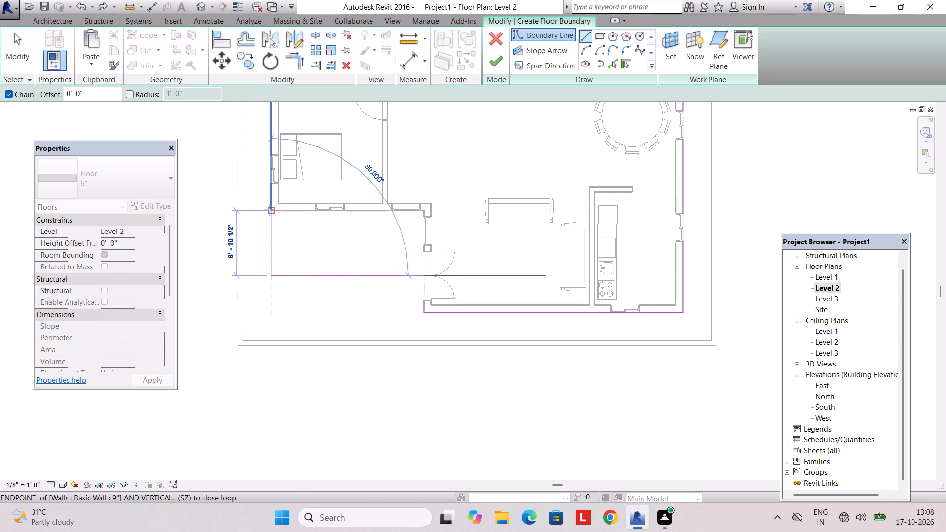
left_click(270, 209)
middle_click_drag(270, 214, 273, 338)
middle_click_drag(276, 205, 273, 341)
left_click(275, 228)
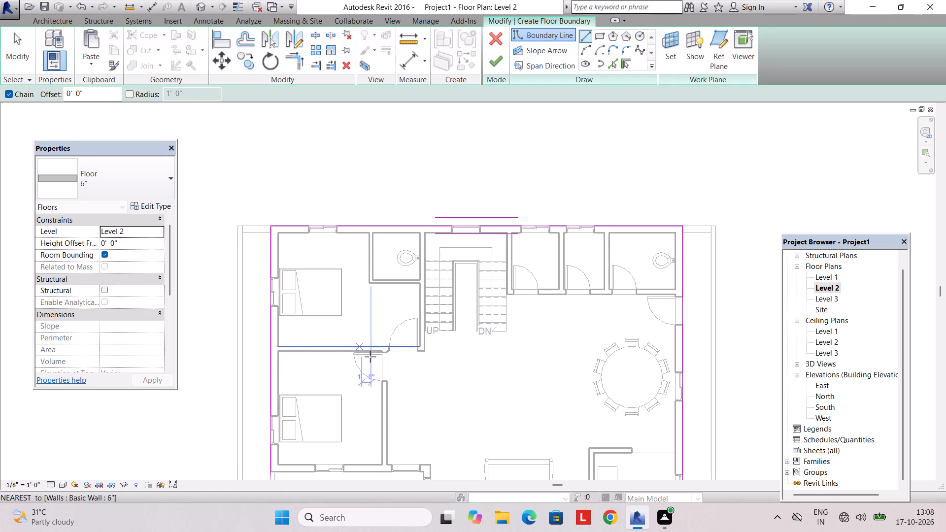
left_click(499, 70)
key("Escape")
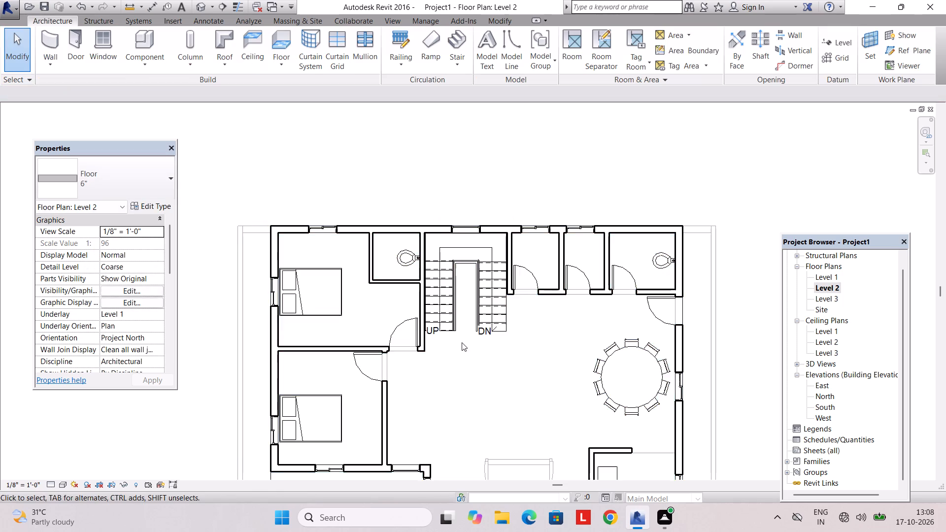
Copy the Fixed 36" x 72" window beside the double entrance door to the clipboard and delete the original.
middle_click_drag(462, 342, 446, 227)
scroll(451, 339, "down", 3)
middle_click_drag(447, 350, 443, 314)
scroll(433, 340, "up", 3)
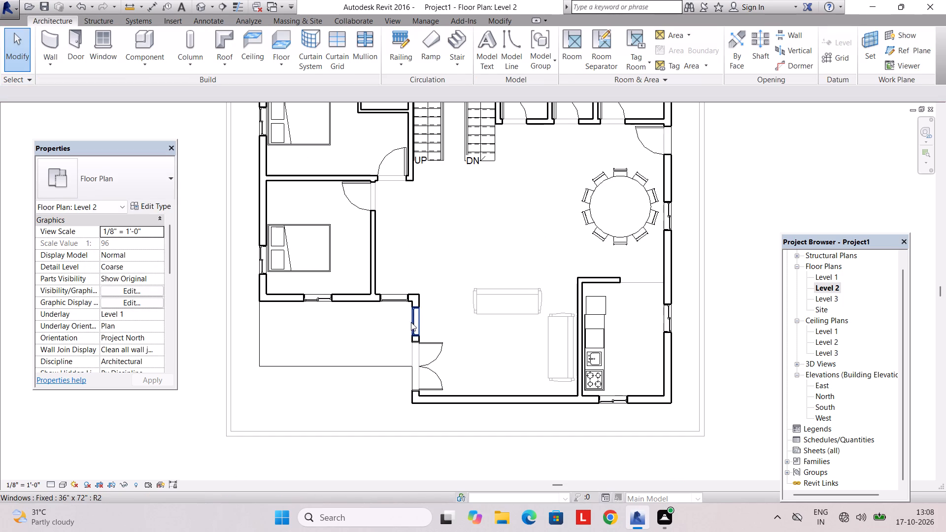
left_click(412, 318)
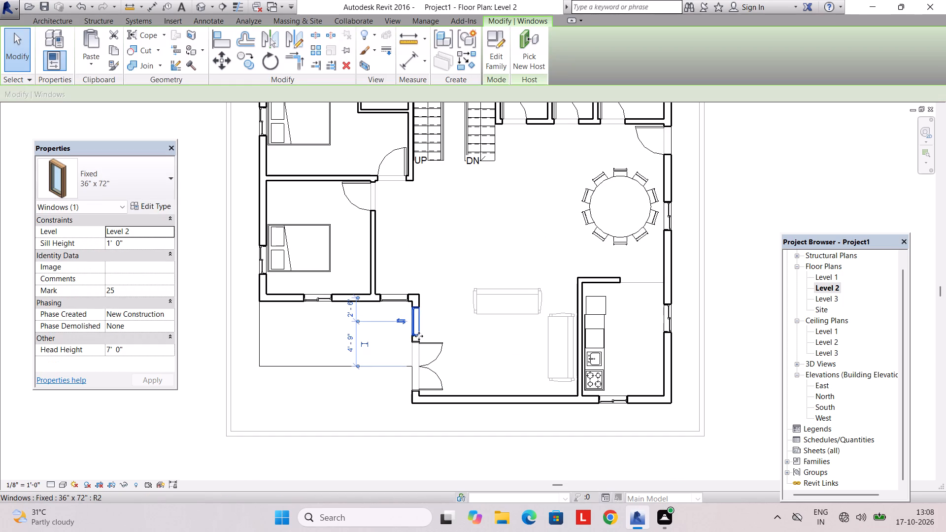
key("ctrl+c")
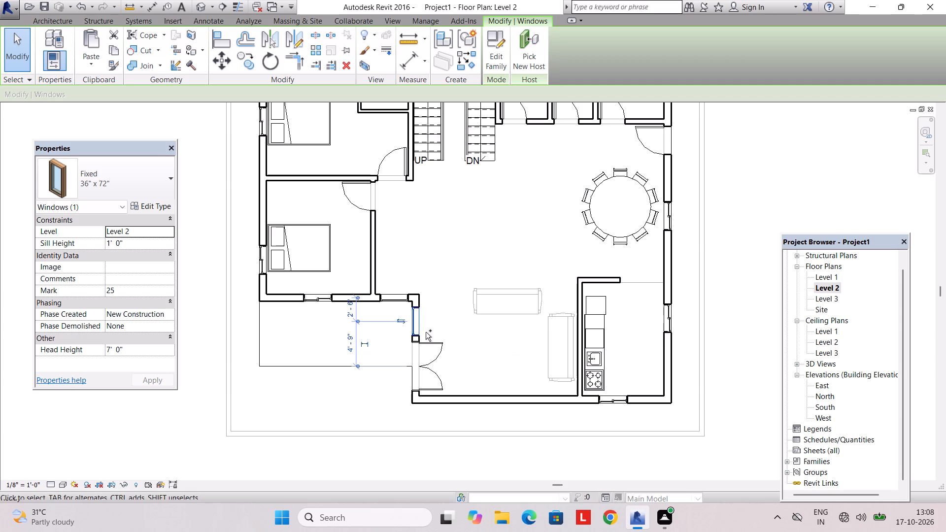
key("Escape")
left_click(424, 332)
key("Delete")
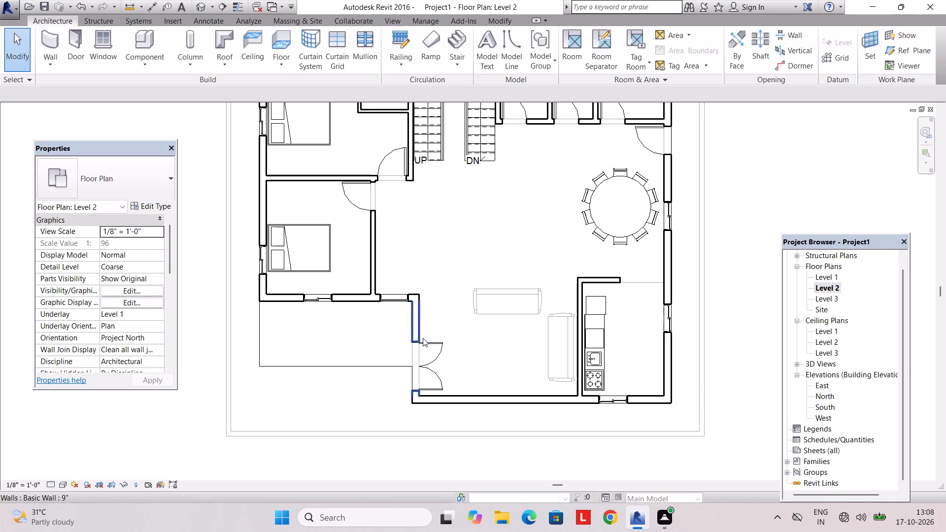
Move the double entrance door north along its wall until its centre is 3' 6" from the wall's north end.
left_click(422, 349)
key("Up")
key("Up")
key("Up")
key("Up")
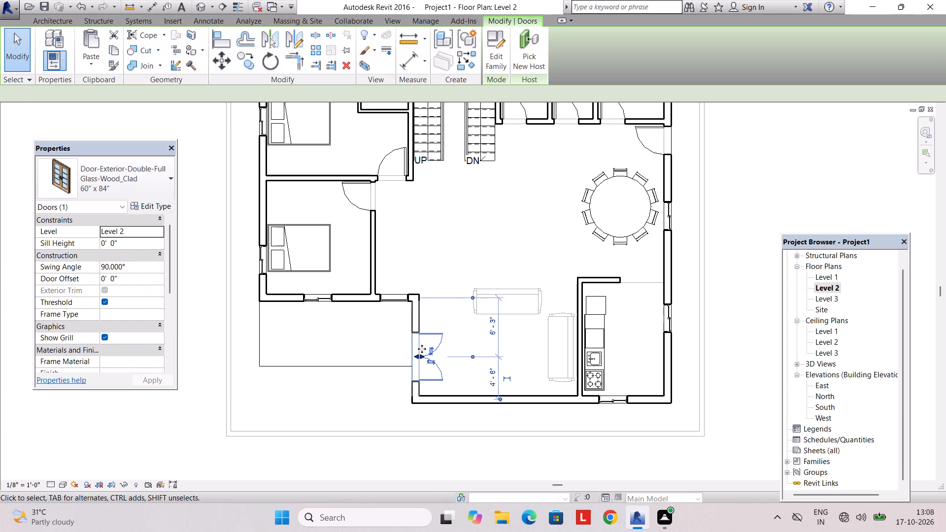
key("Up")
key("Up")
key("Up")
key("Up")
key("Up")
key("Up")
key("Up")
key("Up")
key("Up")
key("Up")
key("Up")
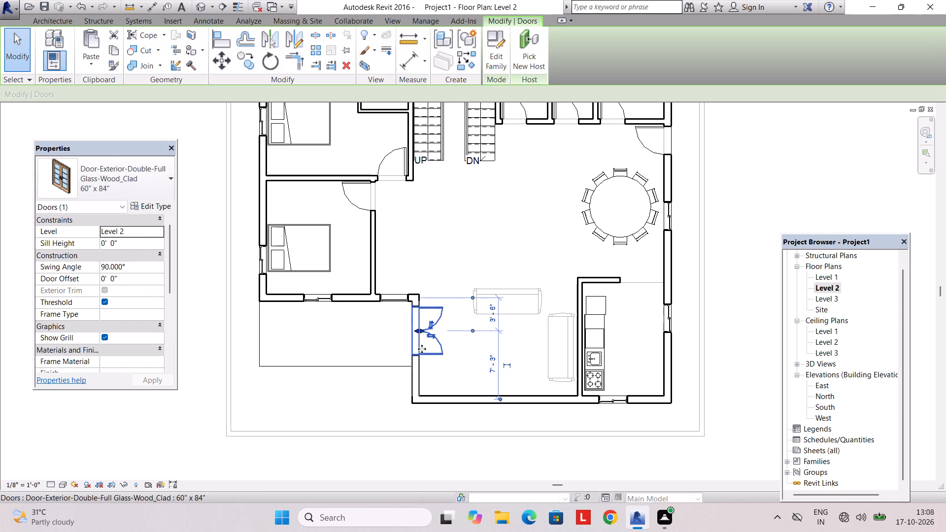
key("Up")
key("Down")
key("Escape")
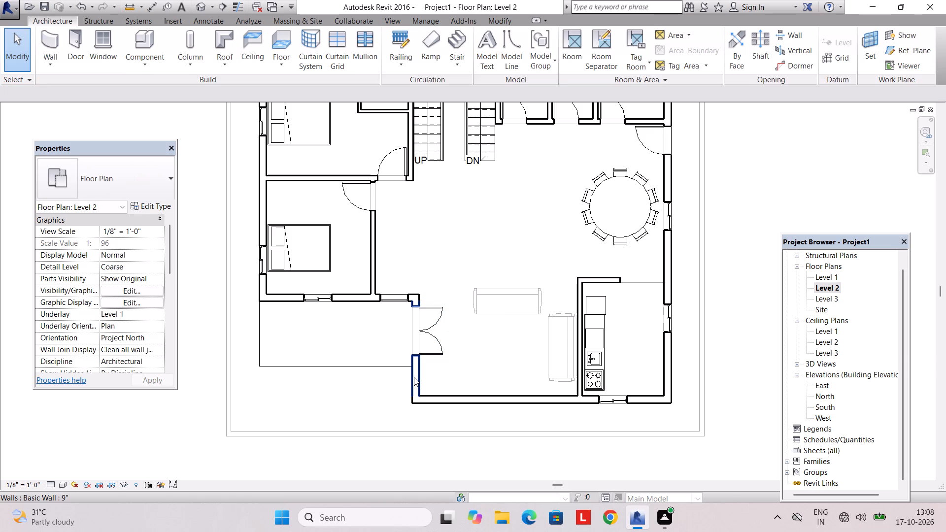
Paste the copied window into the entrance wall south of the double door, 4' 9" from the door's centre.
key("ctrl+v")
scroll(414, 377, "up", 4)
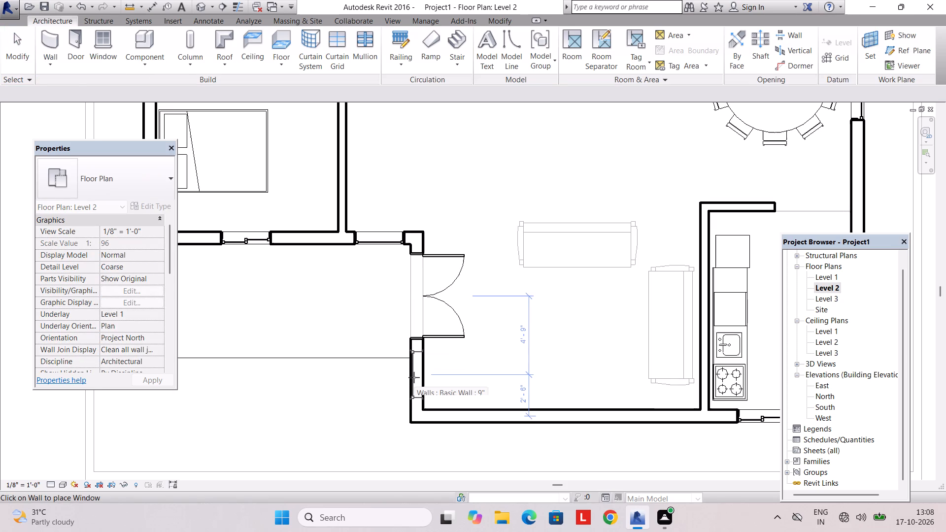
left_click(414, 377)
scroll(376, 367, "down", 2)
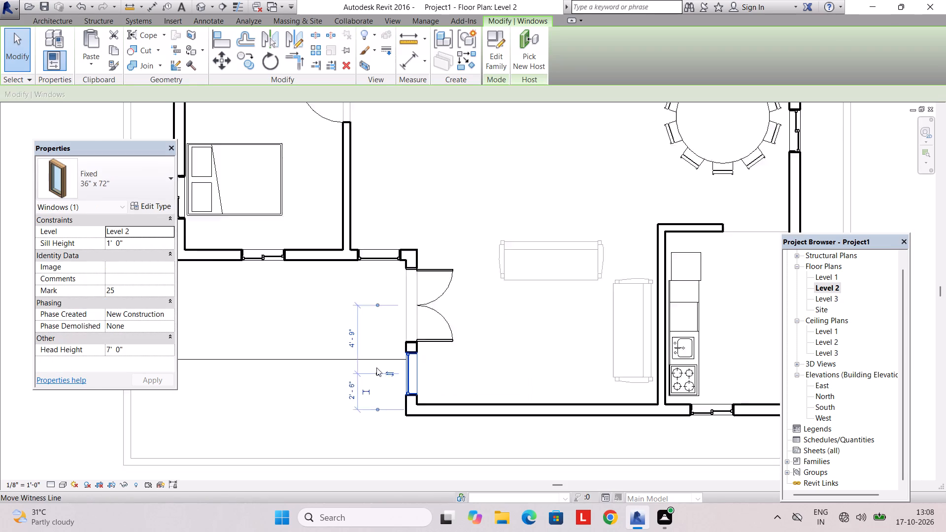
scroll(376, 367, "down", 1)
key("Escape")
Measure the porch depth southward from the outer face of the bedroom's south wall.
left_click(512, 14)
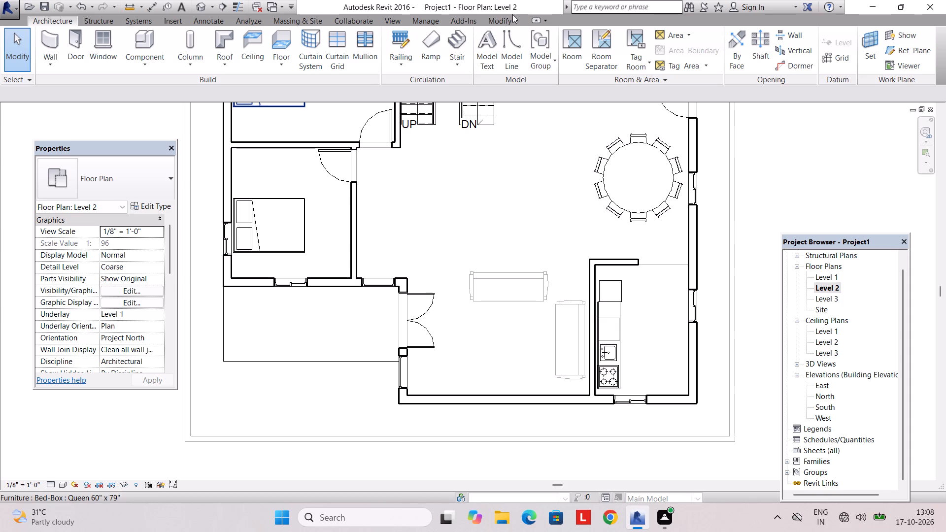
left_click(498, 19)
left_click(400, 36)
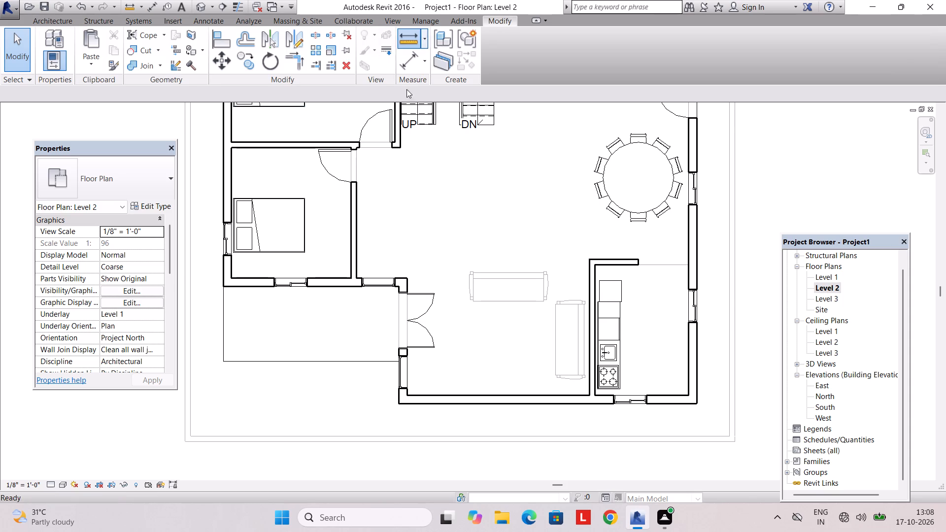
scroll(377, 237, "up", 1)
left_click(336, 295)
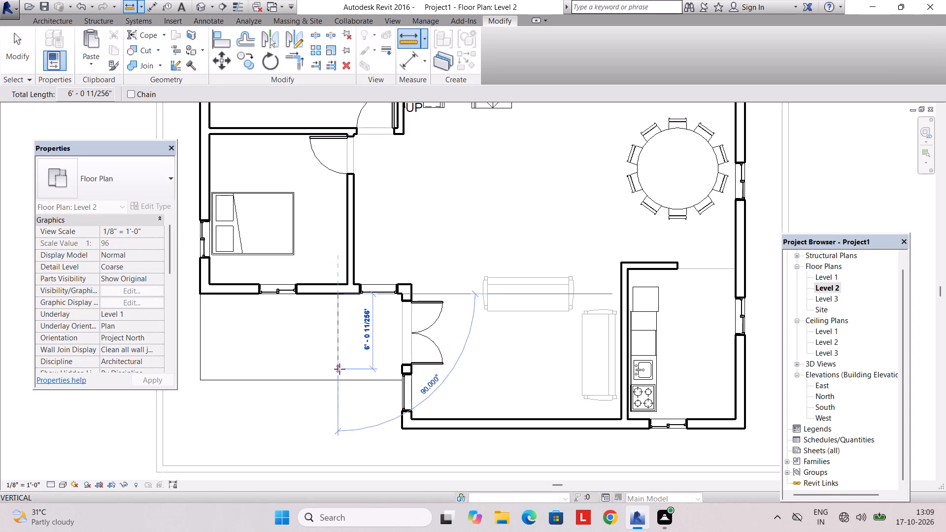
key("Escape")
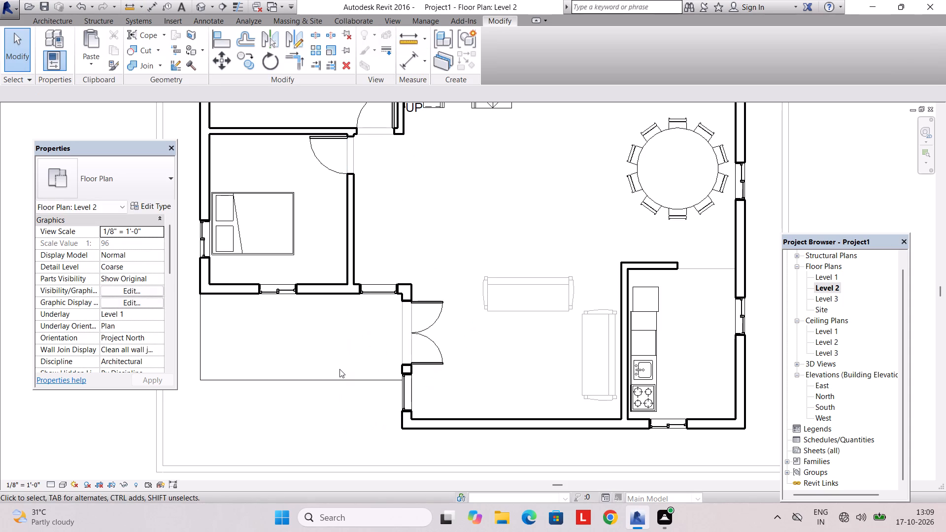
Inspect the Level 2 floor, porch slab and entrance wall from several angles in the 3D view.
scroll(339, 369, "down", 3)
middle_click_drag(336, 362, 389, 336)
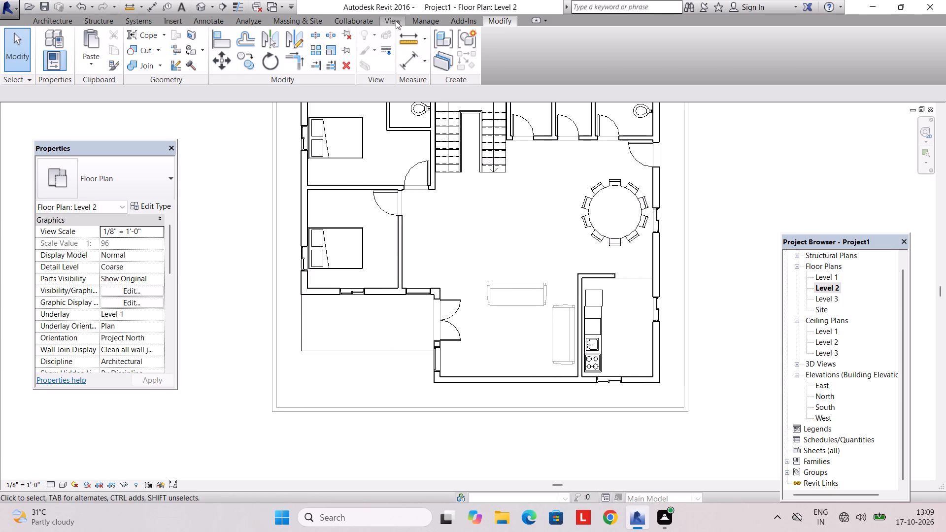
left_click(396, 21)
left_click(355, 41)
scroll(413, 237, "down", 2)
middle_click_drag(414, 259, 351, 330, "shift")
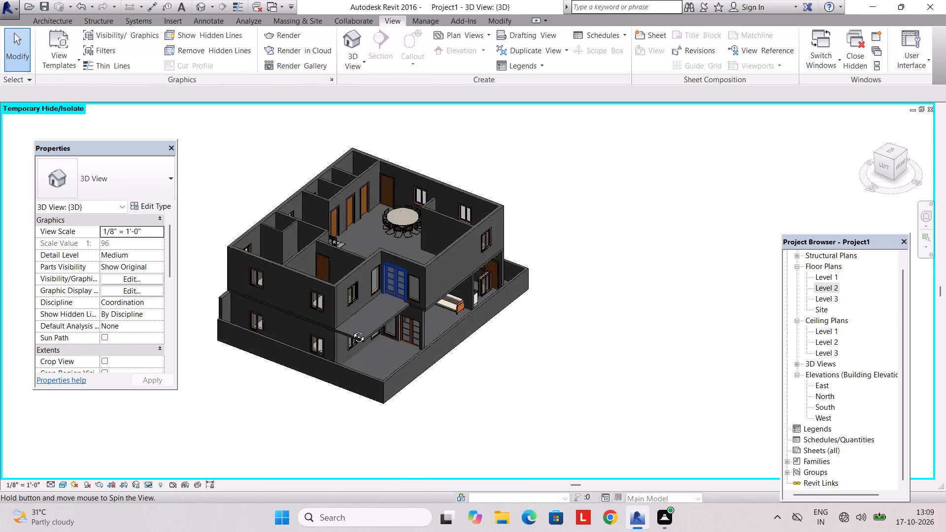
middle_click_drag(351, 330, 341, 337, "shift")
middle_click_drag(400, 300, 303, 295)
middle_click_drag(342, 300, 344, 274)
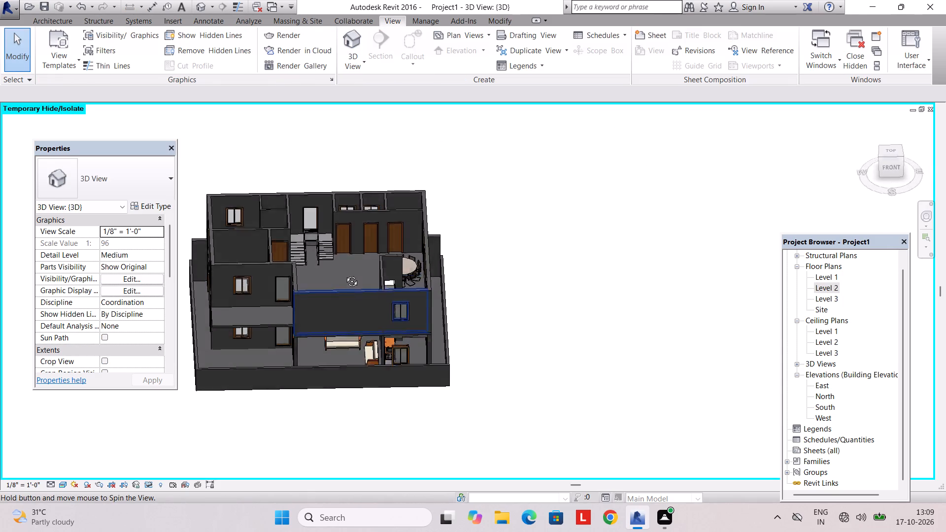
middle_click_drag(344, 274, 344, 193)
middle_click_drag(350, 263, 333, 353)
Edit the Level 2 floor's boundary, deleting the line along the living room's south wall and the short line beside the entrance window.
double_click(819, 288)
scroll(459, 367, "down", 2)
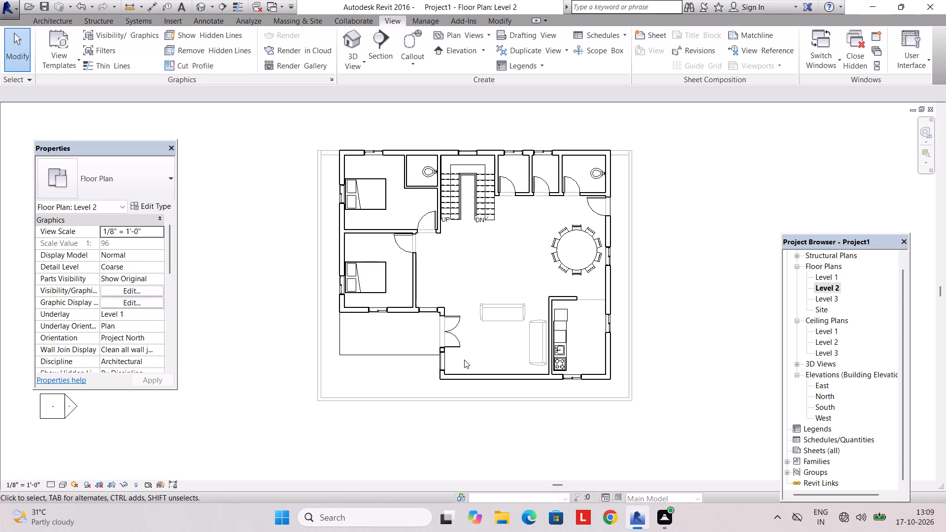
middle_click_drag(467, 357, 459, 375)
scroll(459, 375, "up", 2)
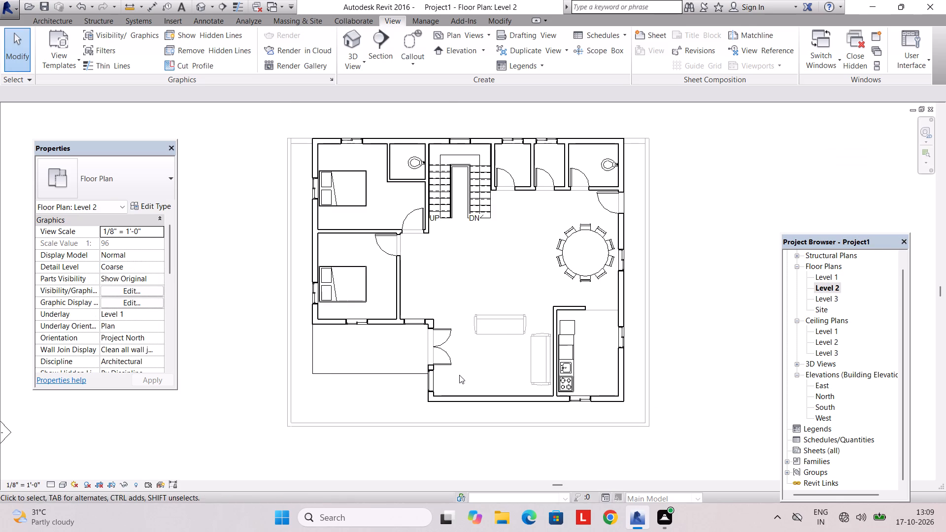
left_click(393, 373)
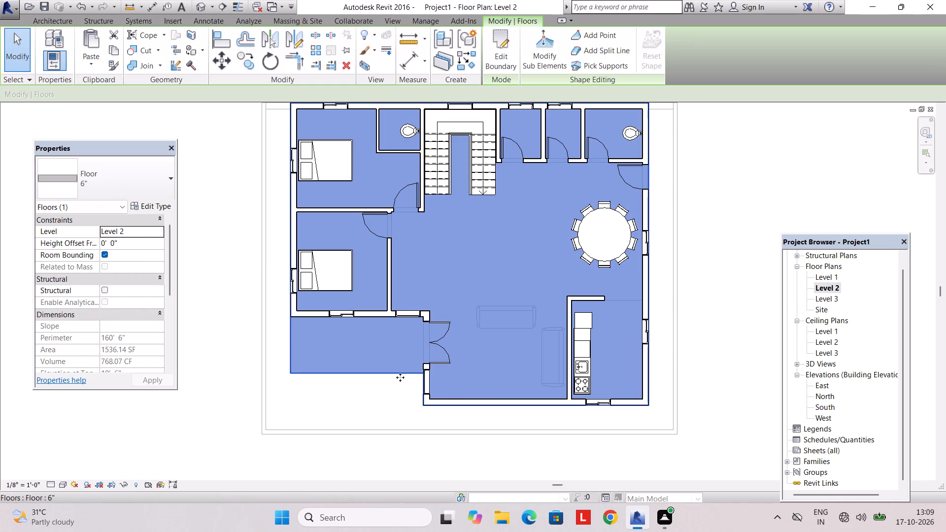
left_click(503, 54)
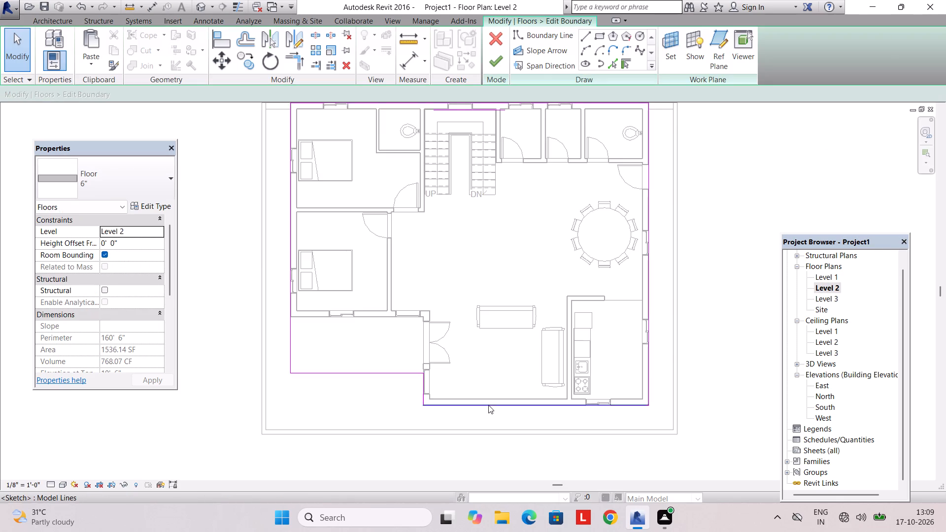
scroll(488, 405, "up", 2)
left_click(487, 406)
key("Delete")
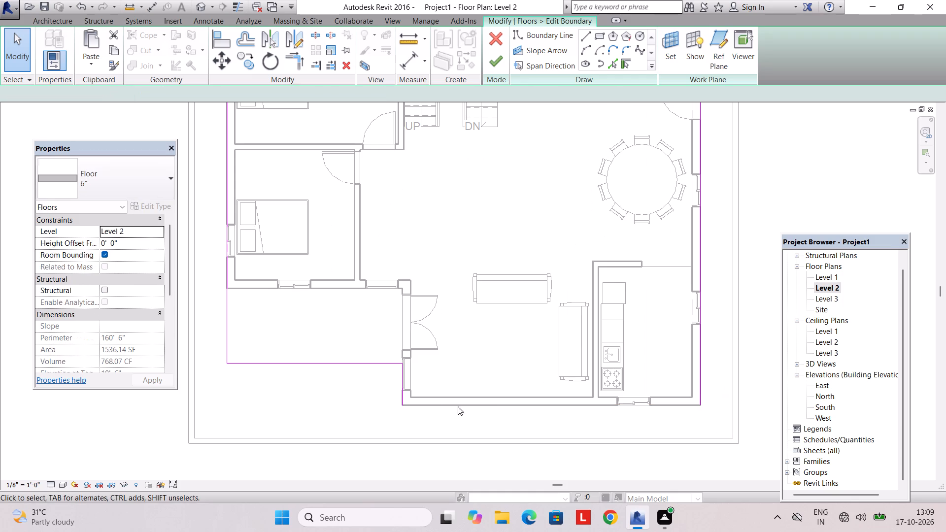
left_click(403, 379)
key("Delete")
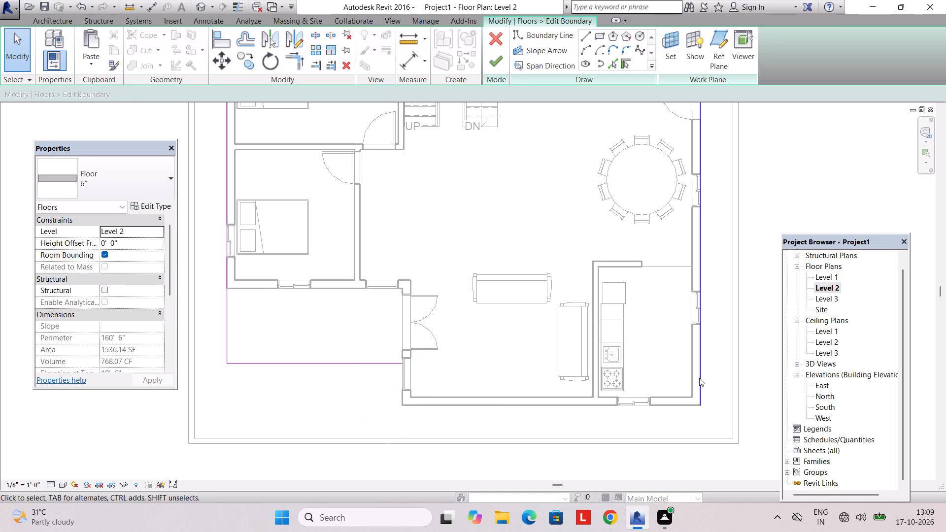
left_click(699, 378)
scroll(607, 345, "down", 3)
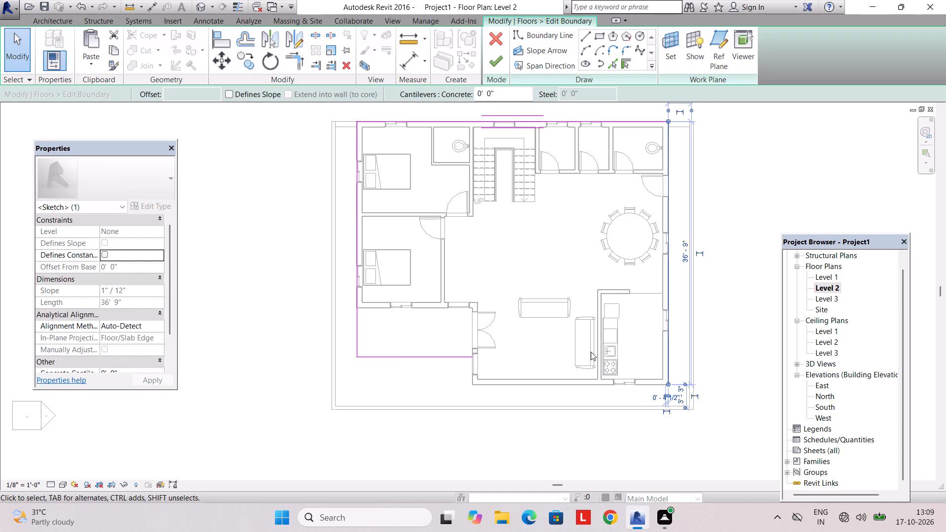
key("Escape")
Draw floor boundary lines from the porch edge north along the entrance wall's inner face, turning east along the kitchen's north wall to the exterior wall.
left_click(578, 37)
left_click(583, 36)
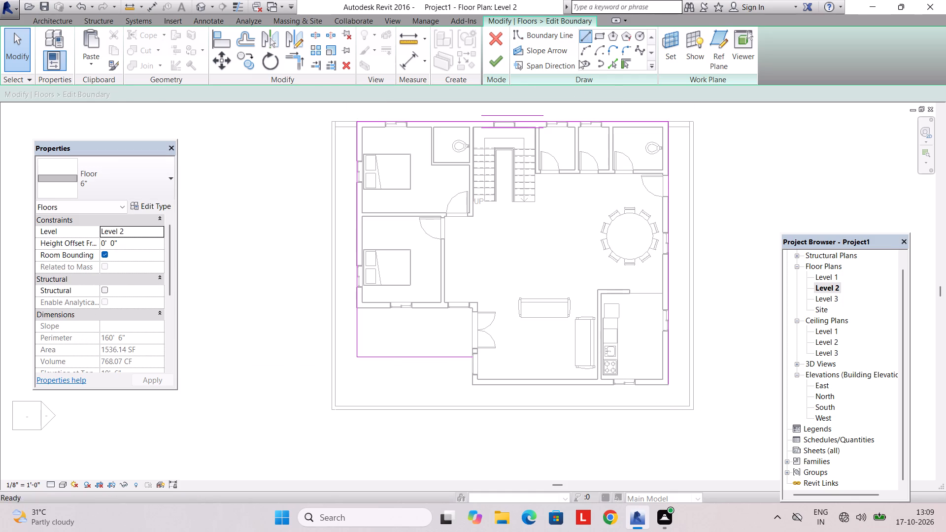
scroll(446, 363, "up", 2)
left_click(483, 354)
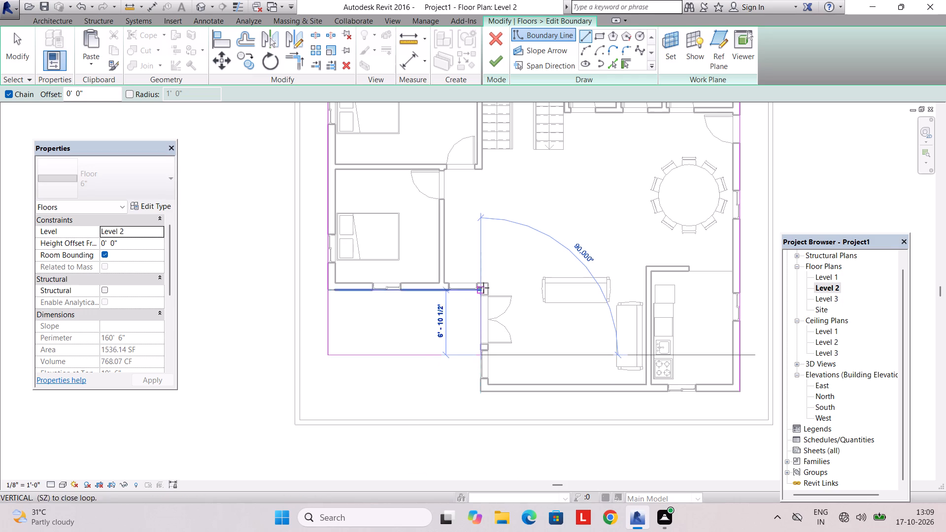
middle_click_drag(484, 283, 482, 324)
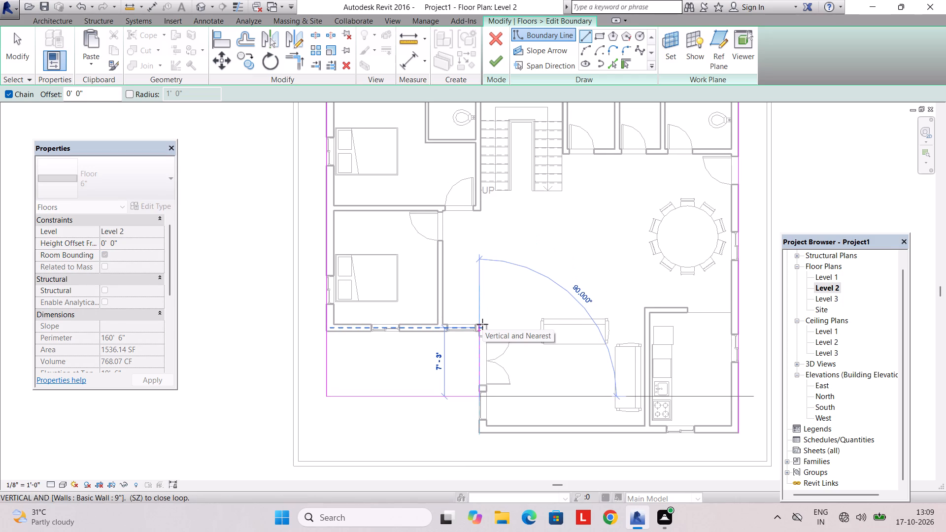
scroll(496, 399, "up", 5)
left_click(478, 397)
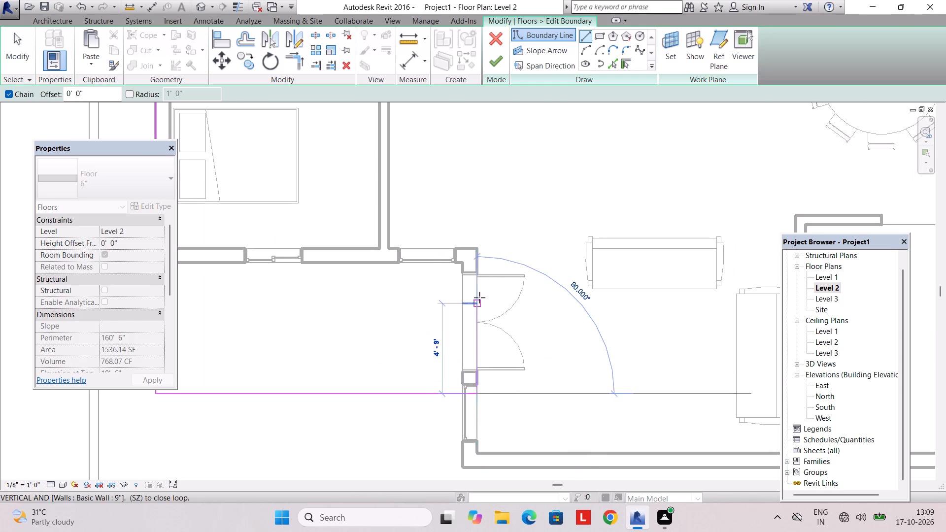
scroll(480, 246, "down", 4)
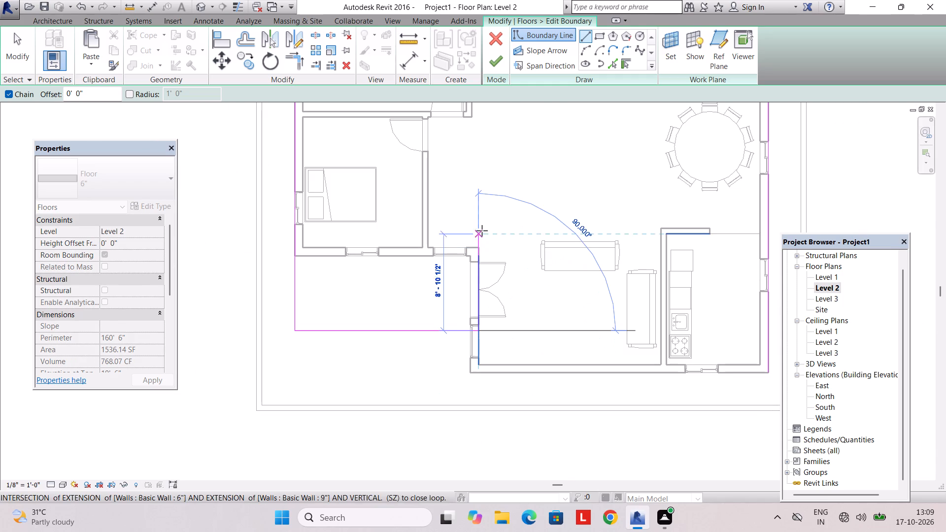
left_click(482, 229)
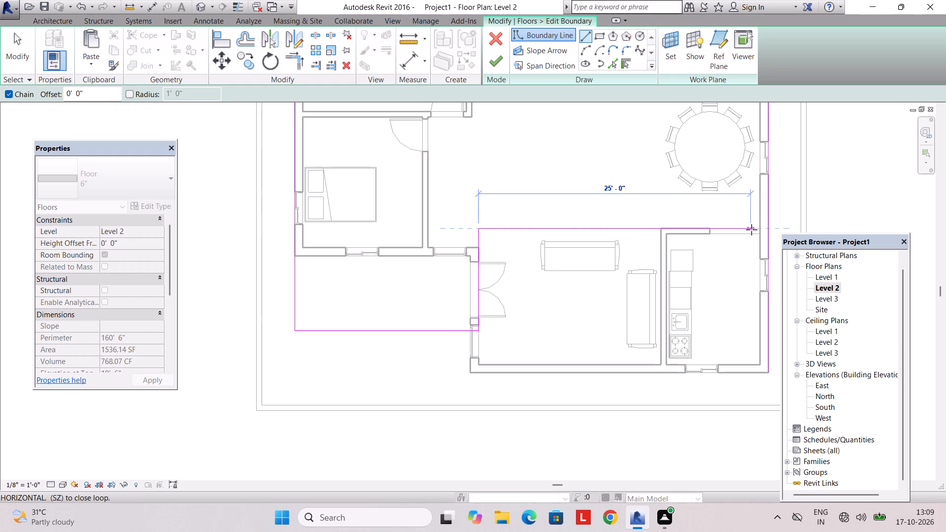
left_click(768, 227)
key("Escape")
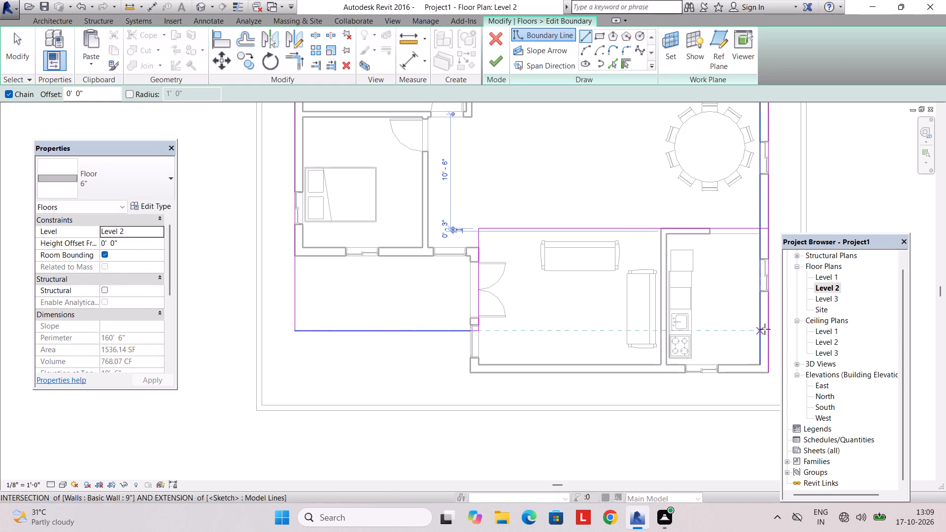
Delete the full-length floor boundary line along the east exterior wall.
scroll(769, 318, "up", 2)
left_click(769, 314)
key("Escape")
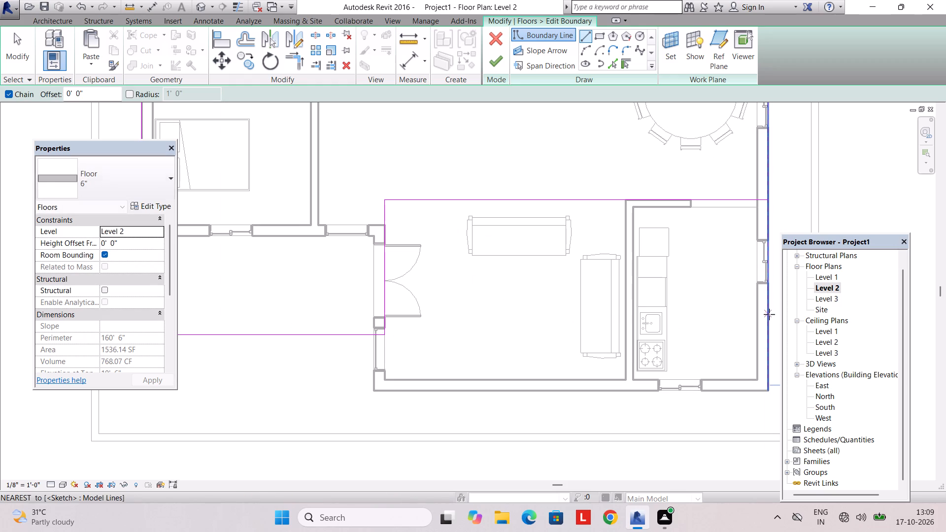
key("Escape")
left_click(769, 314)
key("Delete")
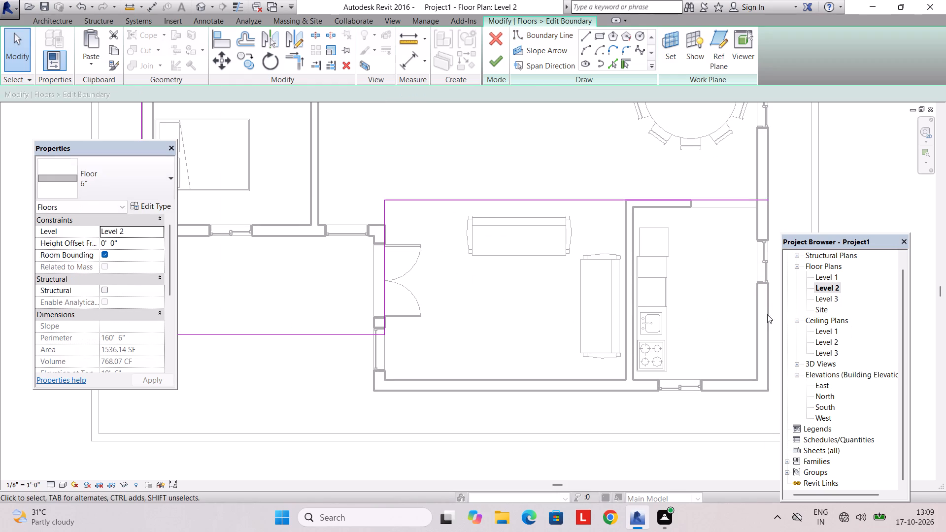
Redraw the east boundary line from the kitchen's north wall line up to the building's northeast corner, and finish the floor sketch.
scroll(735, 278, "down", 3)
middle_click_drag(723, 275, 660, 426)
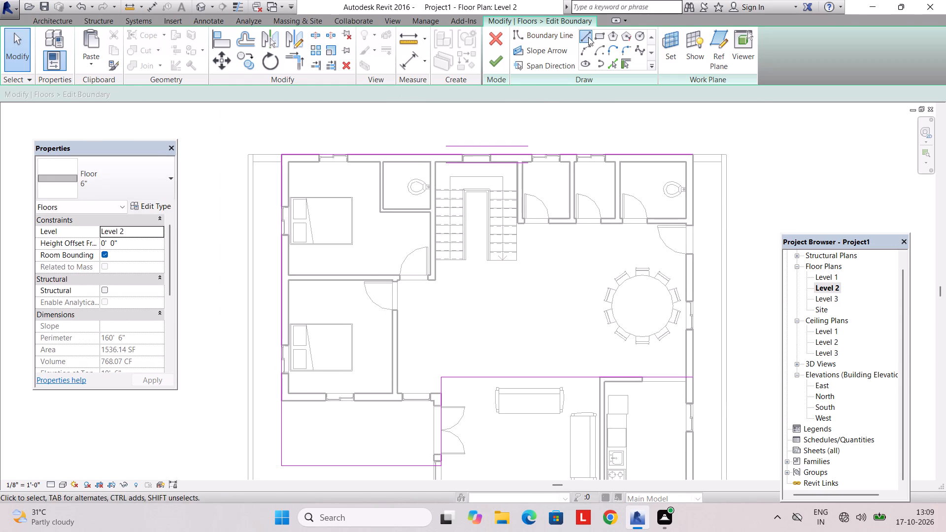
left_click(588, 37)
left_click(691, 377)
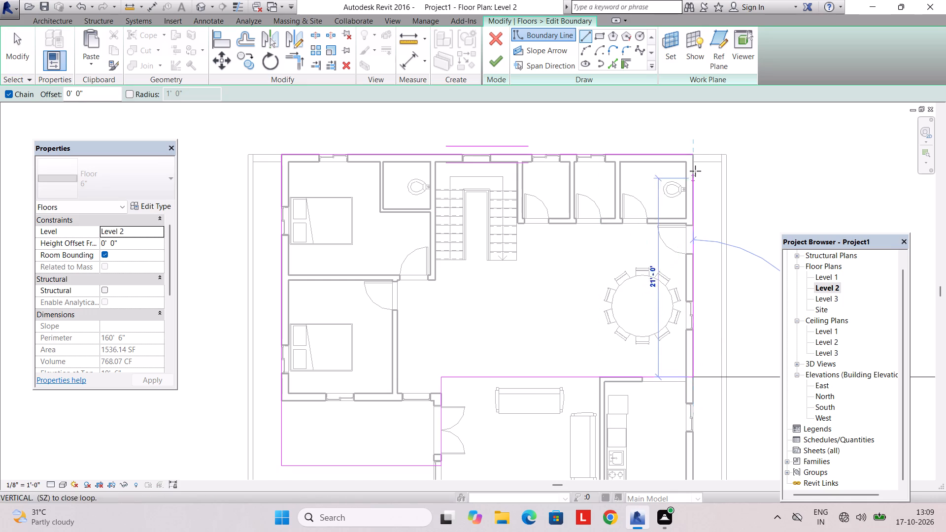
left_click(697, 159)
key("Escape")
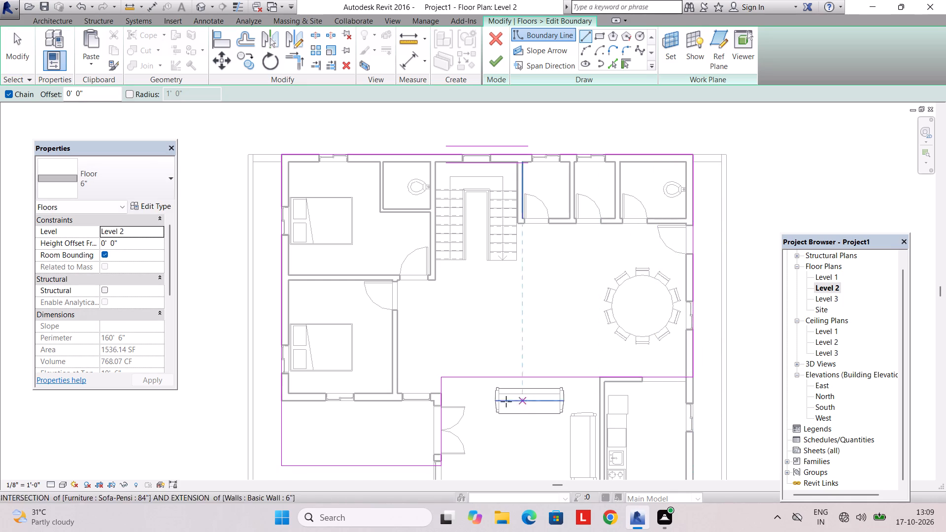
scroll(491, 425, "down", 2)
middle_click_drag(485, 448, 492, 426)
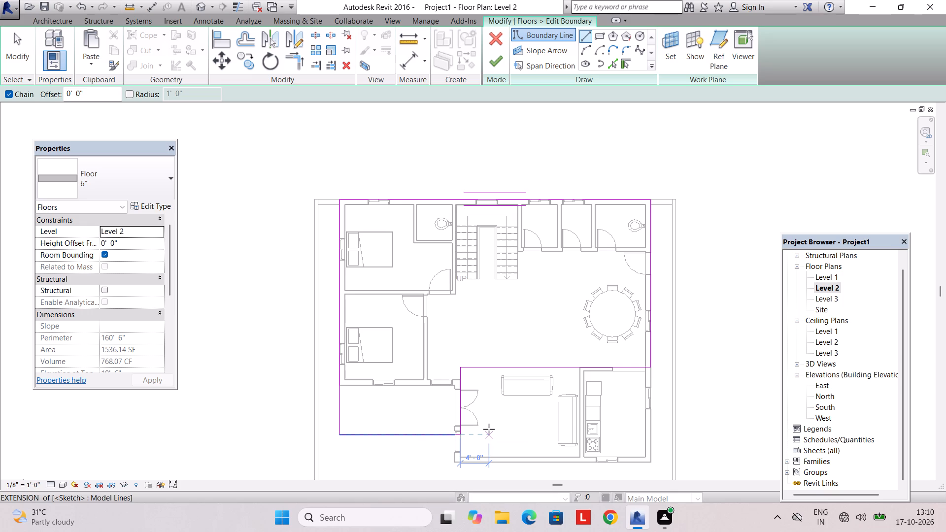
left_click(498, 52)
key("Escape")
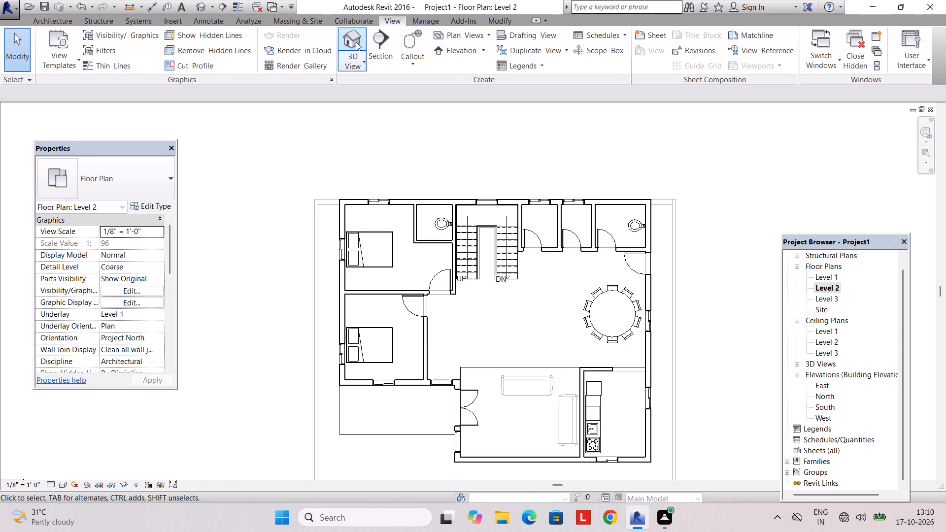
Inspect the revised Level 2 floor opening over the living room and kitchen from several angles in the 3D view.
left_click(356, 42)
middle_click_drag(399, 303, 387, 422, "shift")
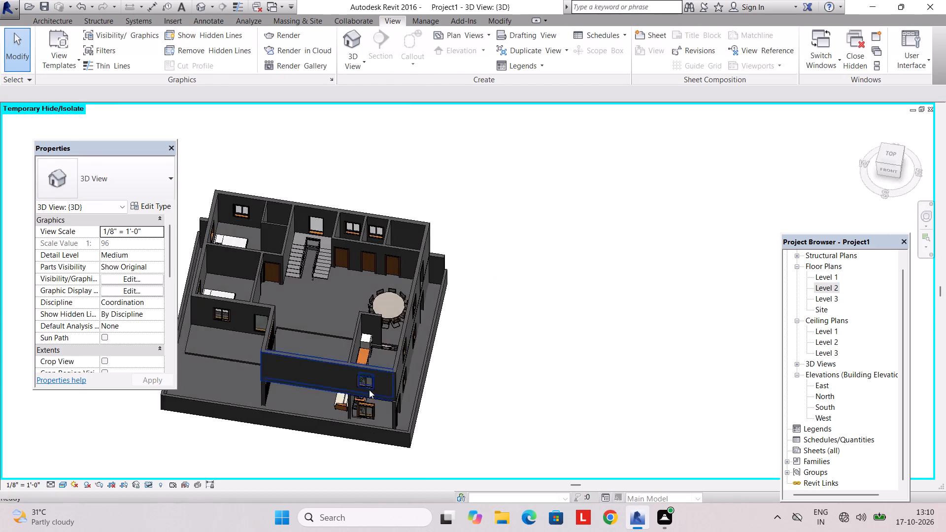
middle_click_drag(359, 372, 421, 421, "shift")
scroll(323, 406, "down", 1, "shift")
scroll(369, 348, "up", 4)
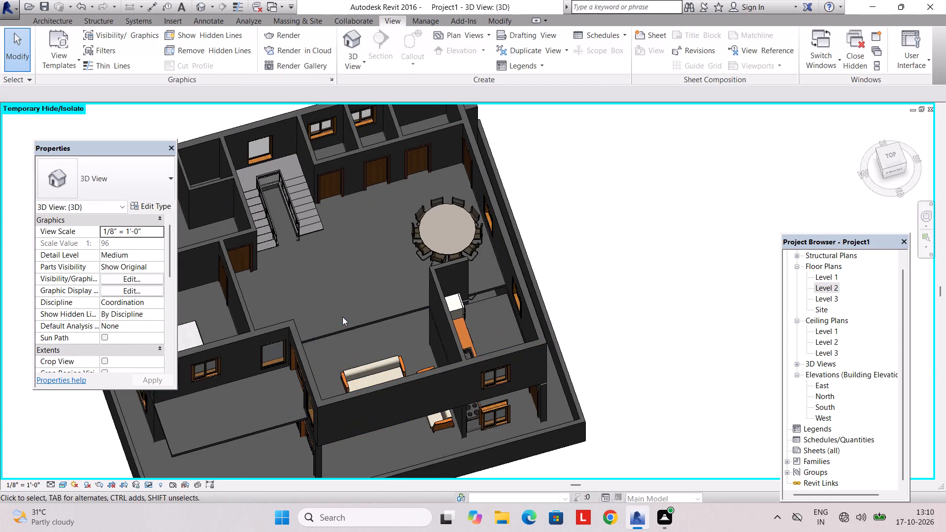
middle_click_drag(342, 317, 365, 309)
middle_click_drag(364, 314, 503, 353, "shift")
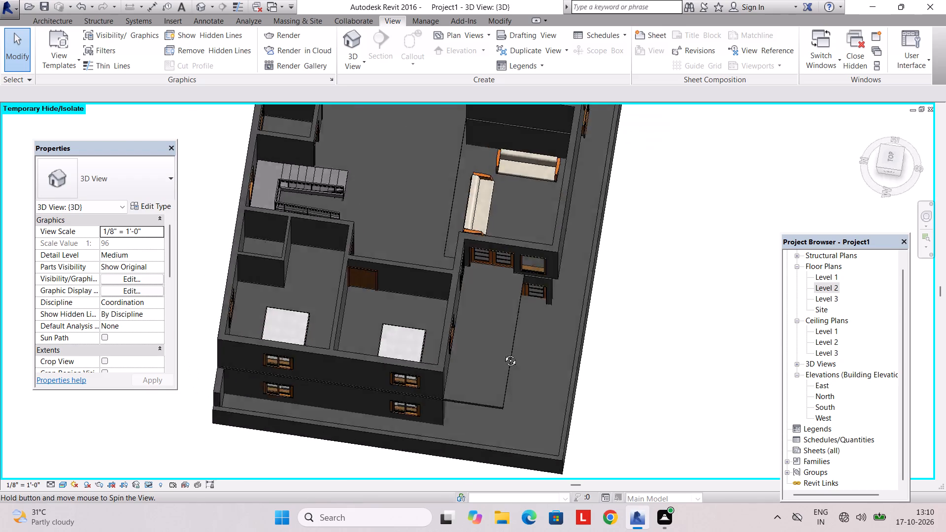
middle_click_drag(503, 353, 578, 221, "shift")
middle_click_drag(542, 222, 501, 347)
middle_click_drag(528, 332, 323, 327, "shift")
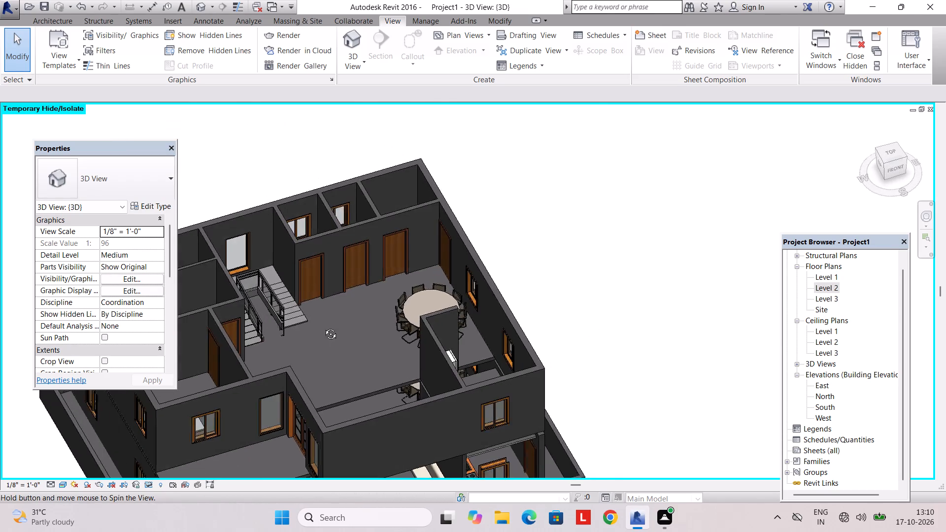
middle_click_drag(323, 327, 320, 325, "shift")
scroll(458, 326, "down", 3)
middle_click_drag(488, 339, 307, 401, "shift")
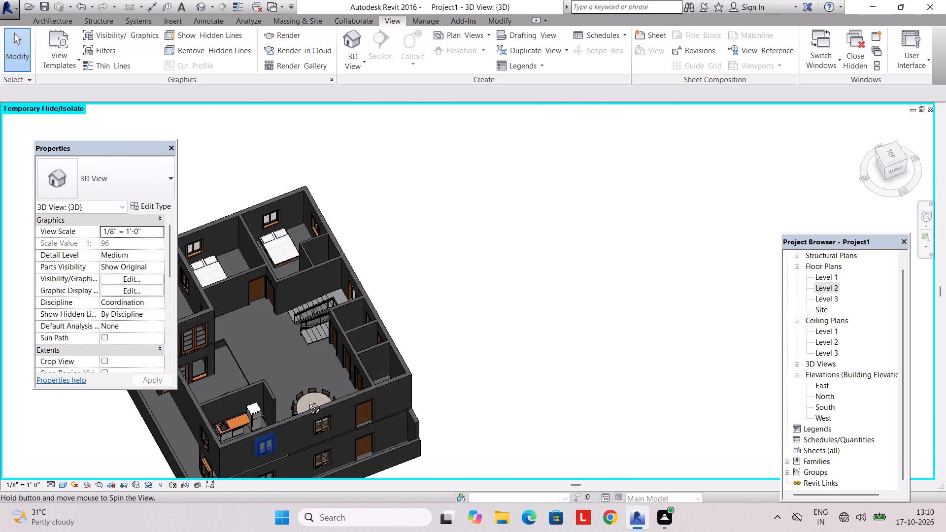
middle_click_drag(307, 401, 418, 349, "shift")
middle_click_drag(407, 351, 302, 377, "shift")
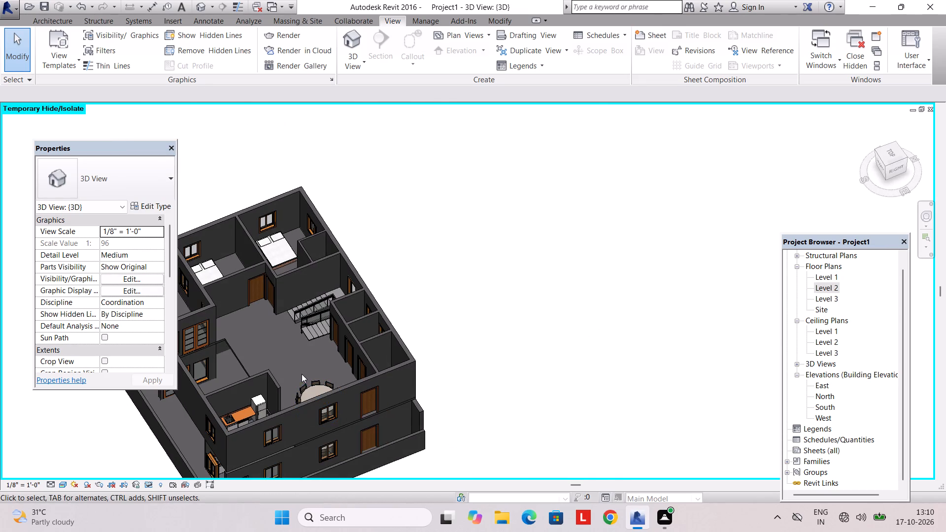
middle_click_drag(285, 323, 337, 322)
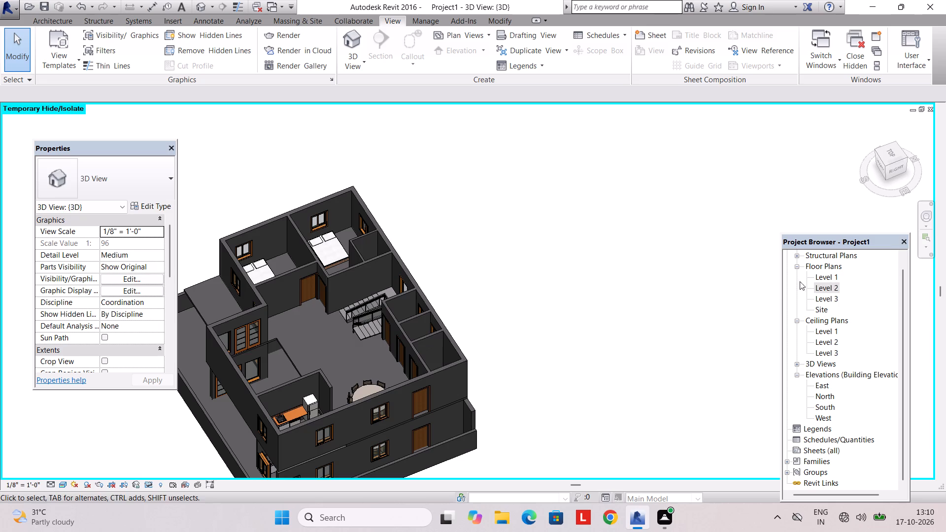
In the Level 2 plan, delete the entrance double door and the fixed window in the short wall next to the bedroom.
double_click(827, 284)
left_click(453, 413)
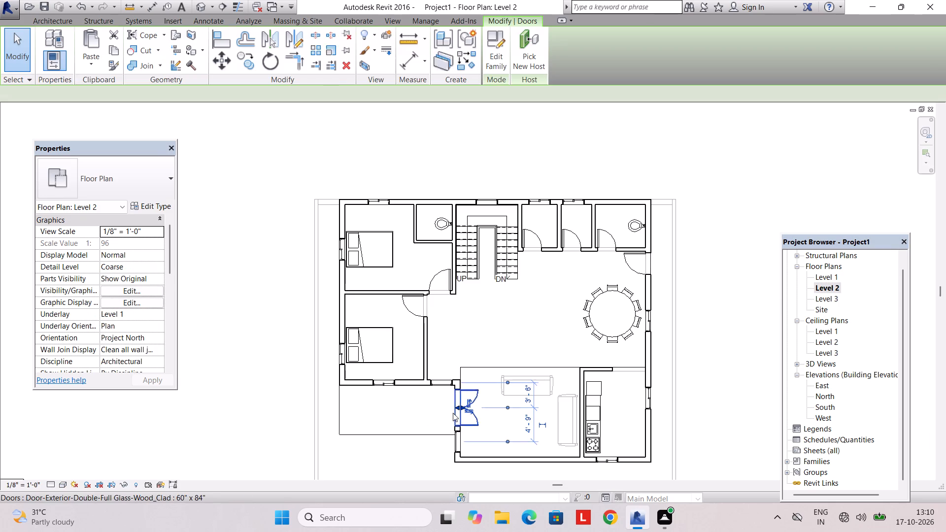
key("Delete")
scroll(453, 387, "up", 4)
left_click(438, 386)
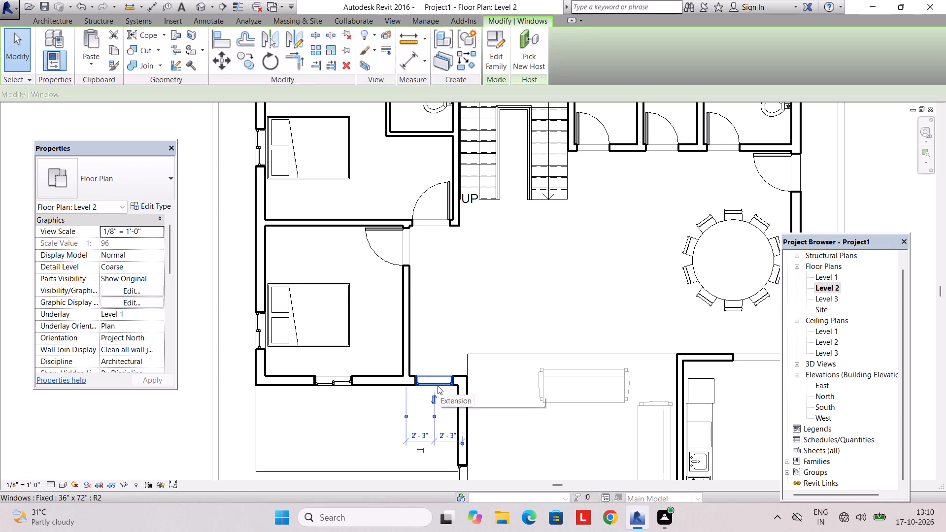
key("Delete")
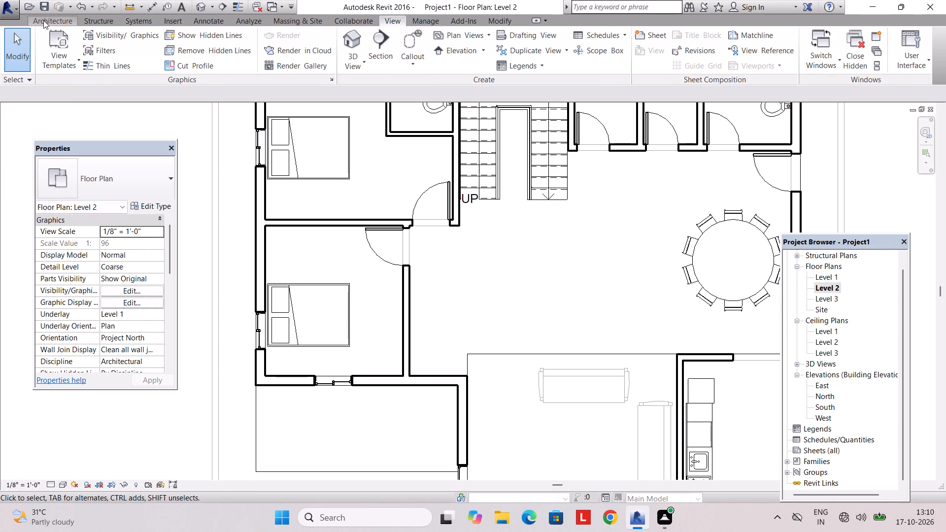
Start placing a door with the Single-Flush 32" x 84" type and look over its type properties.
left_click(43, 20)
left_click(98, 56)
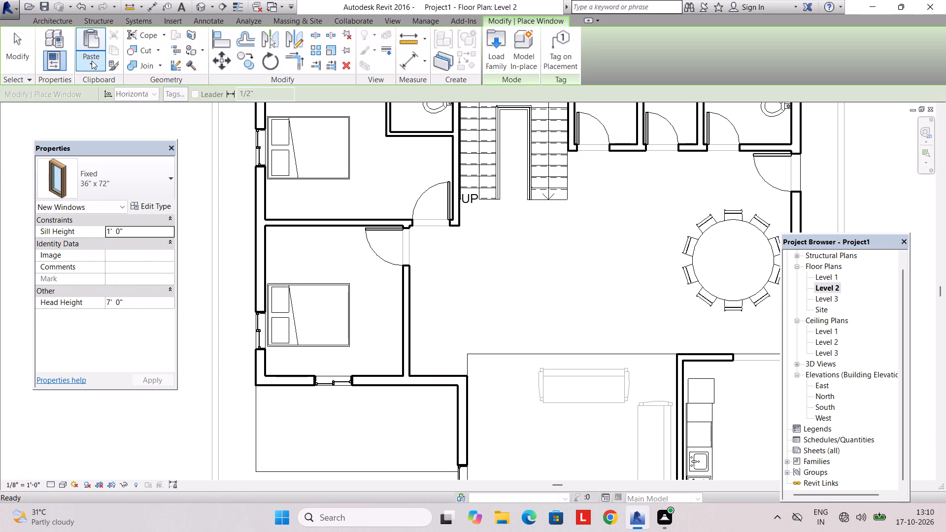
key("Escape")
left_click(75, 49)
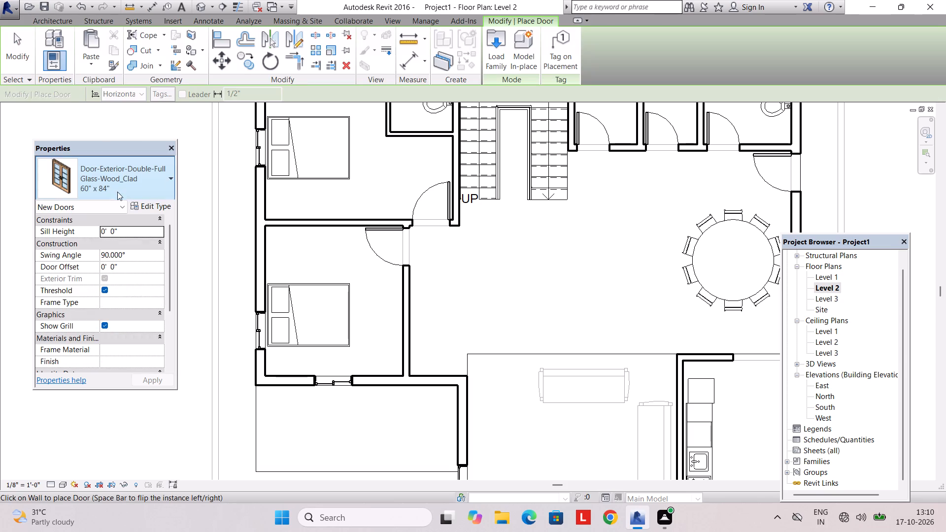
left_click(118, 185)
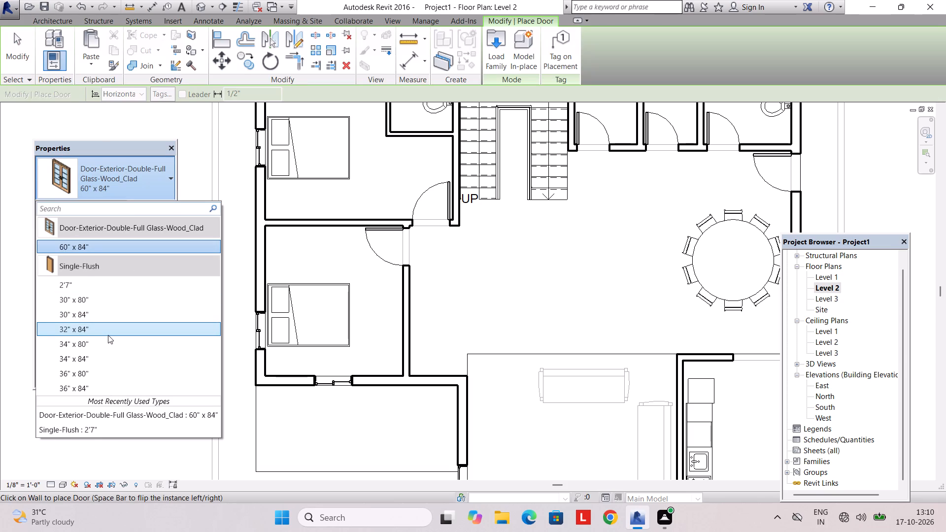
left_click(108, 335)
left_click(152, 207)
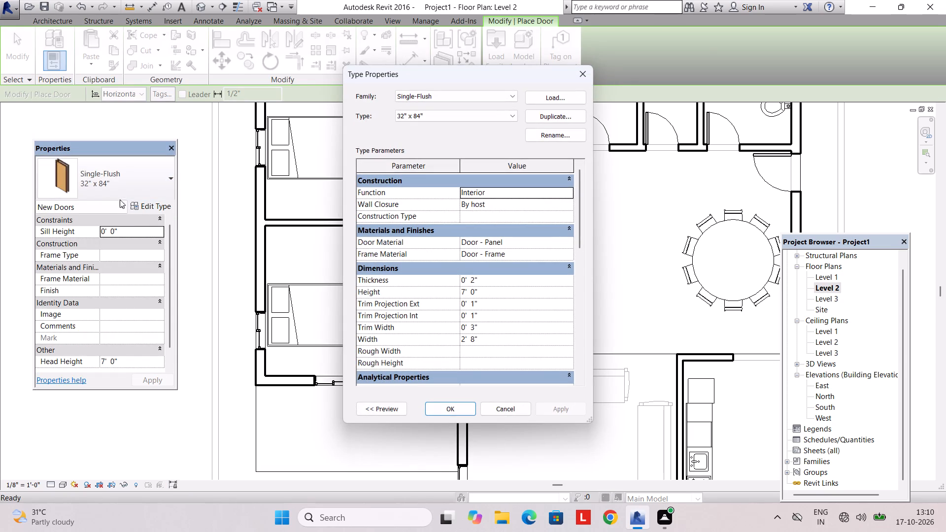
left_click(122, 180)
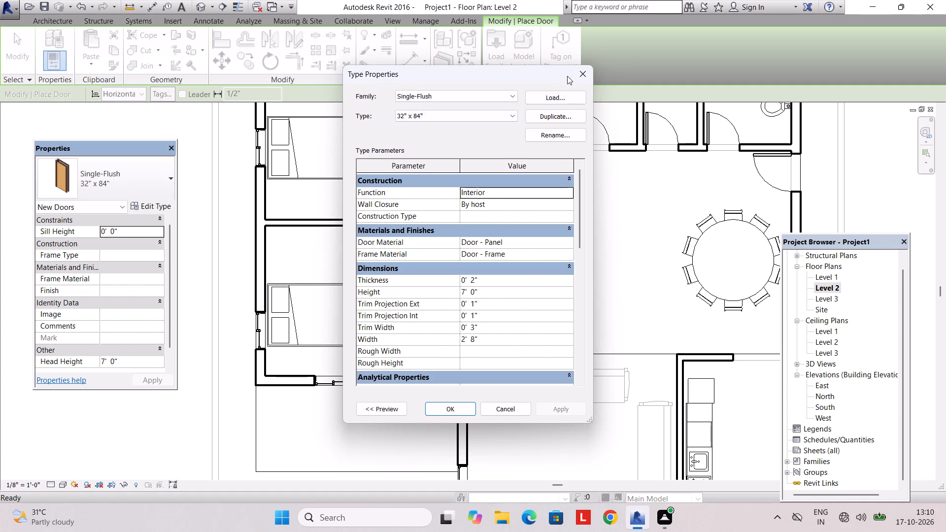
left_click(571, 74)
left_click(580, 76)
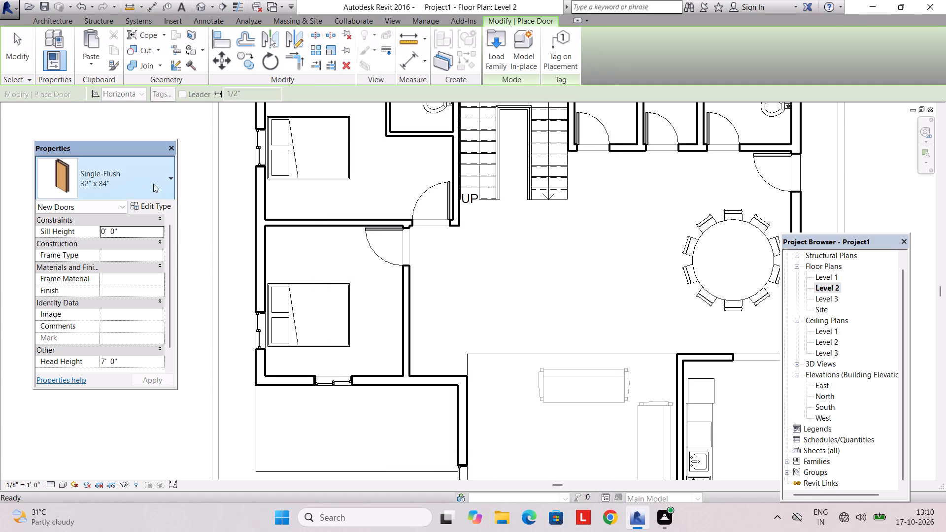
Choose the Single-Flush 36" x 80" type for the new door and set its type height to 7'.
left_click(148, 181)
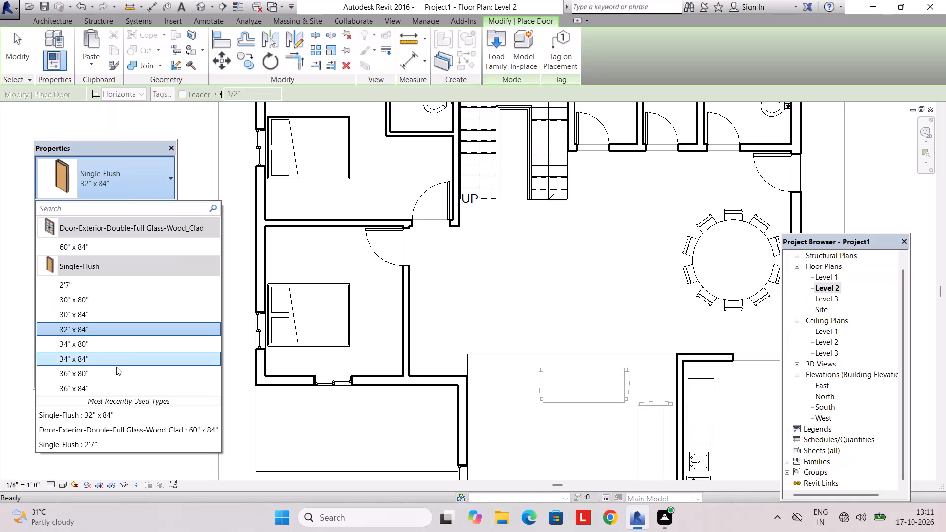
left_click(114, 371)
left_click(150, 211)
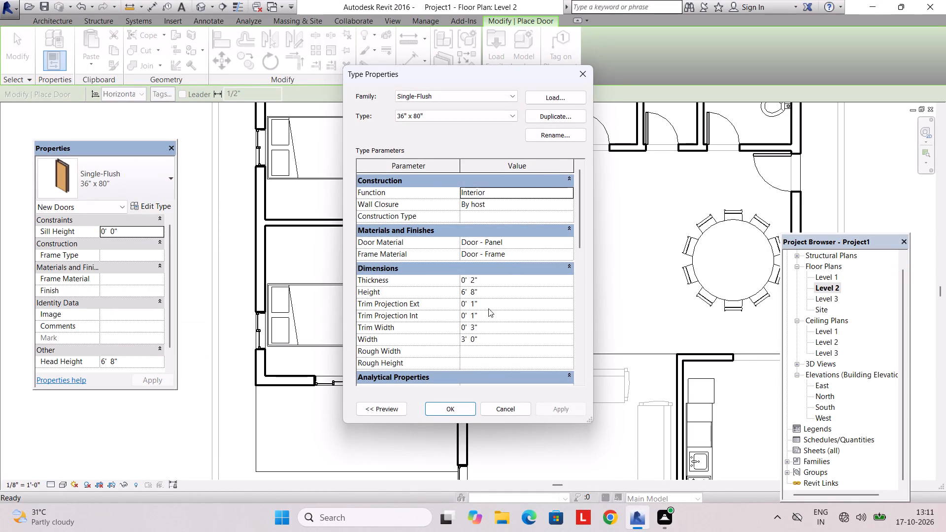
left_click(485, 285)
left_click(485, 288)
left_click_drag(485, 288, 397, 286)
key("1")
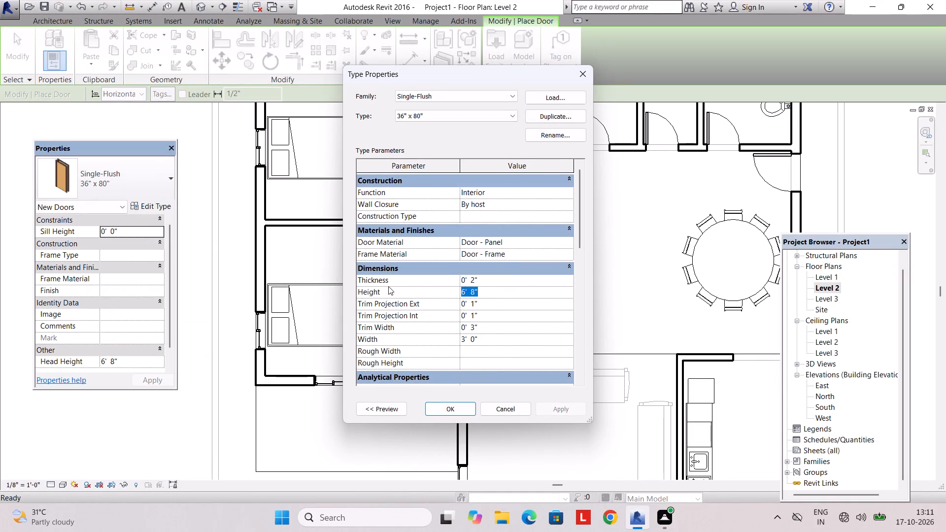
key("apostrophe")
key("Return")
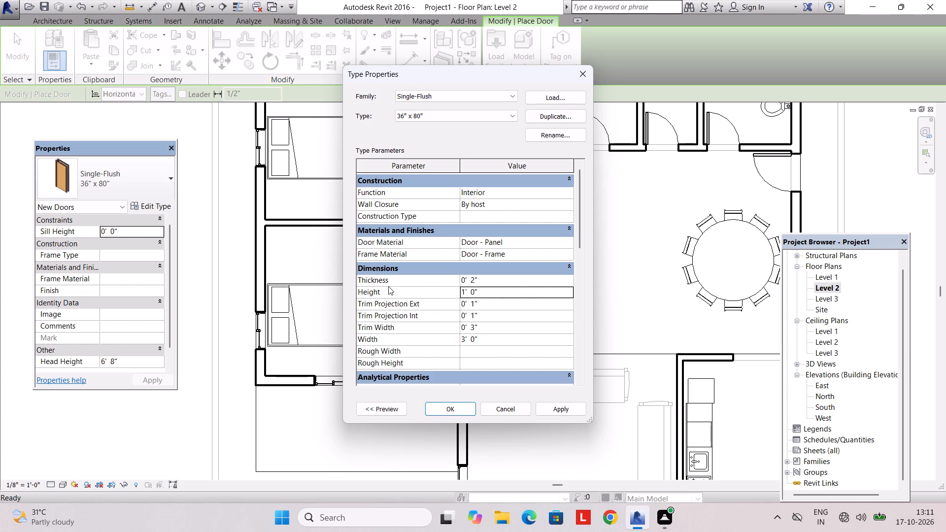
left_click(490, 289)
type("7'")
key("Return")
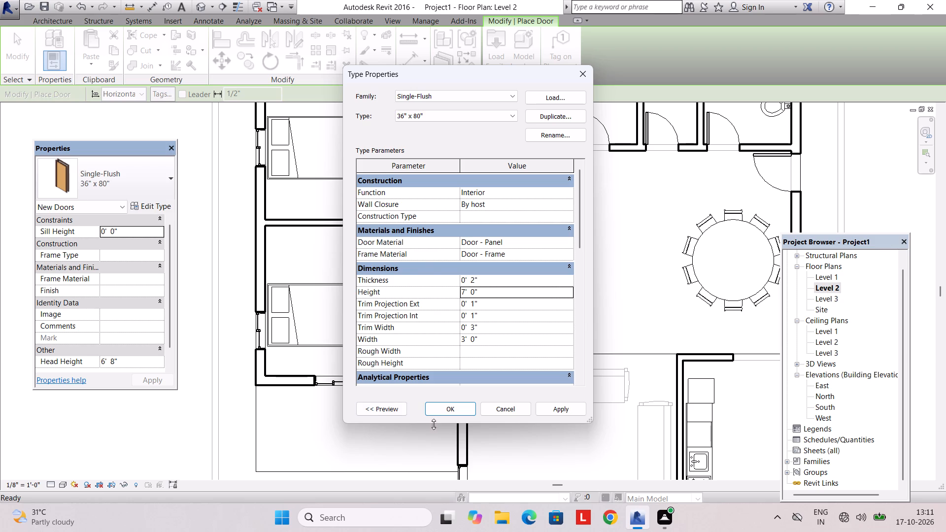
left_click(450, 398)
left_click(450, 402)
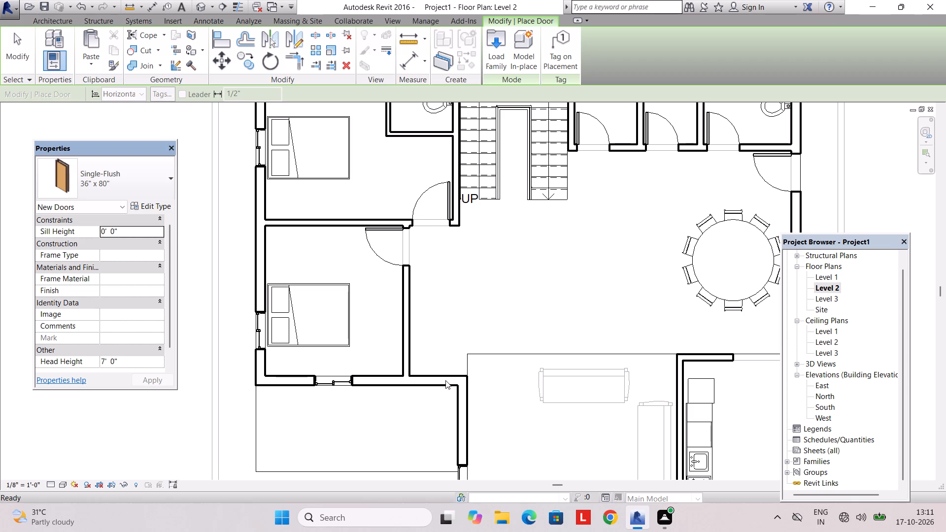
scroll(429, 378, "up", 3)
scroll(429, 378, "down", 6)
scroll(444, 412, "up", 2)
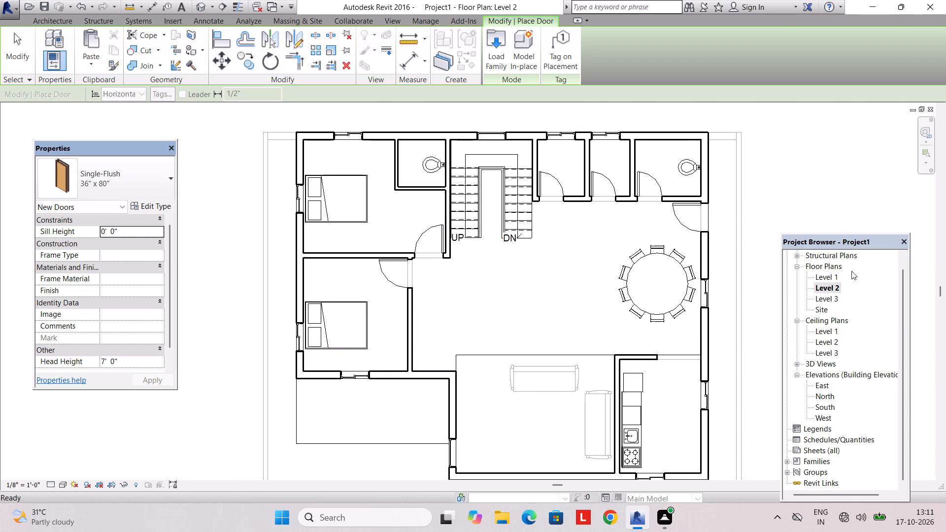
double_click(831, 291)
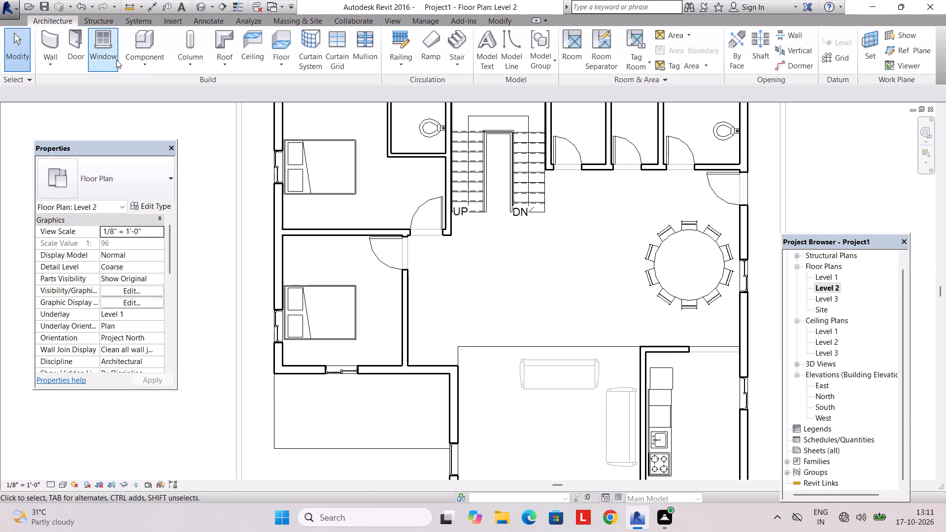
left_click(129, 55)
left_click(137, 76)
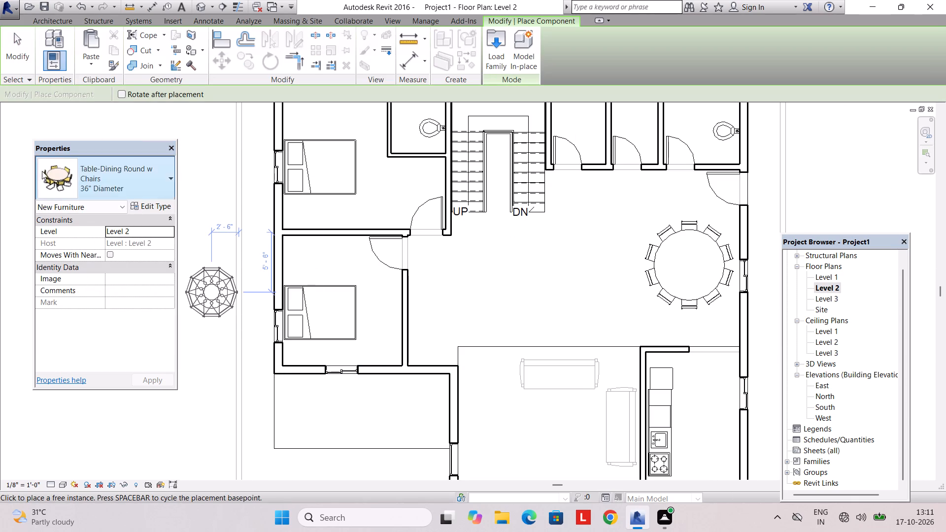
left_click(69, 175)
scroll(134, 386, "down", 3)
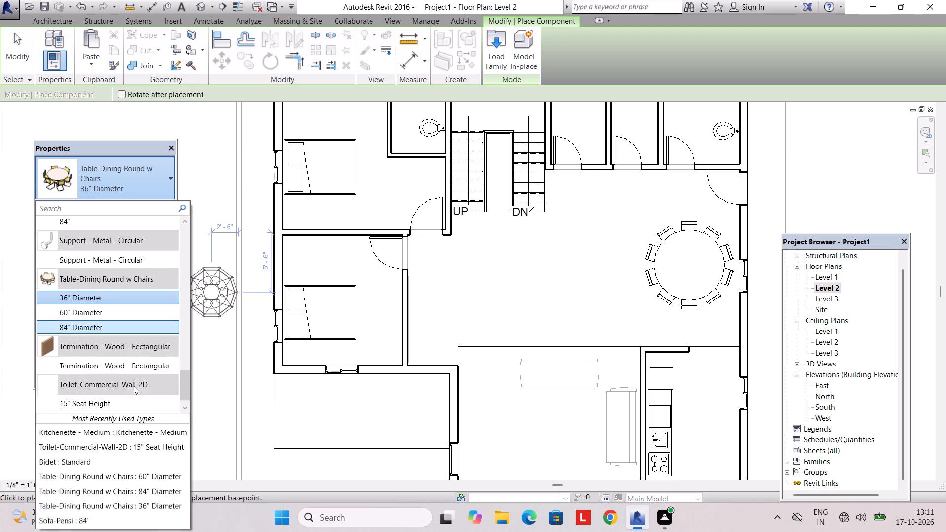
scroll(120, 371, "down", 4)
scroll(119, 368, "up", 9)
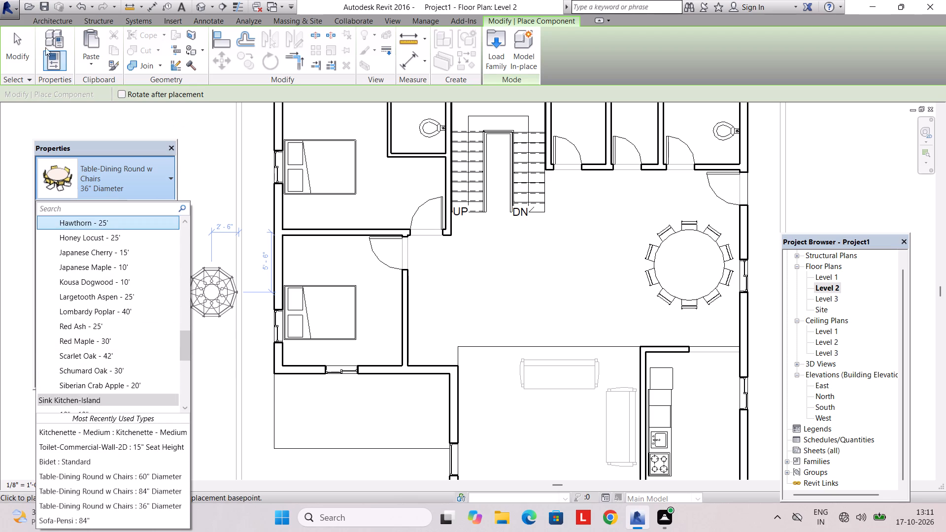
Place the Single-Flush 36" x 80" door in the short wall next to the bedroom, hinged on the bedroom side and swinging inward.
left_click(43, 21)
left_click(60, 24)
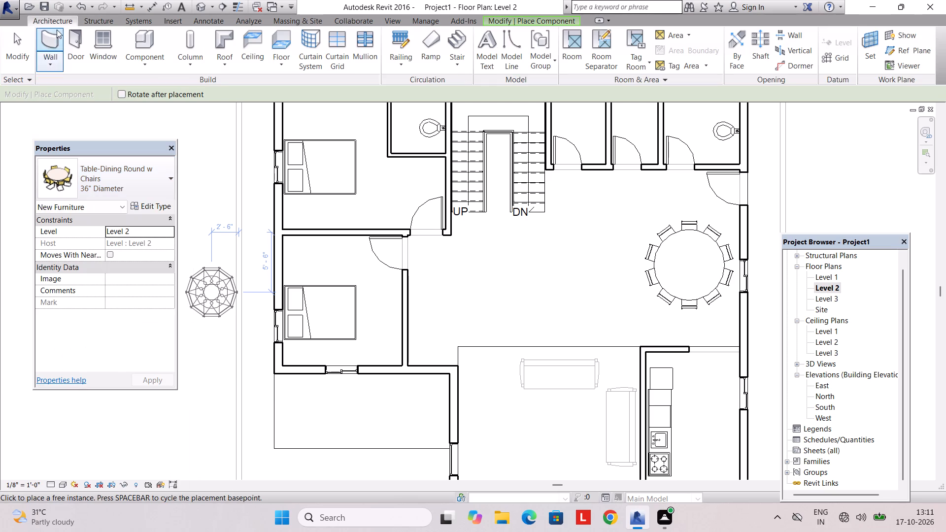
left_click(74, 35)
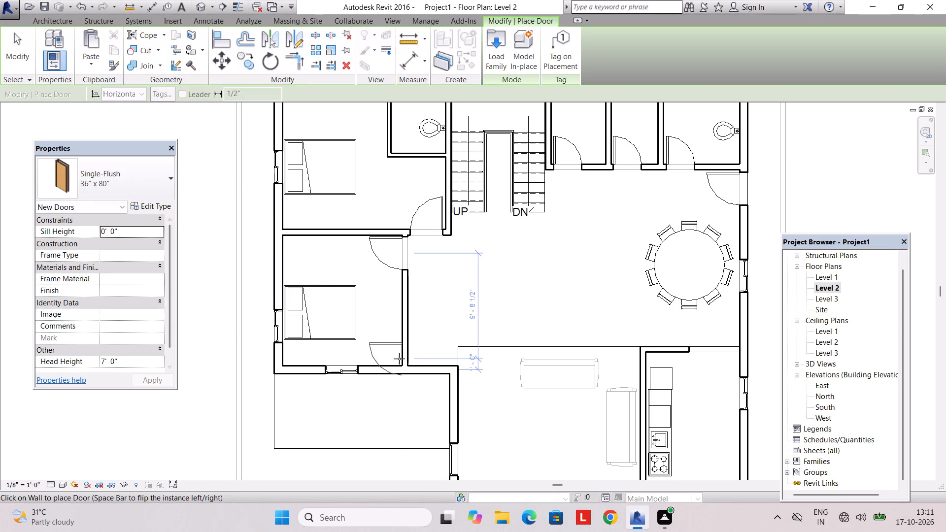
key("space")
scroll(426, 364, "up", 2)
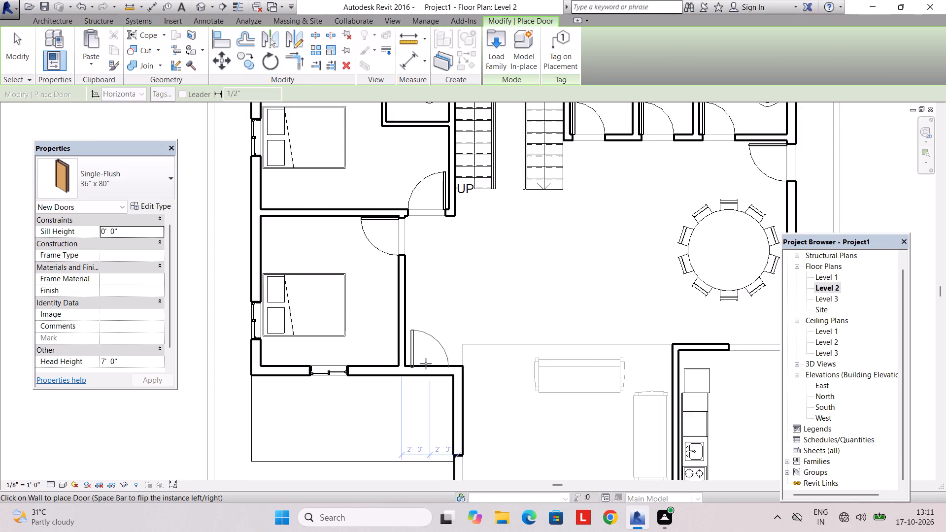
scroll(426, 364, "up", 2)
left_click(424, 364)
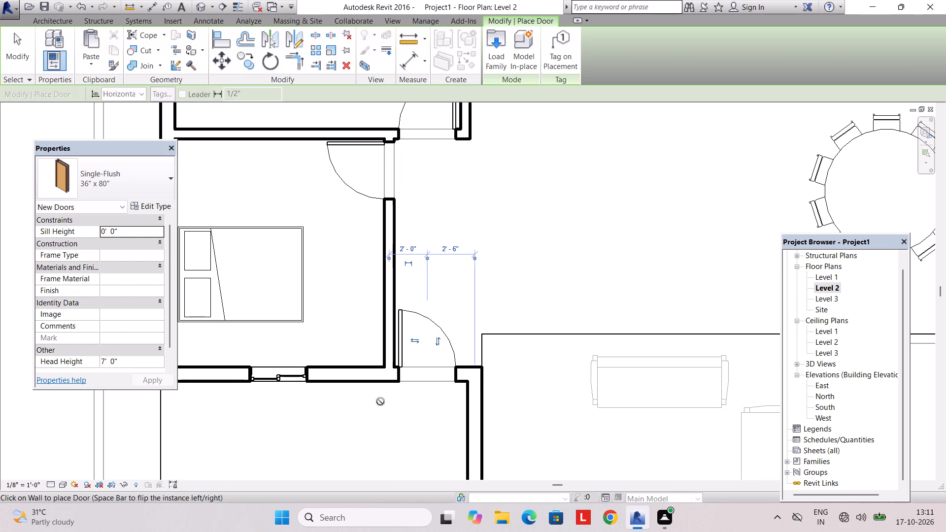
key("Escape")
key("Escape")
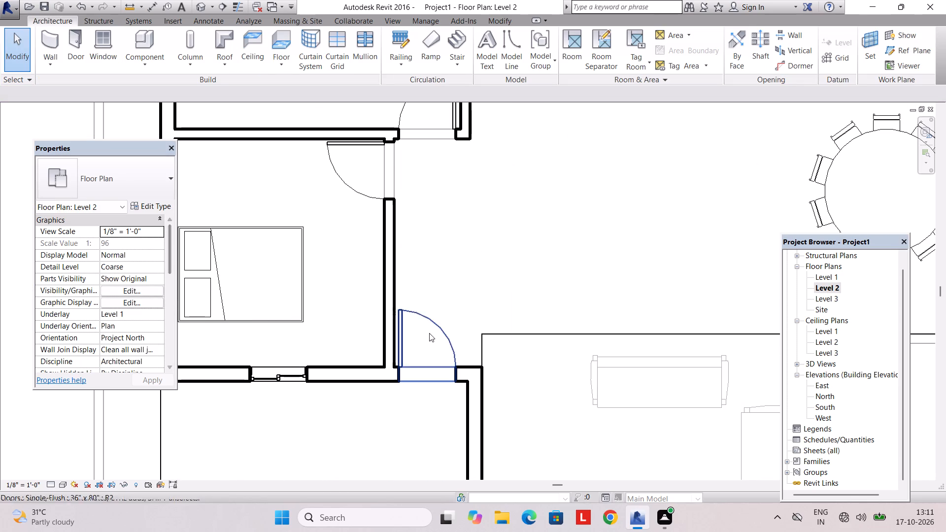
Duplicate the new door's type as 3.5' and set its width to 3.5'.
left_click(420, 322)
left_click(411, 316)
left_click(165, 201)
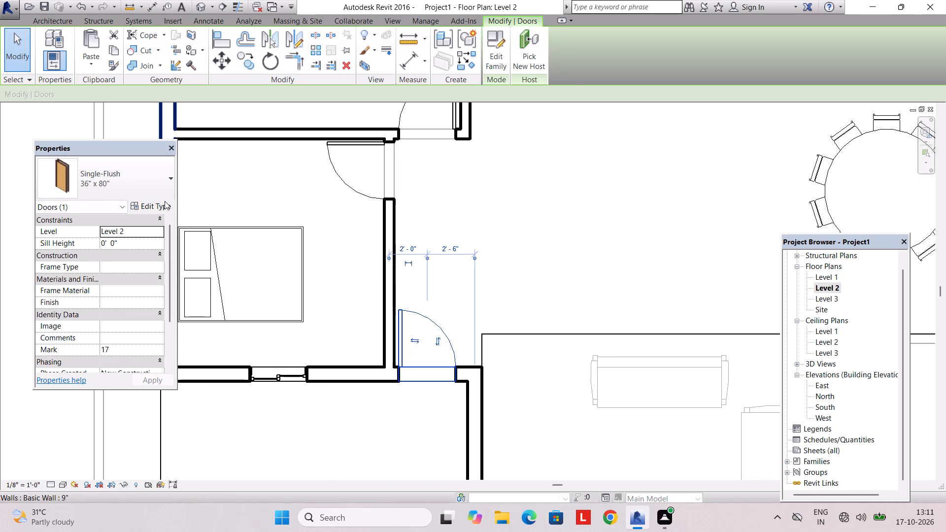
left_click(485, 341)
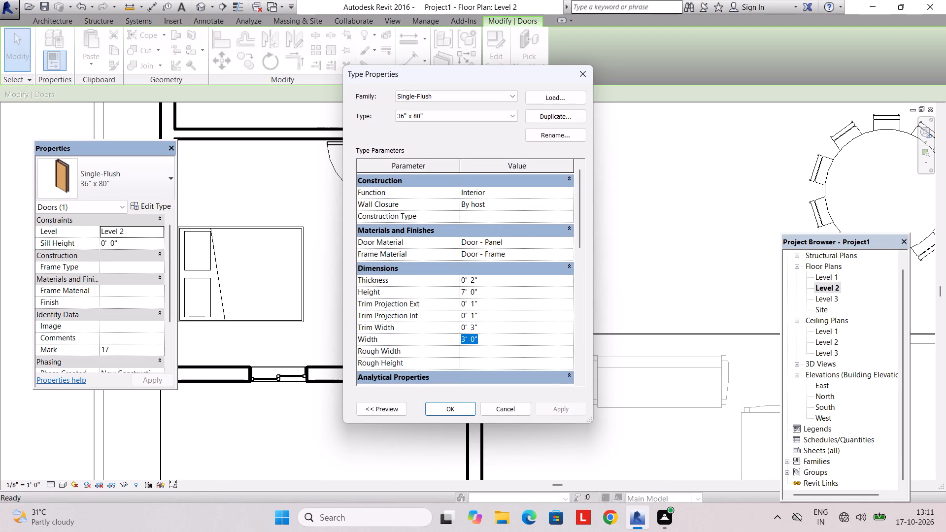
left_click(554, 119)
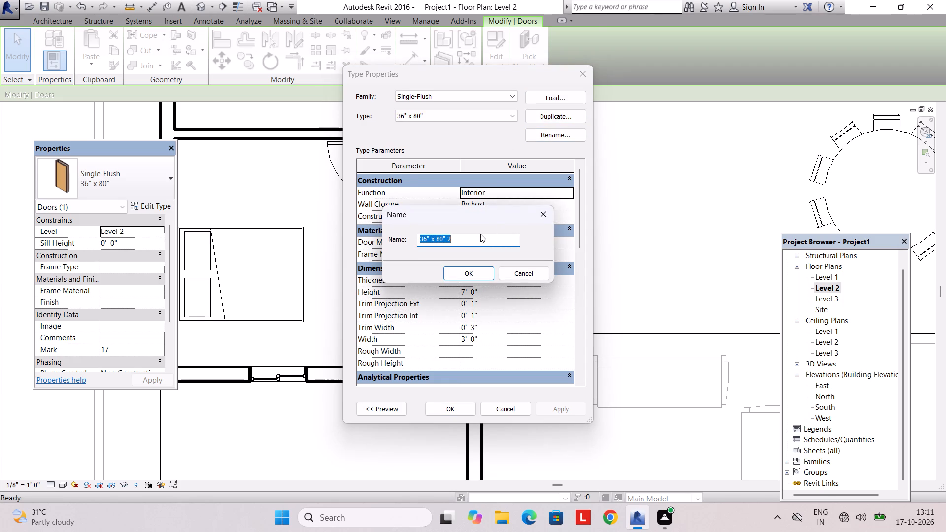
type("3.5'")
key("Return")
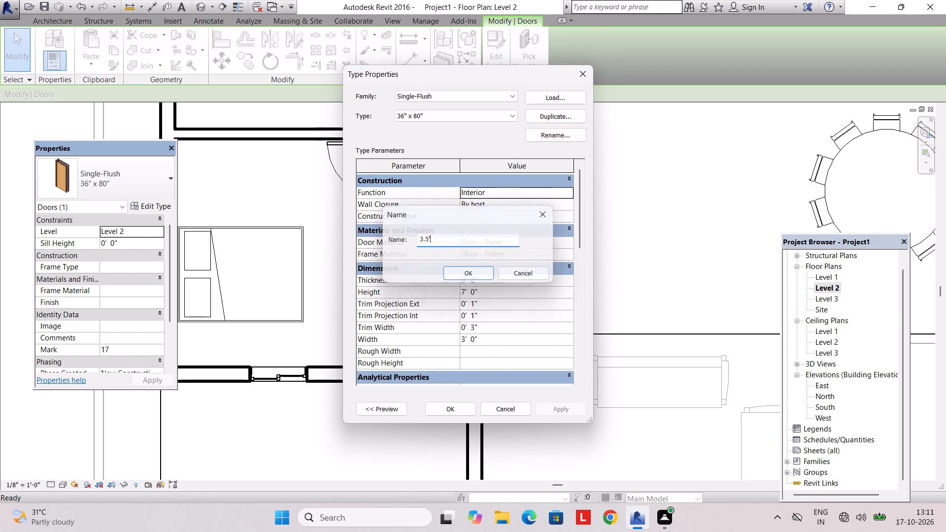
left_click(478, 339)
left_click_drag(478, 339, 369, 338)
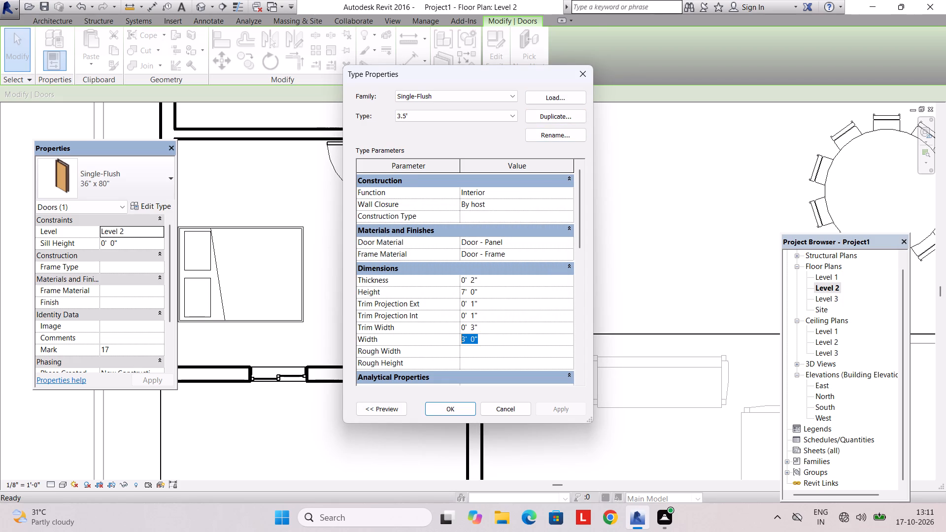
left_click_drag(369, 338, 367, 338)
type("3.5'")
key("Return")
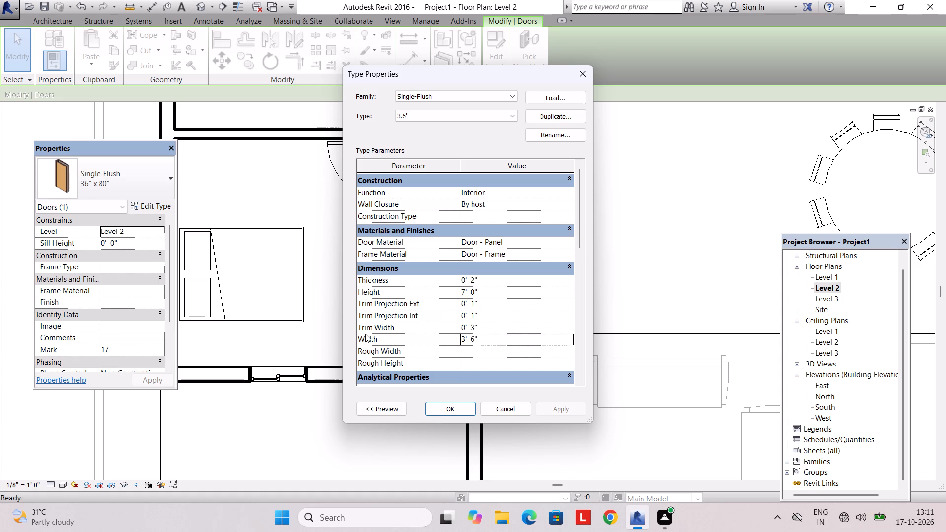
left_click(453, 409)
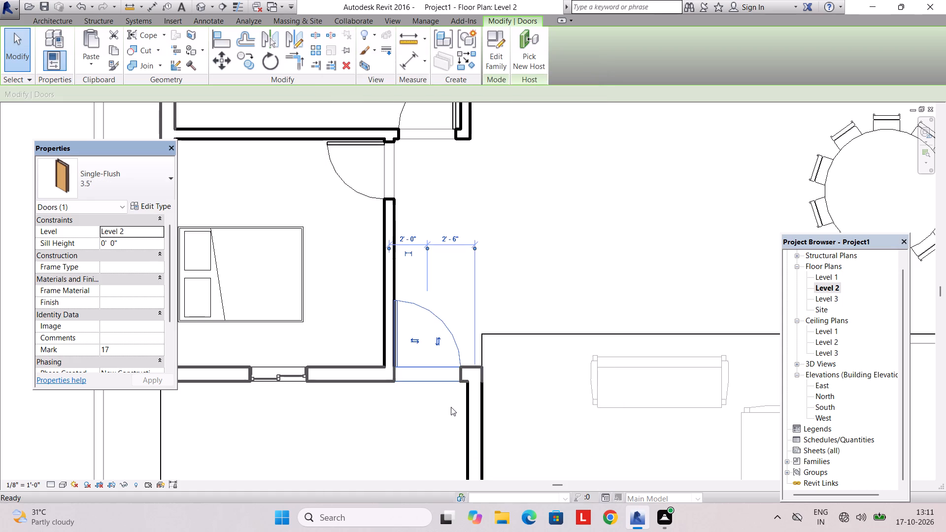
key("Escape")
Nudge the 3.5' door three increments east, away from the bedroom wall.
scroll(411, 333, "up", 2)
left_click(426, 305)
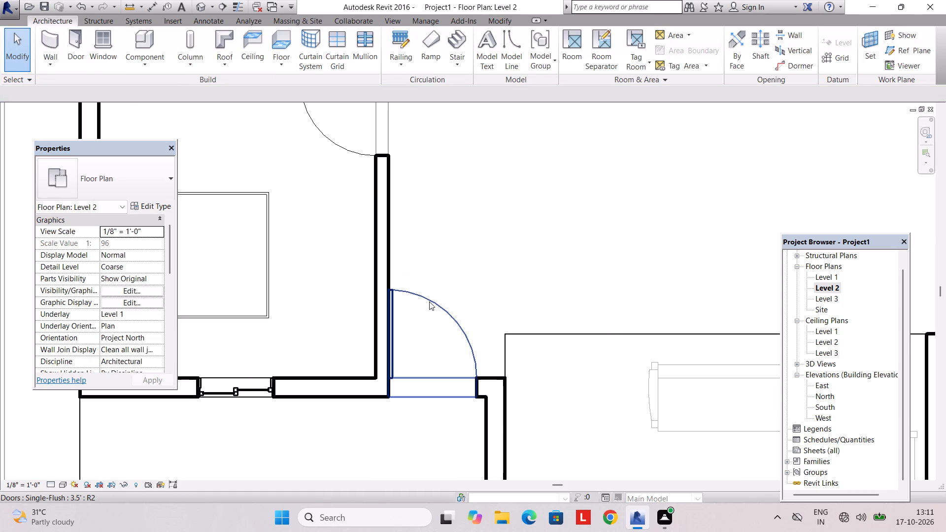
left_click(429, 301)
key("Right")
key("Right")
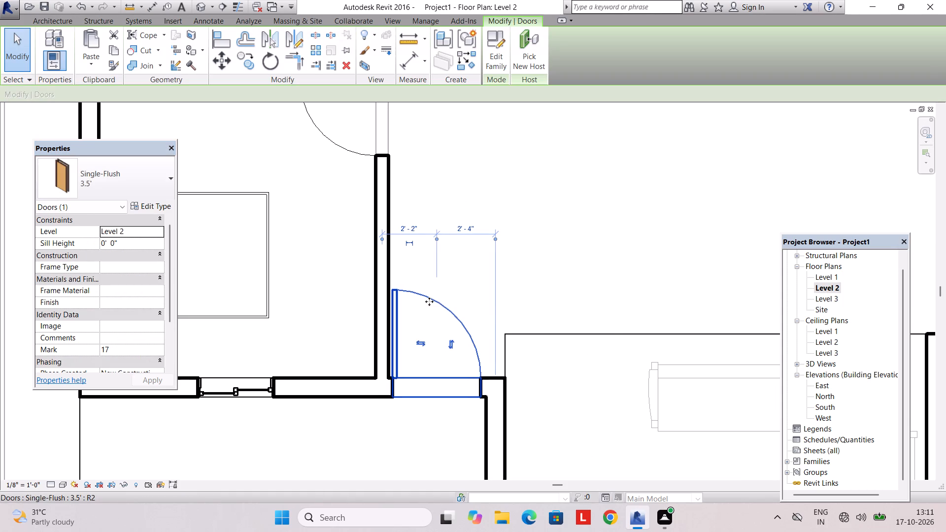
key("Right")
key("Escape")
Inspect the new upper-floor door above the entrance canopy in the 3D view.
scroll(430, 356, "down", 7)
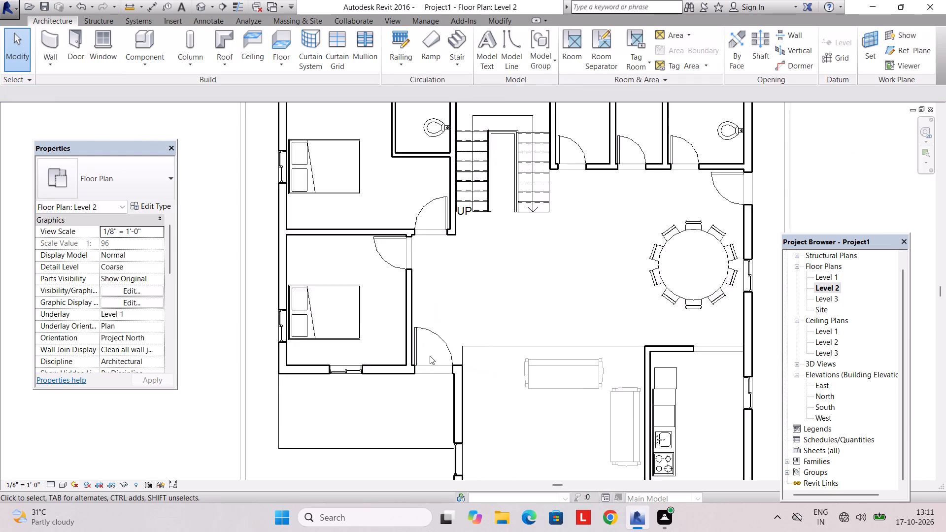
left_click(391, 23)
left_click(353, 50)
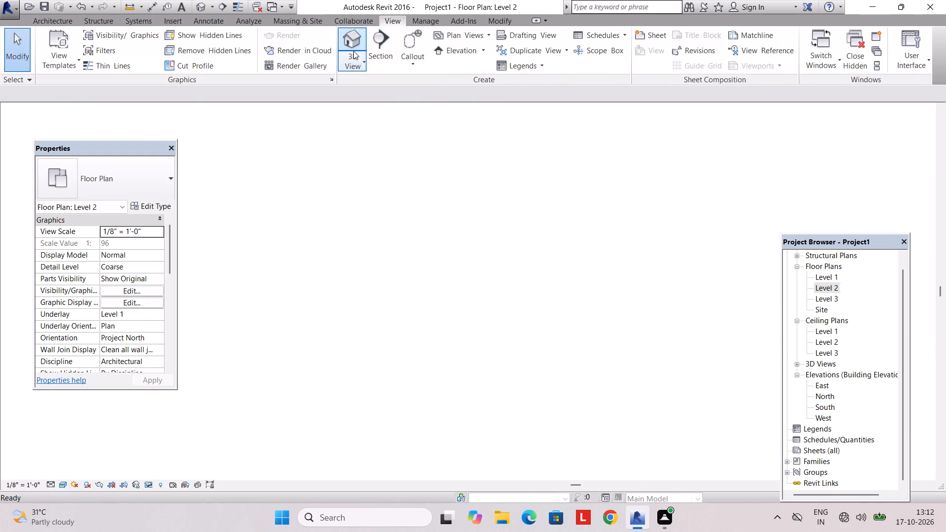
scroll(431, 288, "down", 3)
middle_click_drag(422, 301, 521, 246, "shift")
middle_click_drag(449, 314, 544, 256)
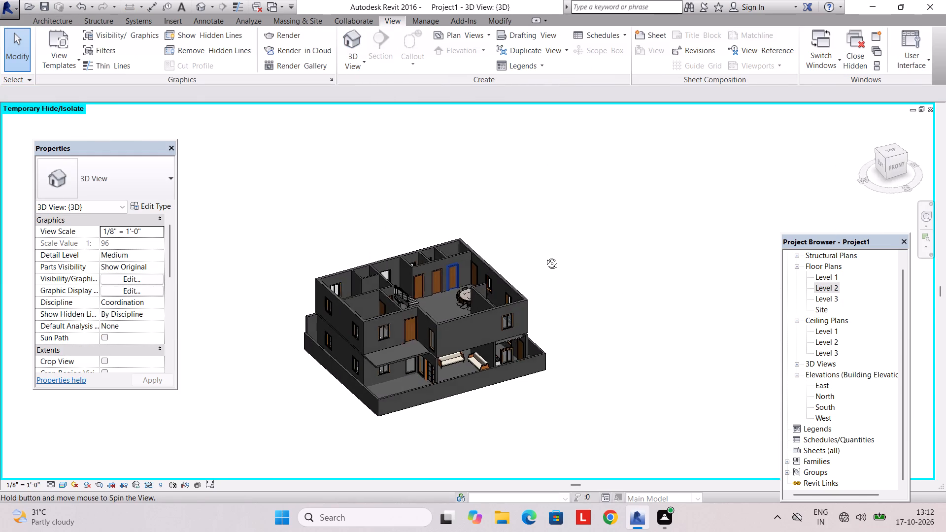
middle_click_drag(544, 256, 498, 282)
scroll(433, 312, "up", 6)
middle_click_drag(382, 333, 427, 306, "shift")
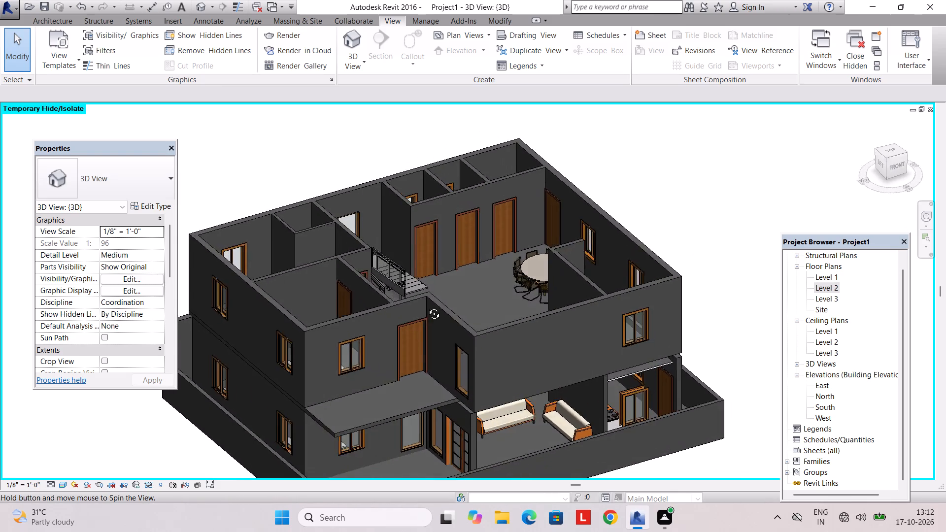
middle_click_drag(427, 306, 387, 326, "shift")
On the Level 2 plan, split the lower bedroom's south wall just before it meets the partition beside the 3.5' door.
double_click(826, 284)
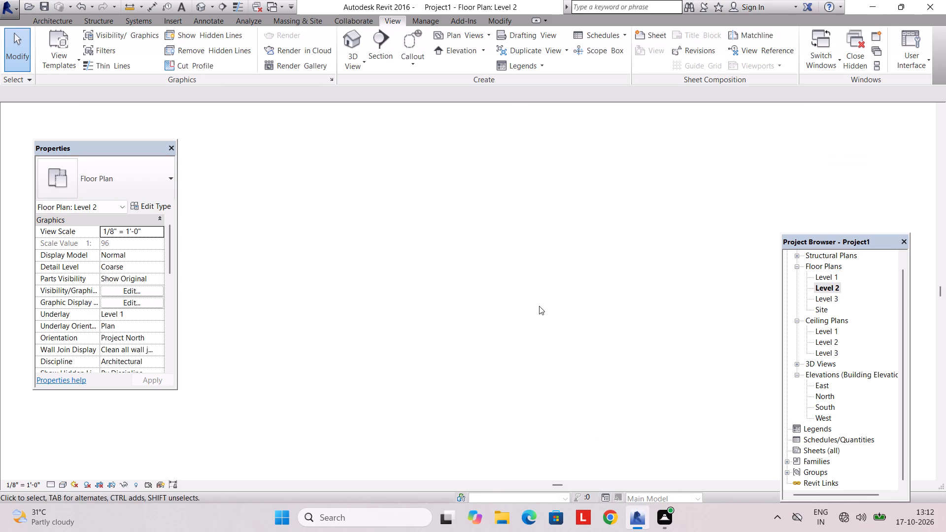
middle_click_drag(438, 343, 484, 323)
left_click(368, 351)
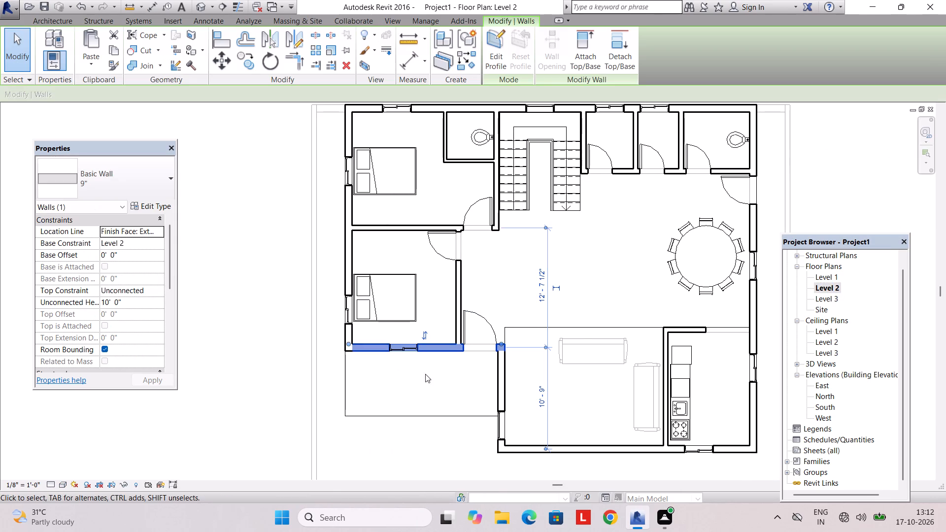
scroll(460, 366, "up", 1)
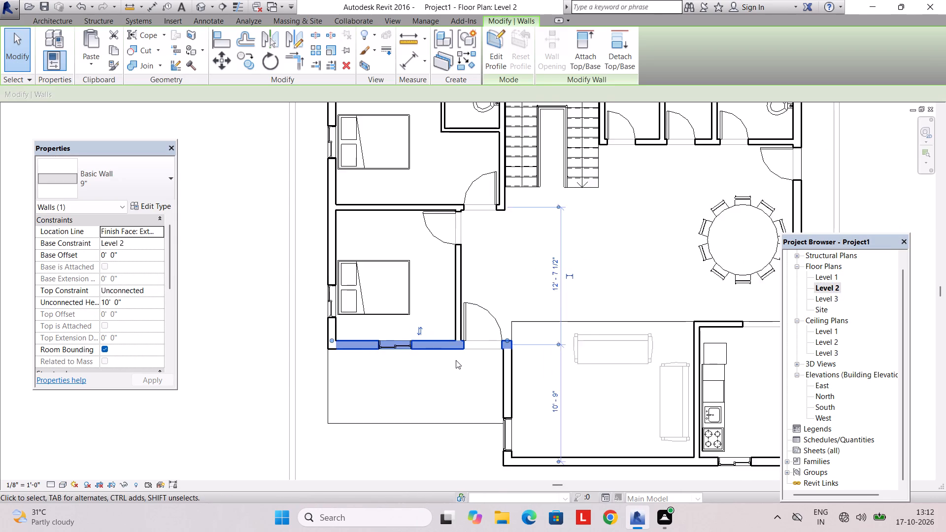
scroll(455, 360, "up", 2)
key("Escape")
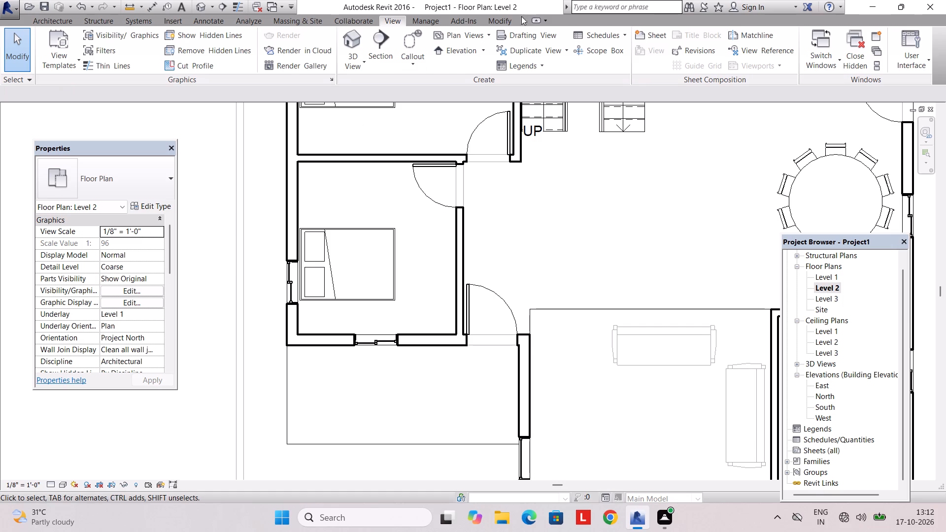
left_click(502, 22)
left_click(320, 35)
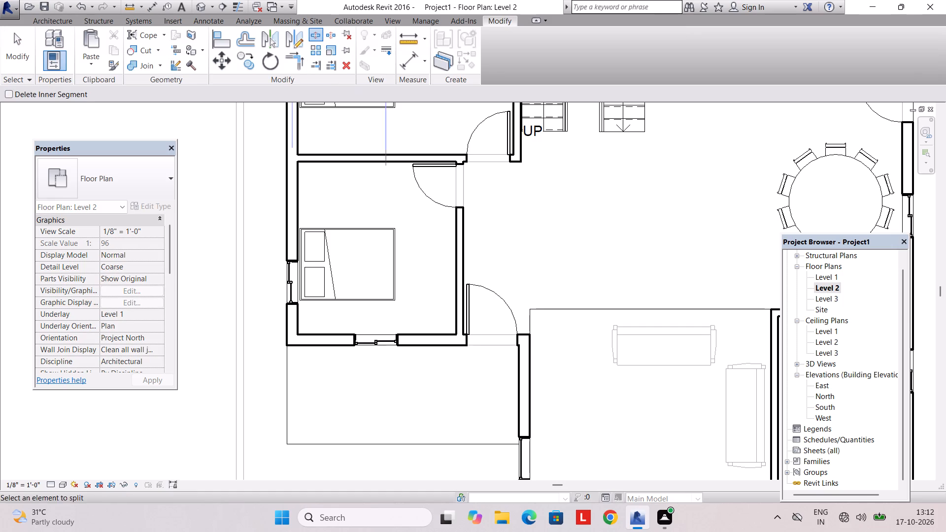
scroll(459, 334, "up", 6)
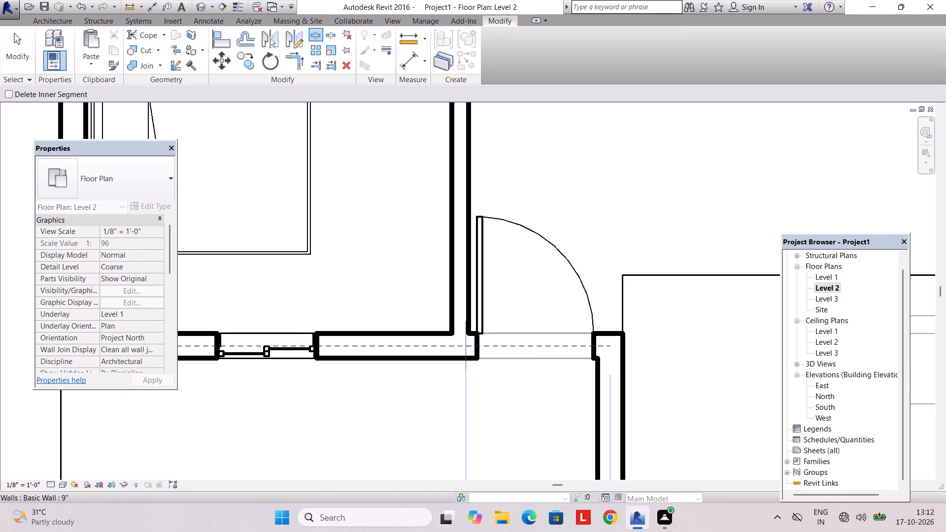
left_click(452, 347)
key("Escape")
key("Escape")
Delete the split-off bedroom wall segment containing the window.
left_click(376, 363)
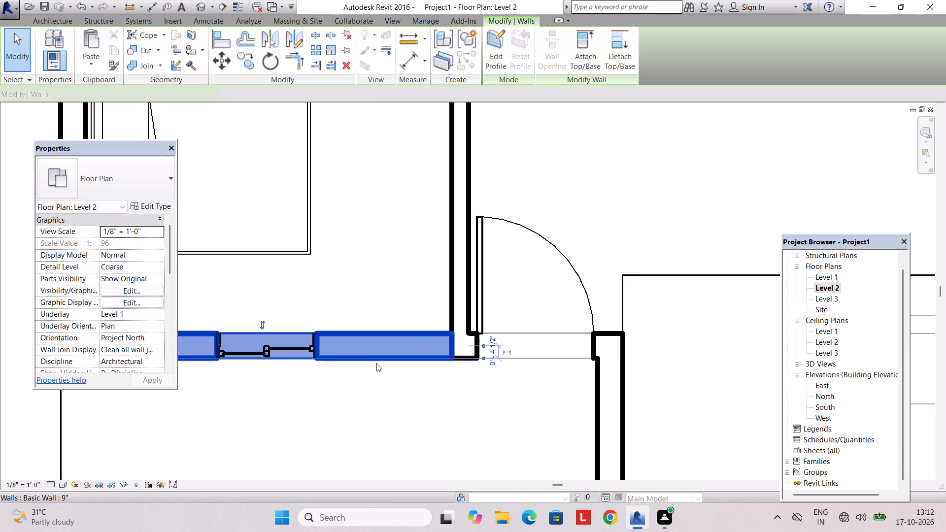
key("Delete")
Choose the Exterior Glazing curtain wall type and try to draw it across the bedroom's open south side.
scroll(383, 355, "down", 6)
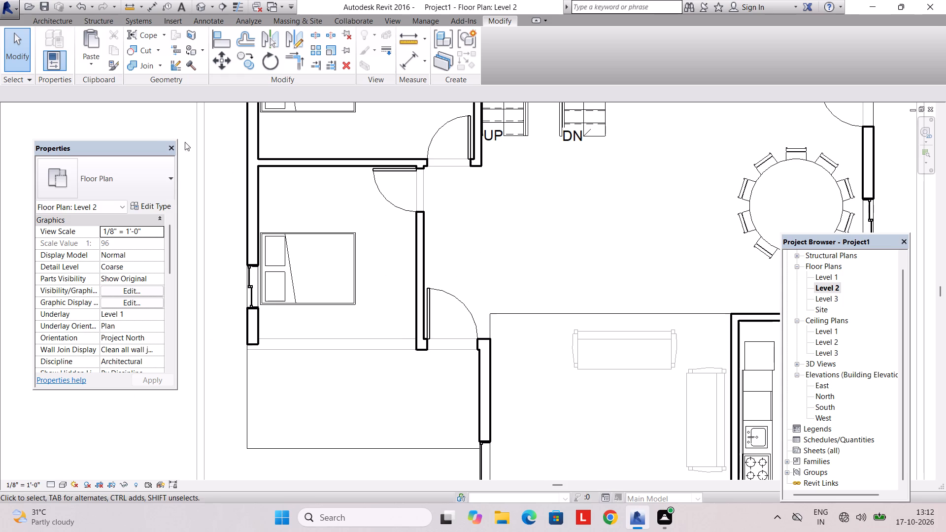
left_click(35, 23)
left_click(38, 26)
left_click(43, 34)
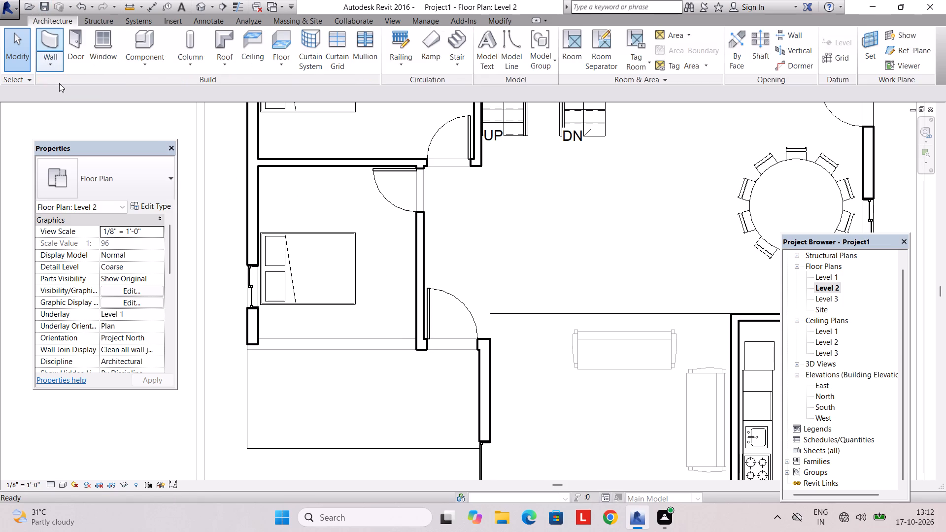
left_click(159, 177)
scroll(124, 320, "down", 9)
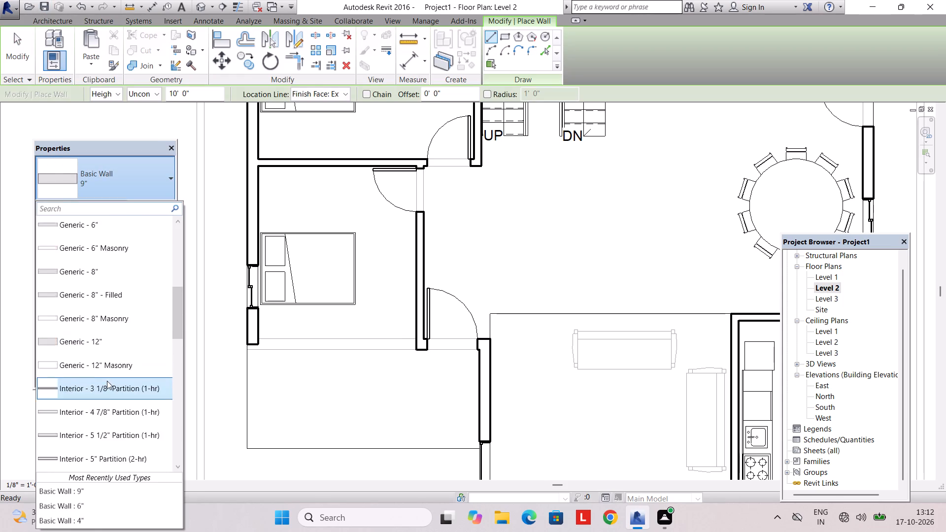
scroll(107, 381, "down", 10)
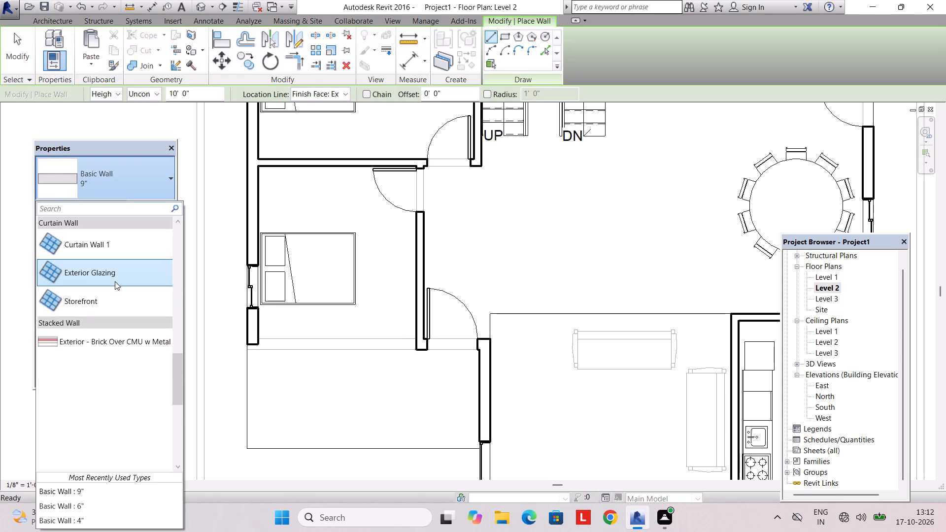
left_click(115, 281)
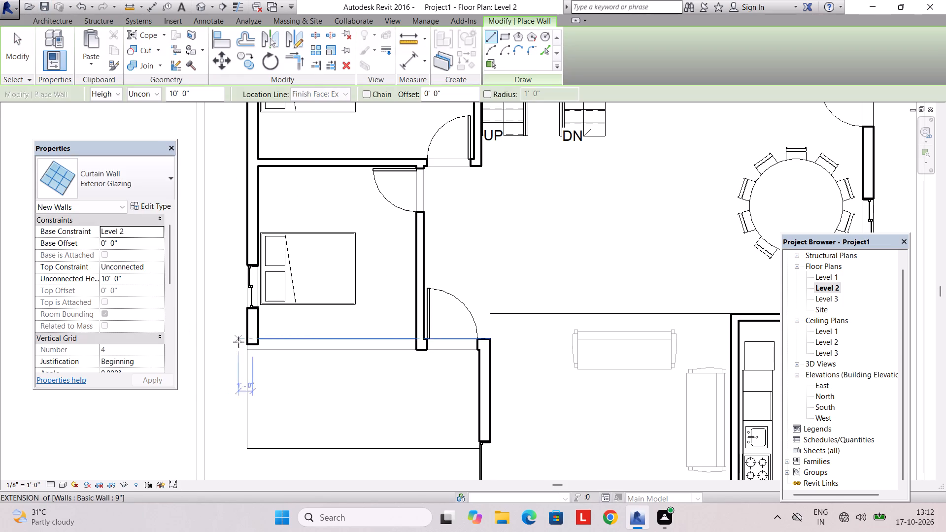
left_click(261, 342)
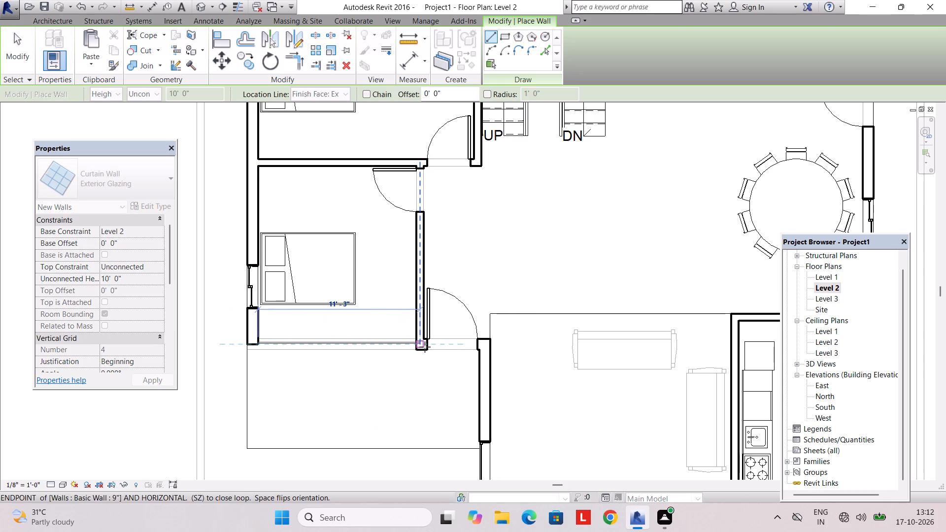
key("Escape")
Extend the bedroom's west exterior wall south to the outer face line of the removed wall.
scroll(371, 353, "up", 5)
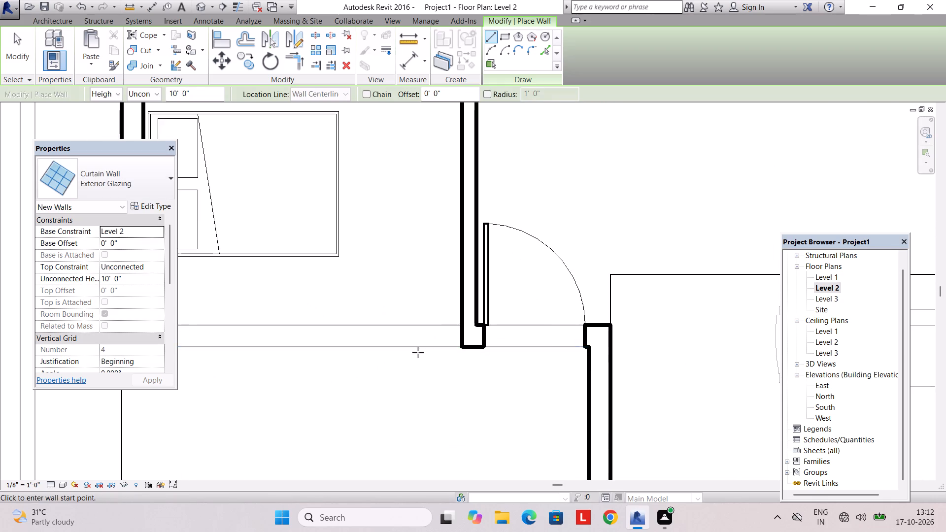
scroll(418, 352, "down", 4)
middle_click_drag(422, 369, 462, 392)
scroll(269, 377, "up", 2)
key("Escape")
key("Escape")
left_click(306, 357)
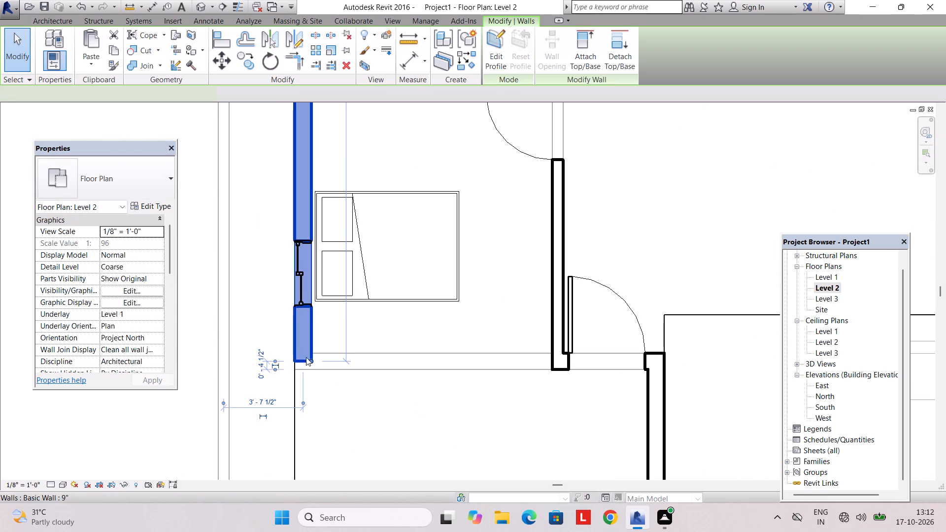
left_click(309, 360)
left_click_drag(309, 360, 310, 367)
left_click_drag(311, 358, 311, 368)
key("Escape")
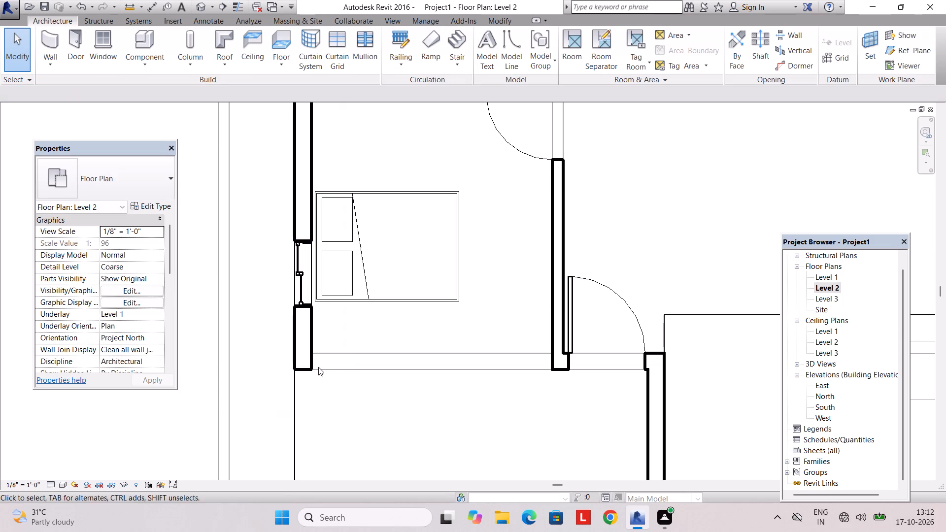
Draw an Exterior Glazing curtain wall about 11' long from the west wall's corner to the partition beside the door.
left_click(52, 42)
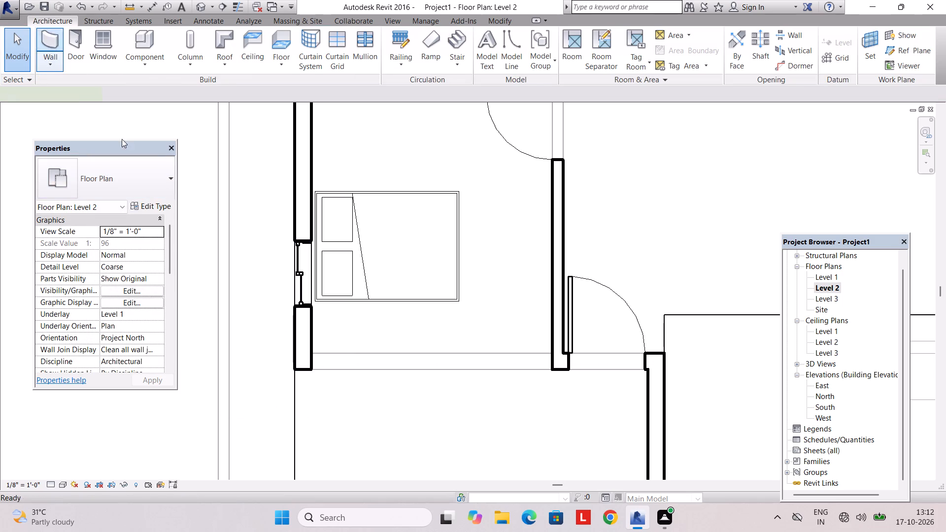
left_click(310, 371)
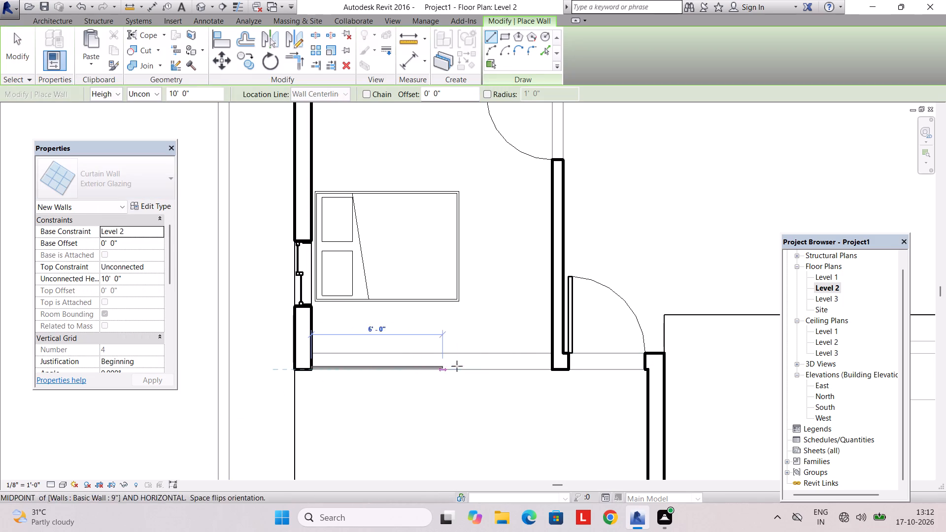
left_click(553, 369)
key("Escape")
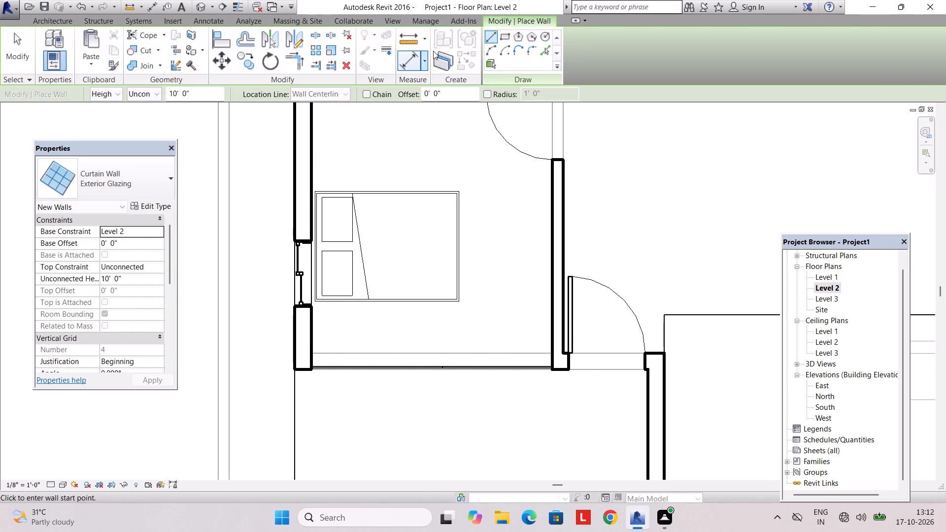
In the 3D view, change the bedroom's new curtain wall to the Storefront type.
left_click(399, 24)
left_click(356, 41)
scroll(414, 330, "down", 2)
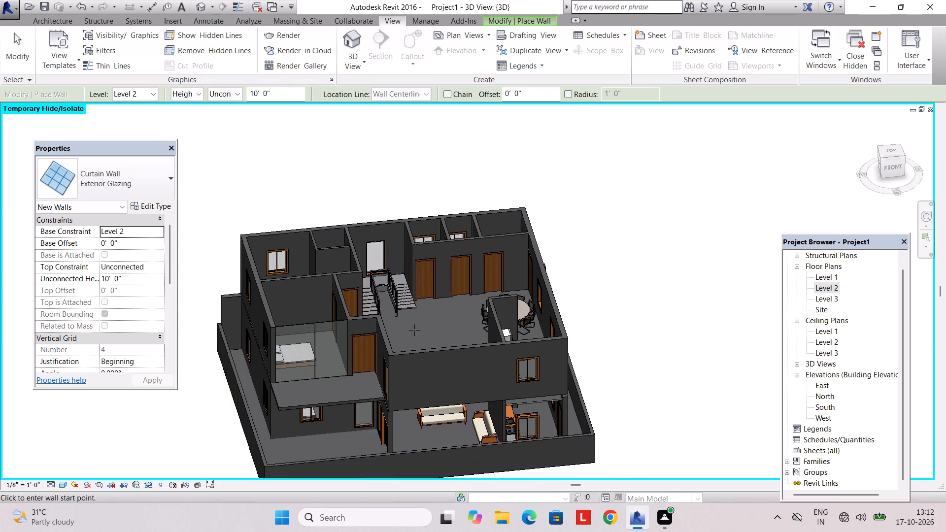
middle_click_drag(402, 336, 384, 352, "shift")
left_click(293, 332)
key("Escape")
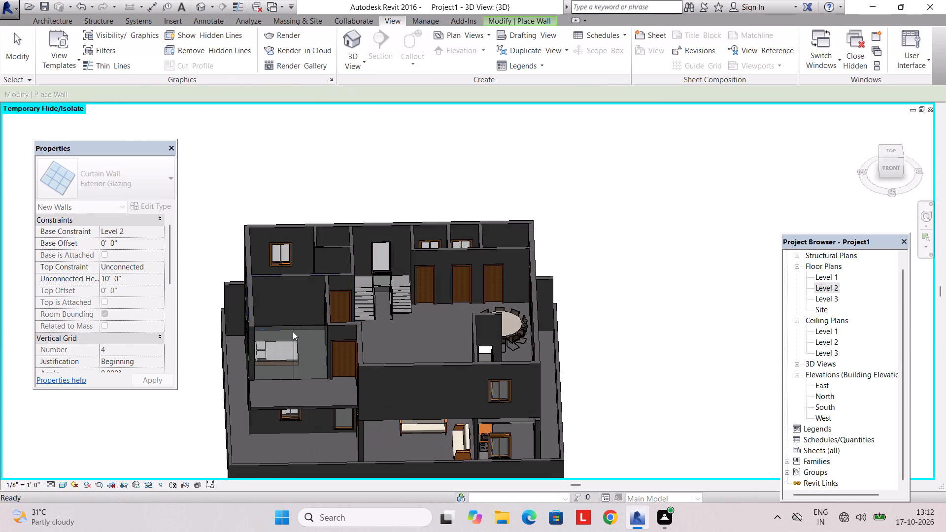
key("Escape")
left_click(293, 330)
key("Escape")
key("Escape")
left_click(300, 326)
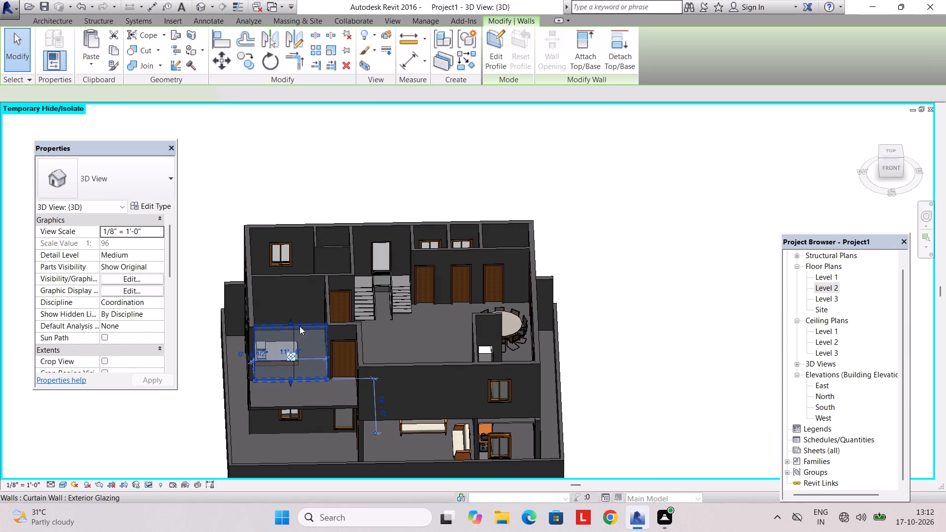
left_click(88, 190)
left_click(121, 303)
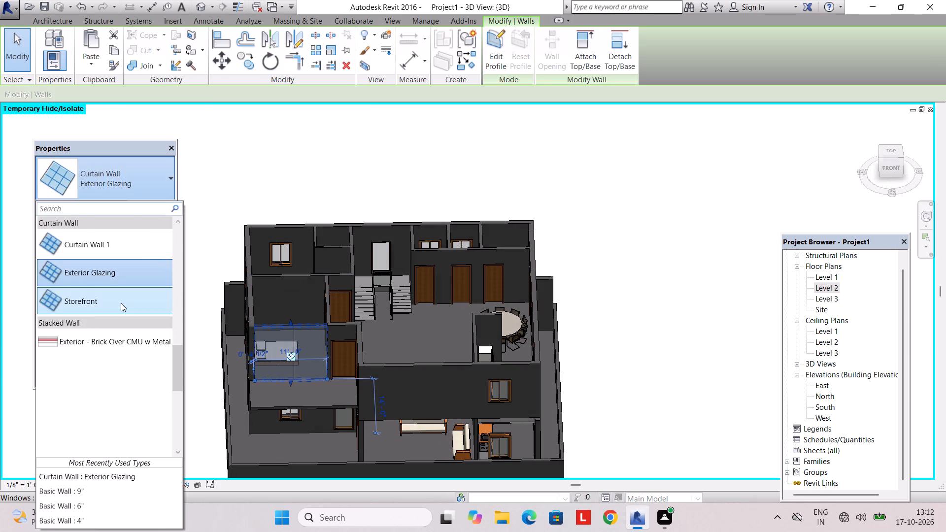
key("Escape")
key("Escape")
Set the Storefront type's join condition to Border and Vertical Grid Continuous.
middle_click_drag(337, 396, 314, 313)
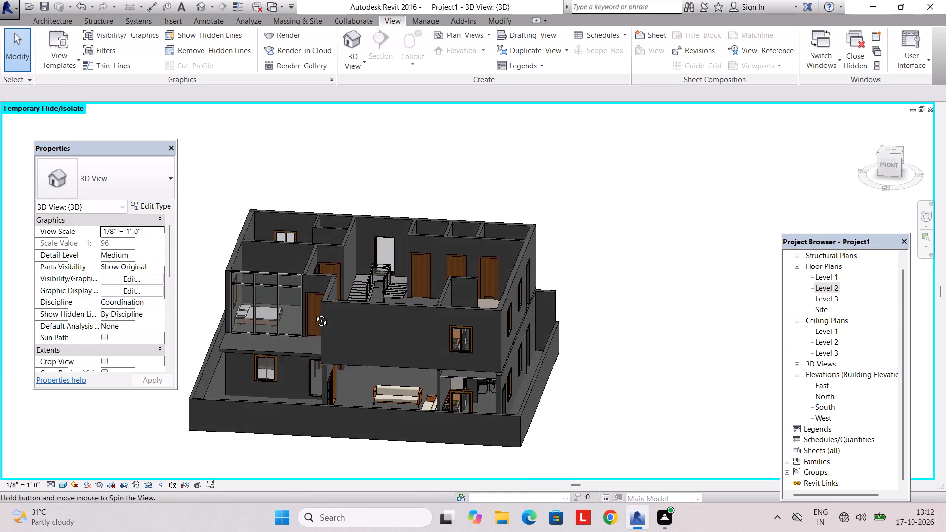
middle_click_drag(314, 313, 337, 303)
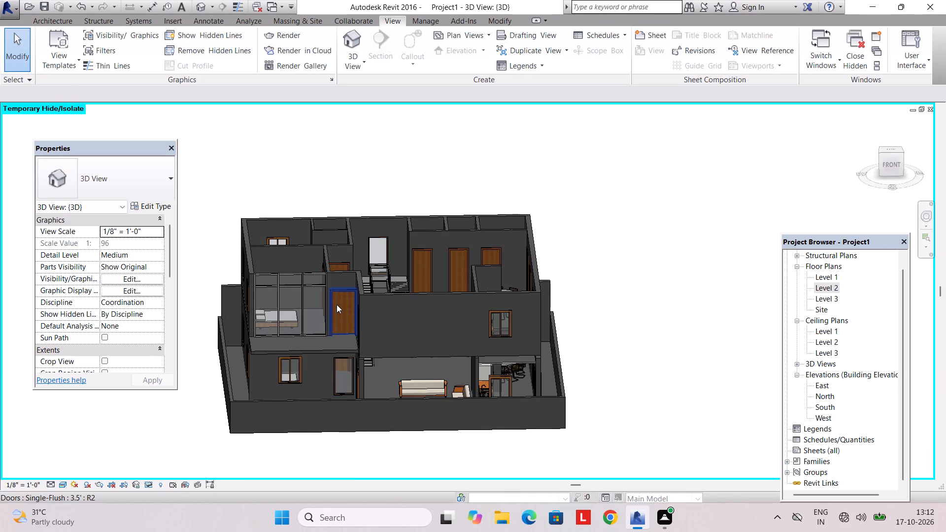
scroll(337, 304, "down", 3)
middle_click_drag(337, 306, 338, 348)
middle_click_drag(338, 348, 334, 351, "shift")
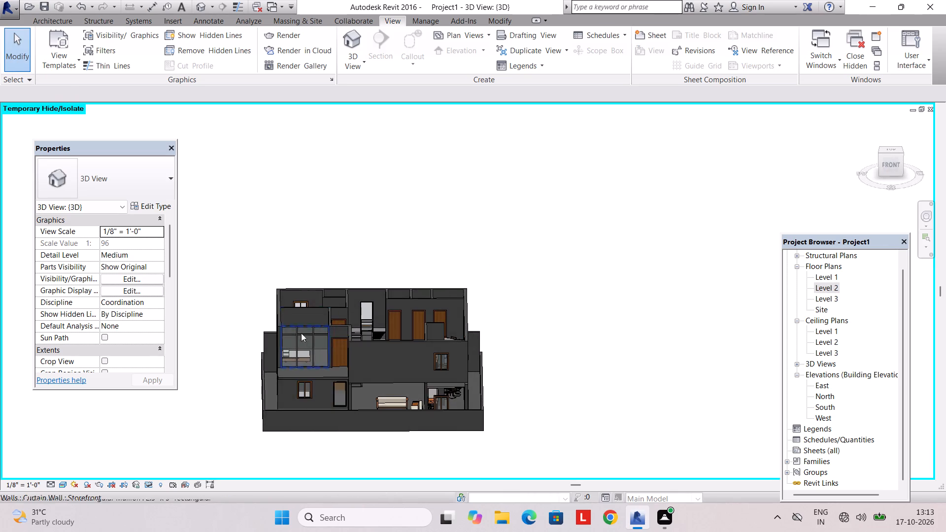
scroll(297, 327, "up", 5)
left_click(310, 340)
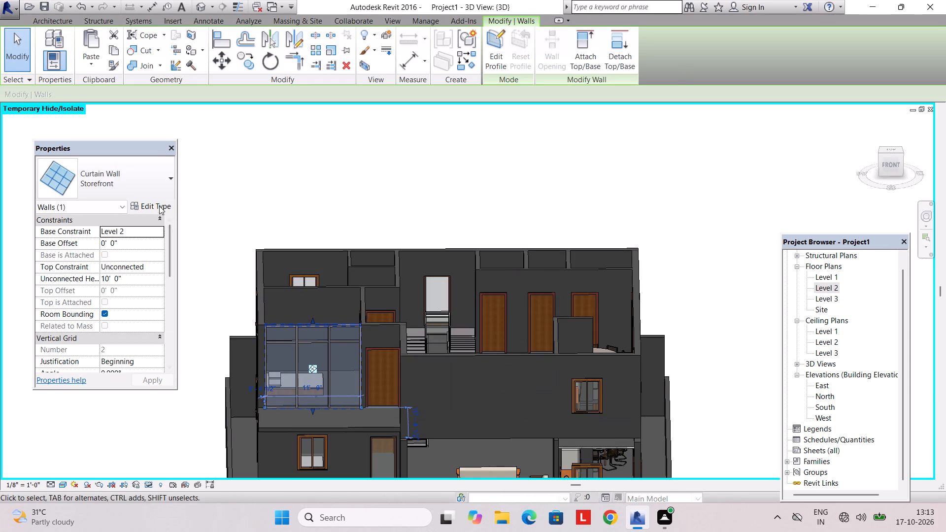
left_click(159, 205)
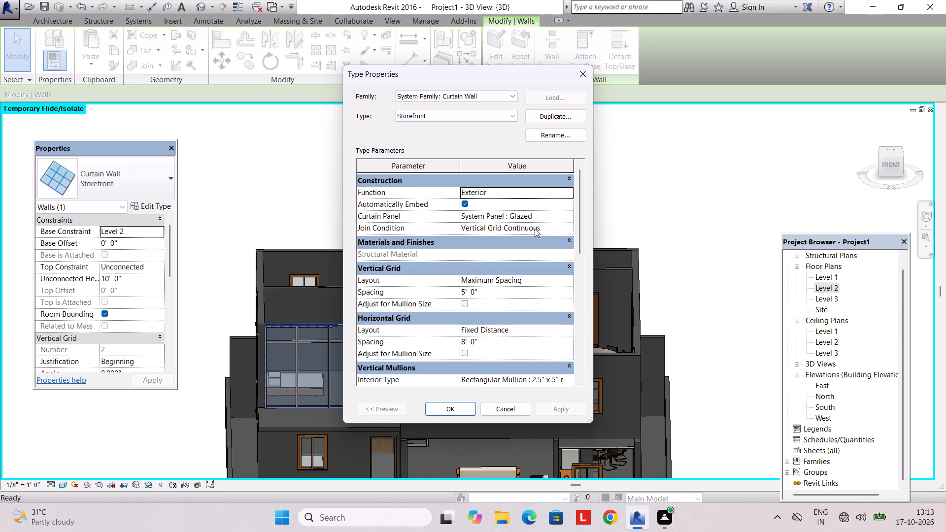
left_click(539, 226)
left_click(568, 229)
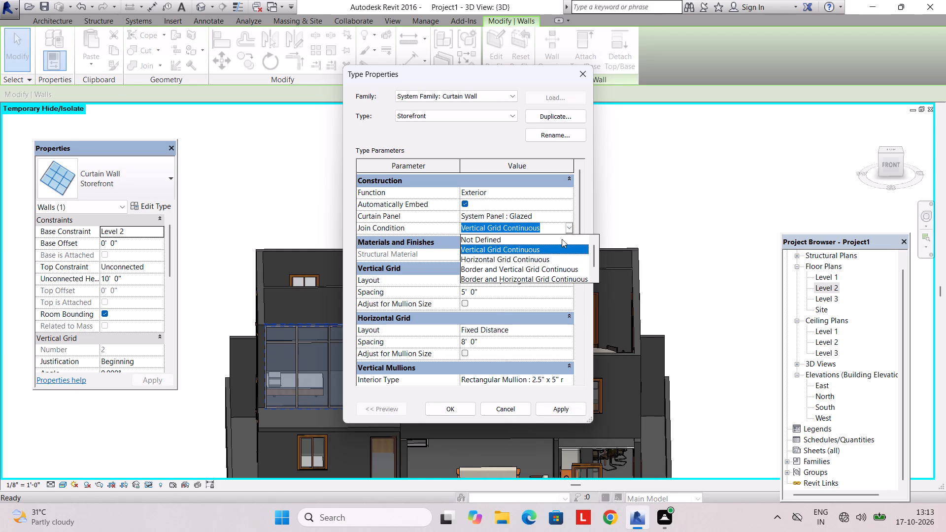
left_click(543, 268)
left_click(456, 417)
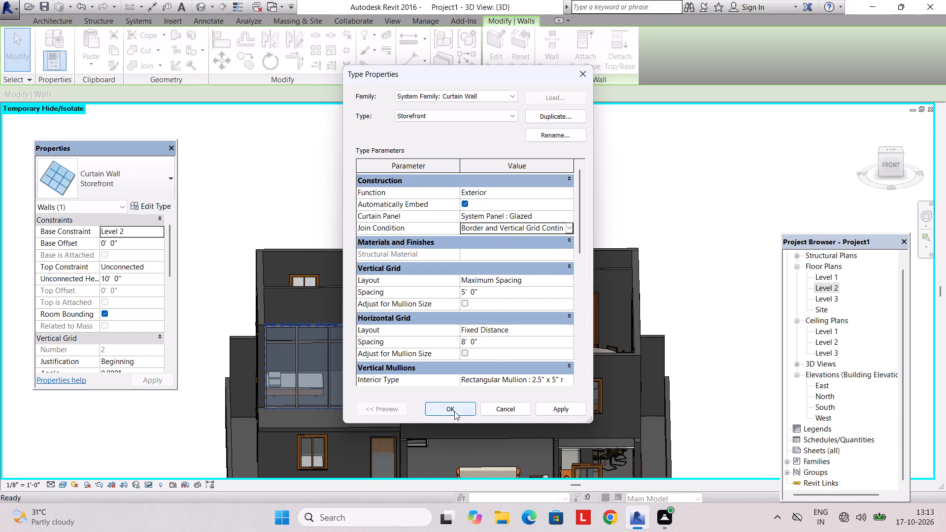
left_click(454, 411)
scroll(293, 385, "up", 2)
key("Escape")
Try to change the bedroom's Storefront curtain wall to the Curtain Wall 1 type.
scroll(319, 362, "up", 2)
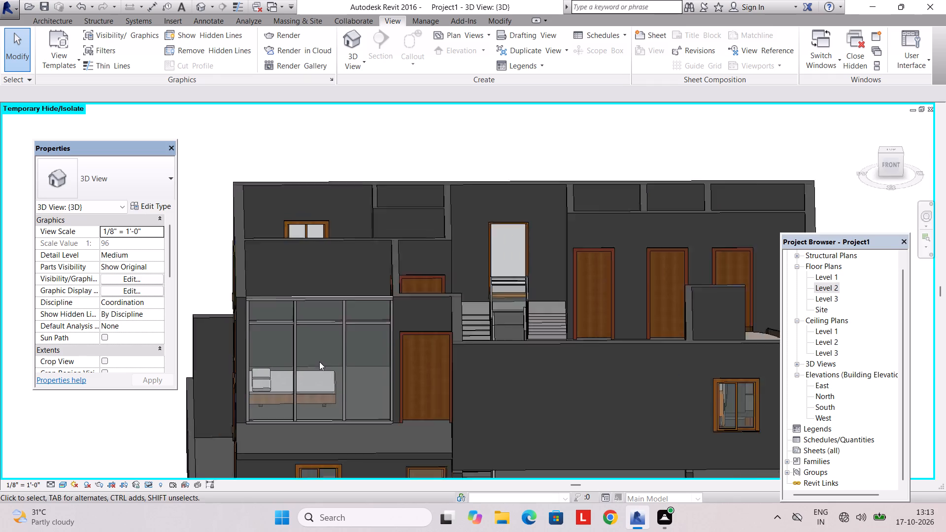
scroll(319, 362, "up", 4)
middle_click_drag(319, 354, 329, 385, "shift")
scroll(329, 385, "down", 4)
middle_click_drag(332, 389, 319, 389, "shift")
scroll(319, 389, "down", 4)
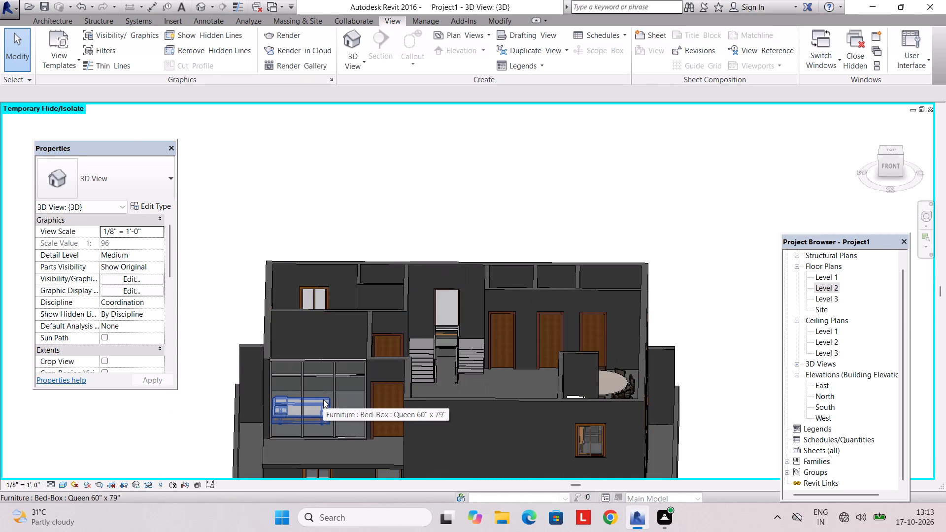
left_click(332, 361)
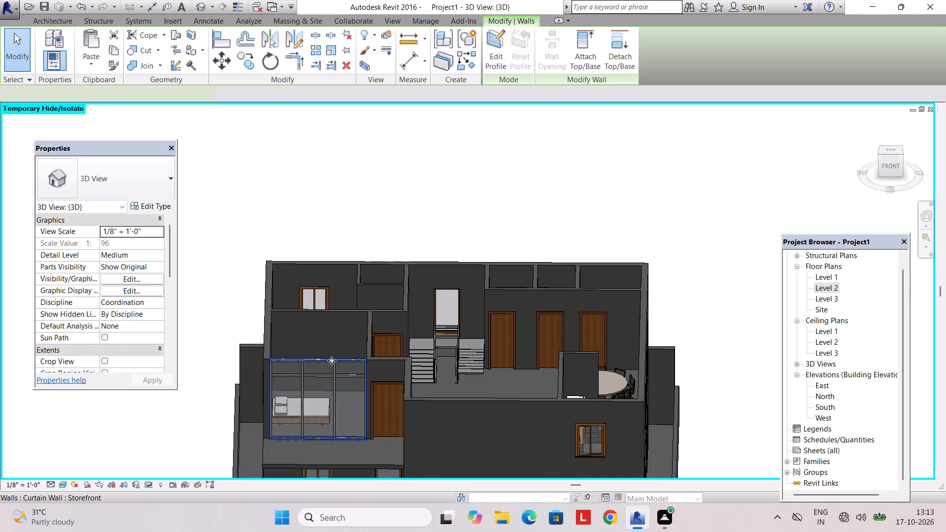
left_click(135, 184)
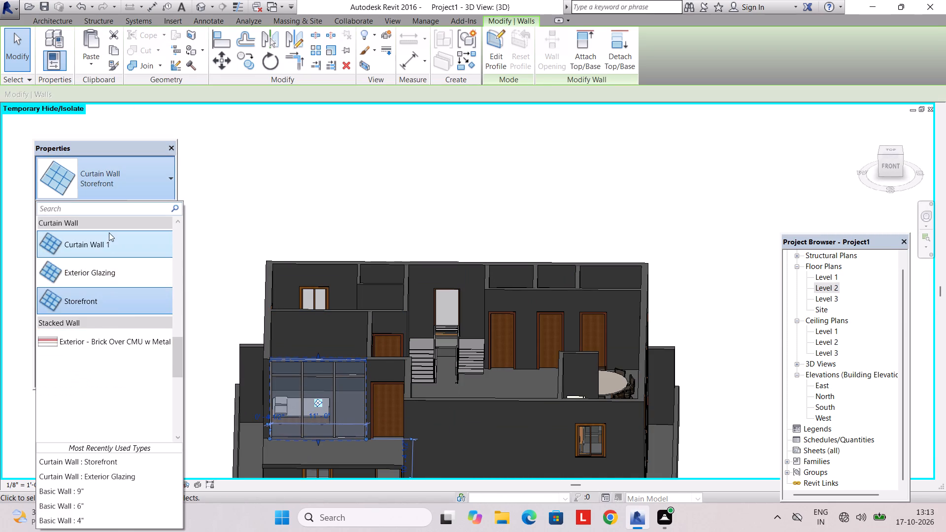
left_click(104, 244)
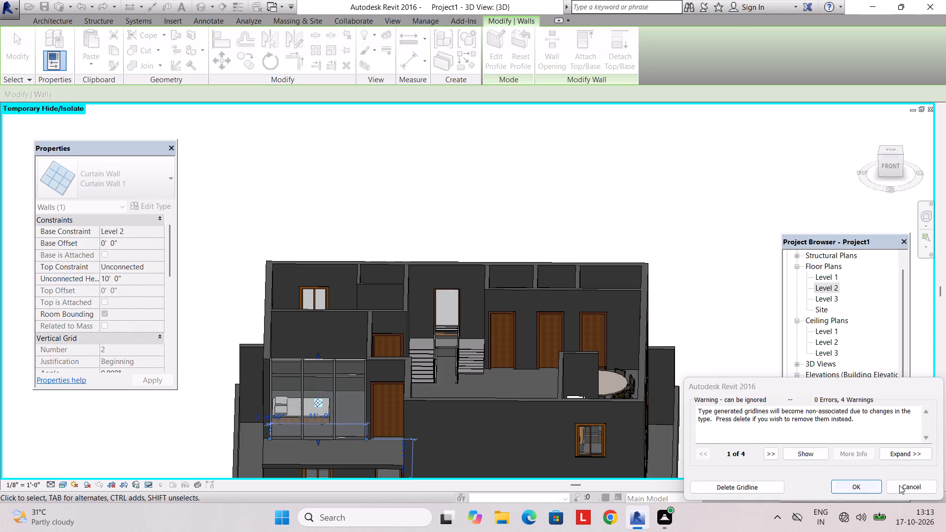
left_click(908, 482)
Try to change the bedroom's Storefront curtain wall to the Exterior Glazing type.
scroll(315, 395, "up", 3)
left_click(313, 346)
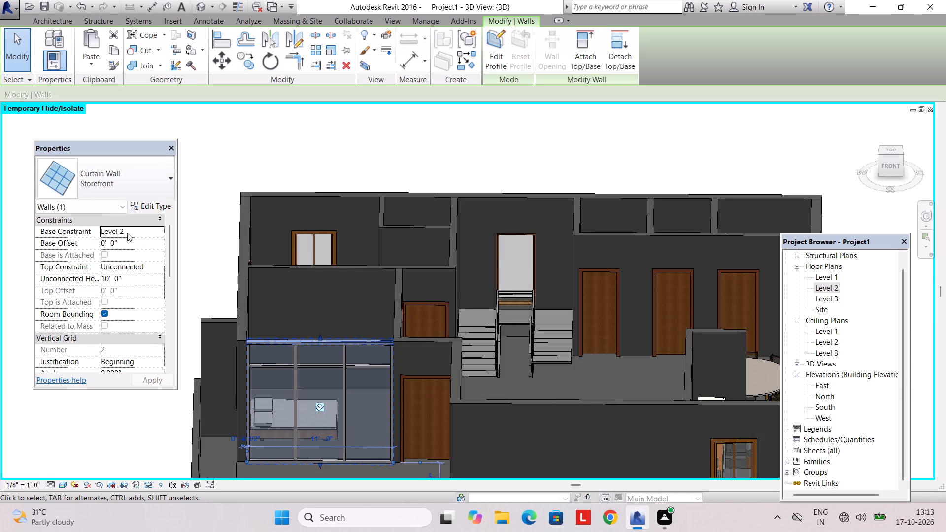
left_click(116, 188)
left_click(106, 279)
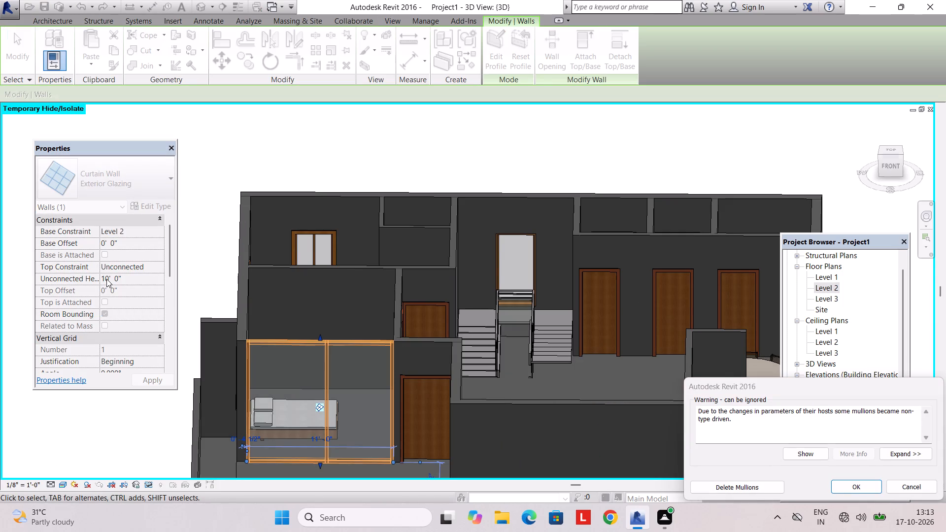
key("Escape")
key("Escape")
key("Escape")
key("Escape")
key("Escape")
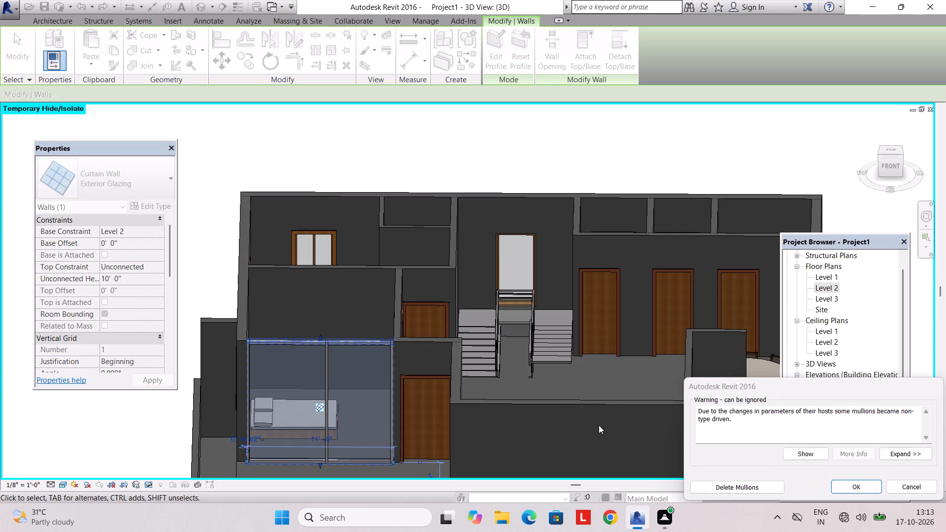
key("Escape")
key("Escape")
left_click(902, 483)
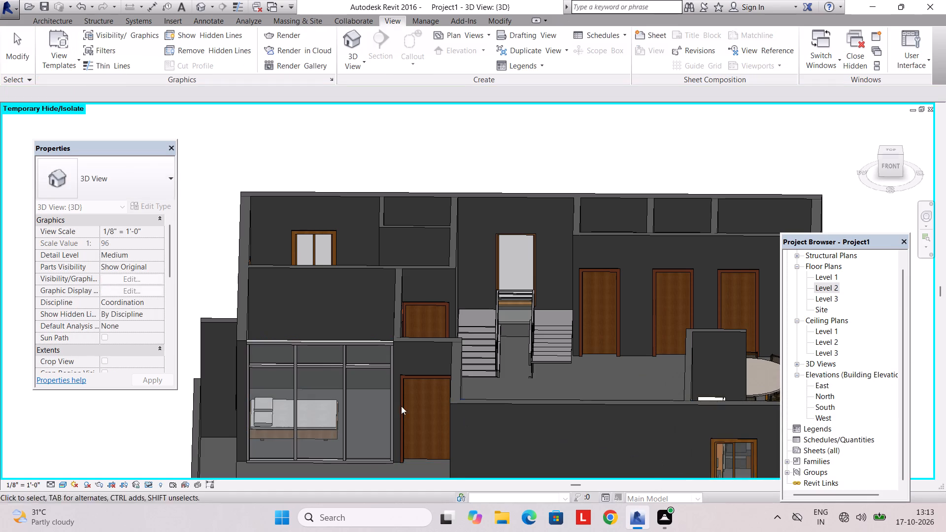
Delete the Storefront curtain wall across the bedroom's south side.
left_click(318, 348)
key("Delete")
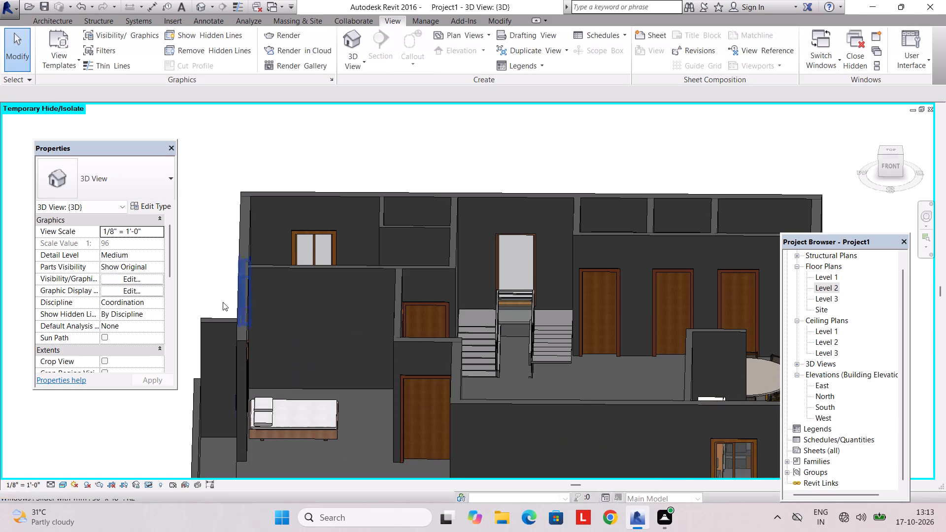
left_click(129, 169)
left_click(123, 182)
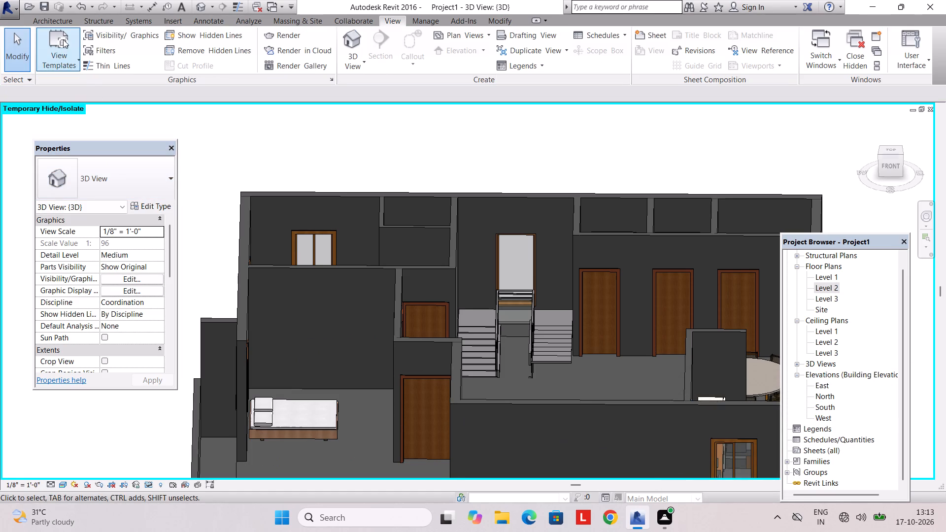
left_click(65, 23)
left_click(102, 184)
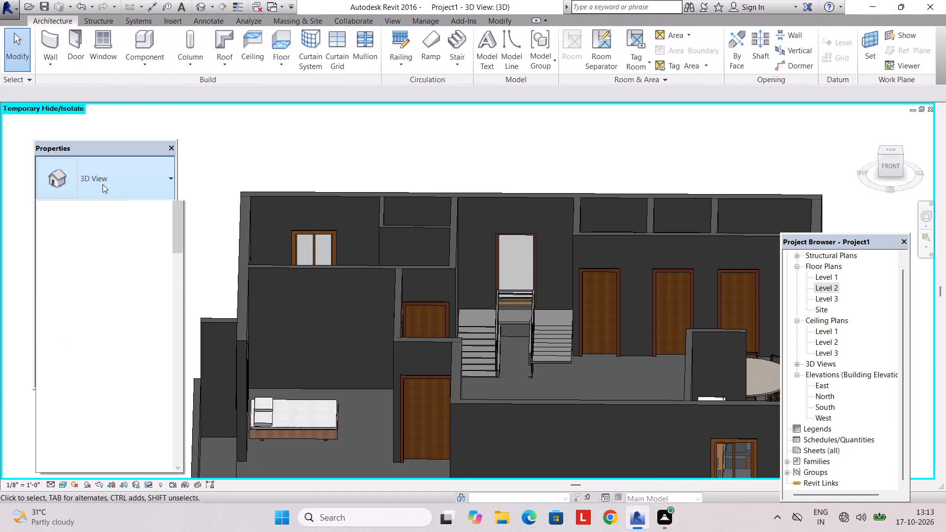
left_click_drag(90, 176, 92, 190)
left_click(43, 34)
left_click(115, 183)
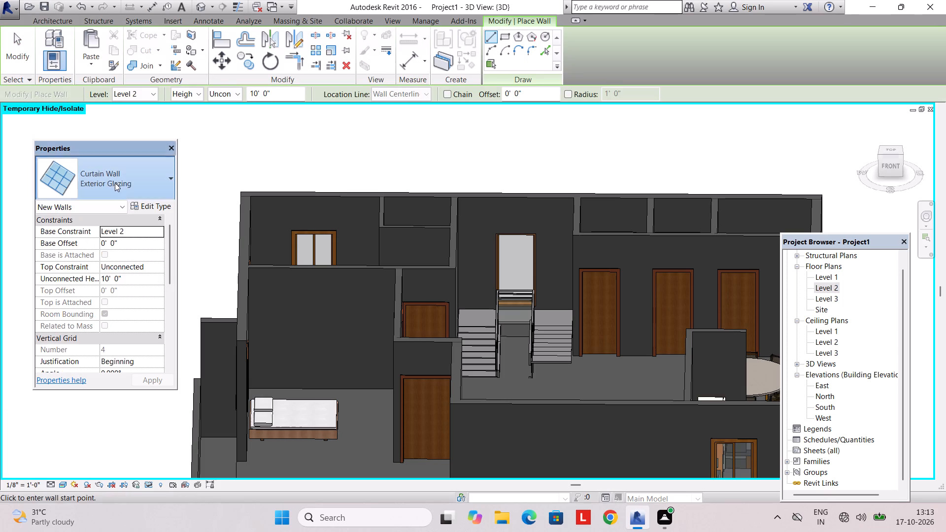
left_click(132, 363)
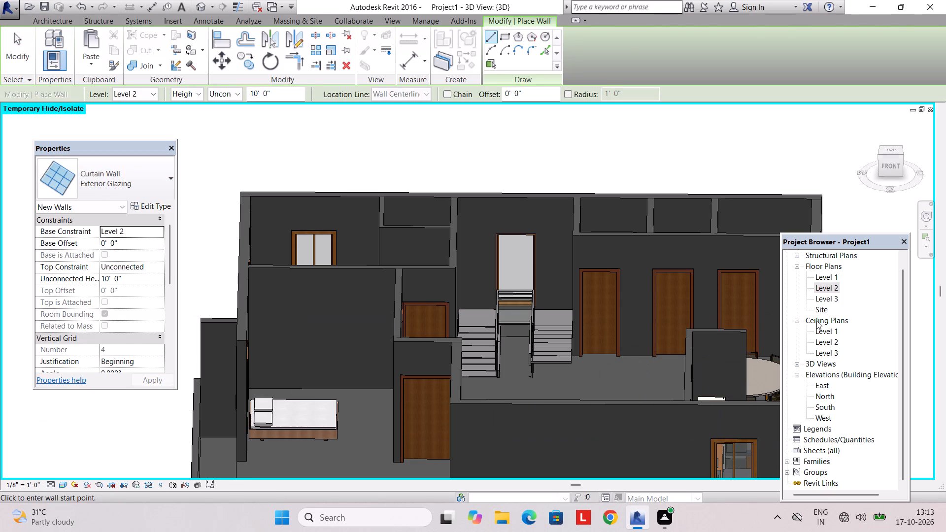
In the Level 2 floor plan, draw an 11' Exterior Glazing curtain wall from the bedroom's west wall corner to the partition beside the door.
double_click(836, 328)
double_click(830, 280)
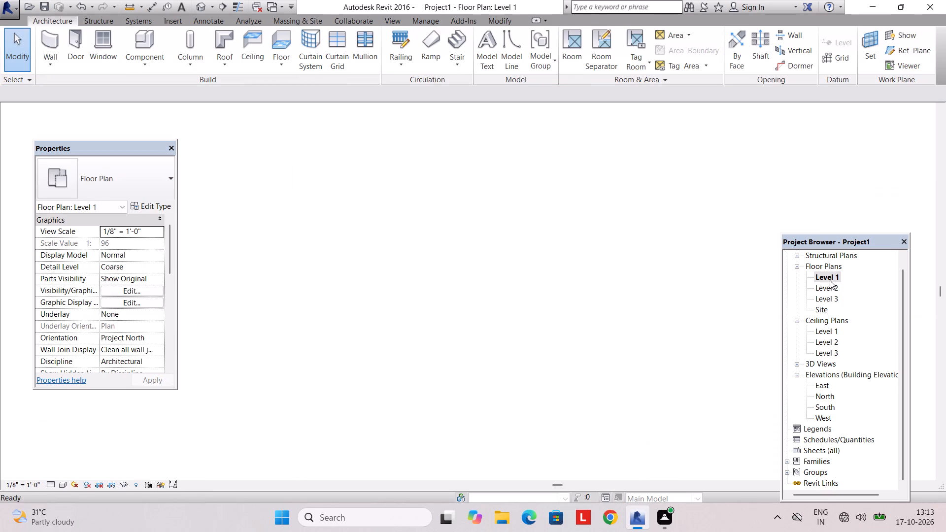
double_click(820, 287)
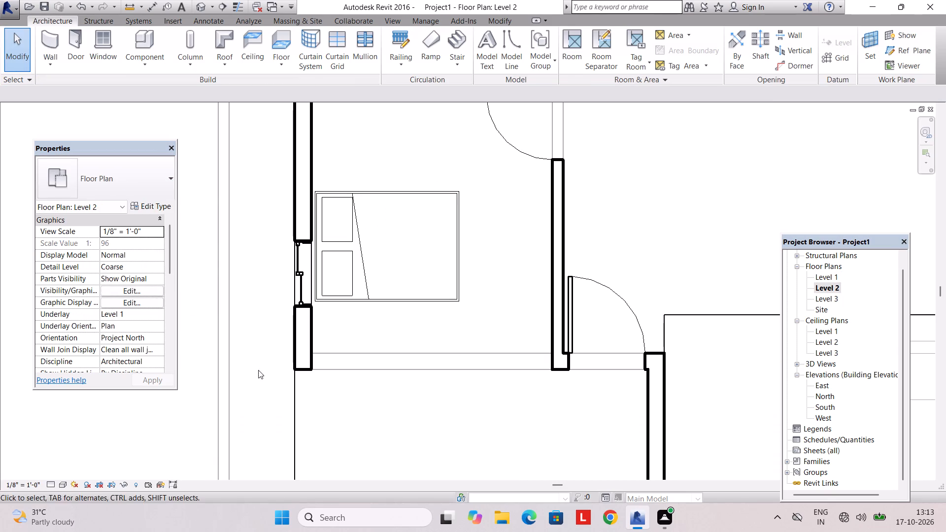
left_click(47, 42)
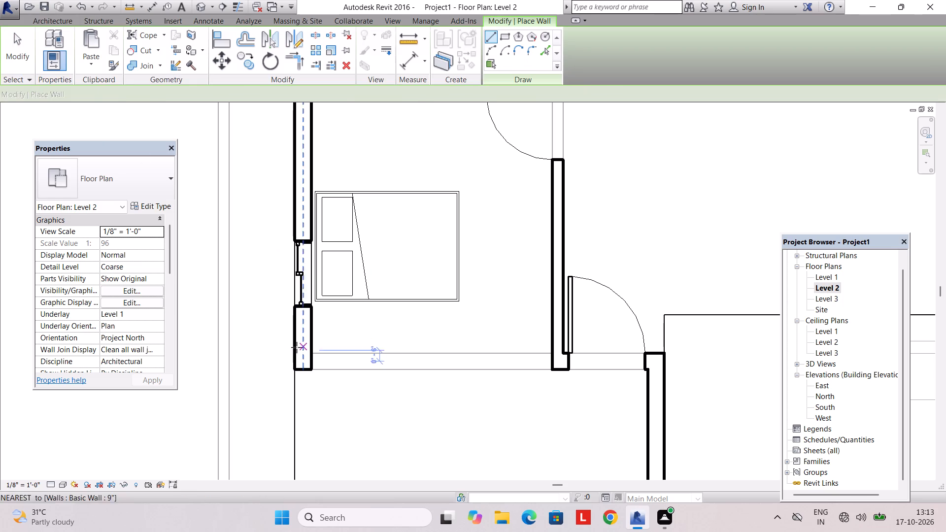
left_click(312, 368)
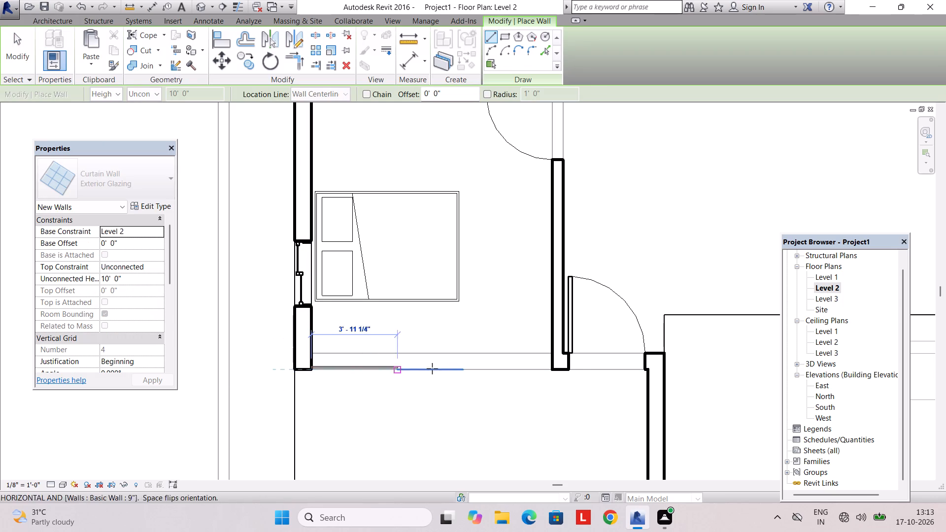
left_click(556, 362)
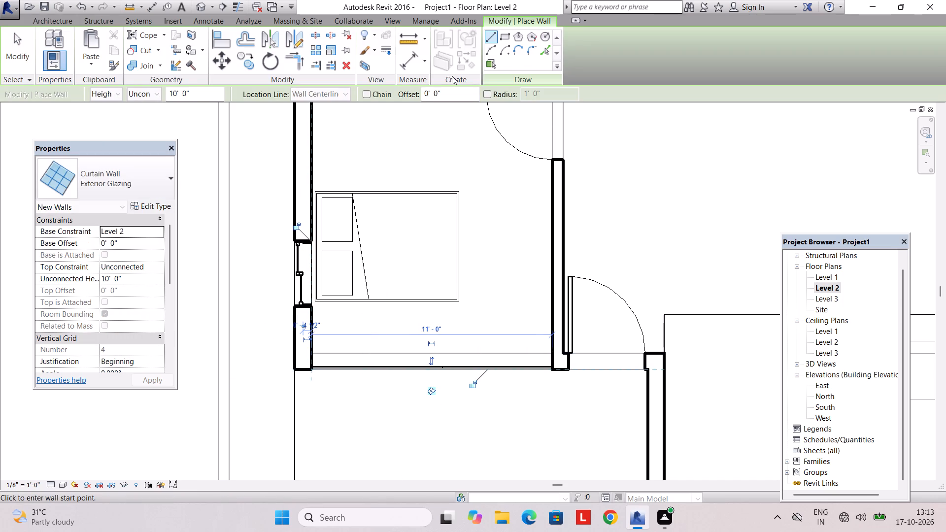
key("Escape")
Examine the bedroom's redrawn curtain wall in the 3D view.
left_click(393, 29)
left_click(393, 23)
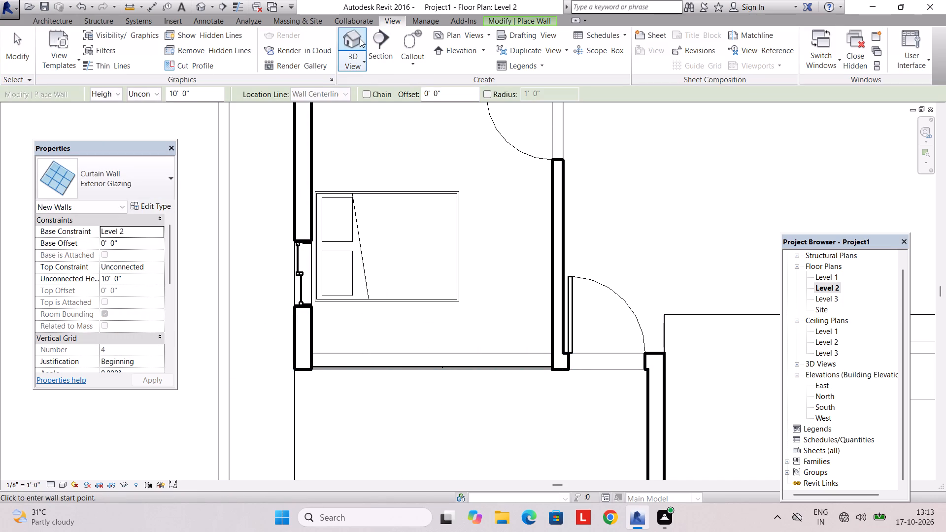
left_click(360, 38)
scroll(396, 263, "down", 3)
middle_click_drag(397, 281, 429, 307, "shift")
scroll(417, 339, "up", 2)
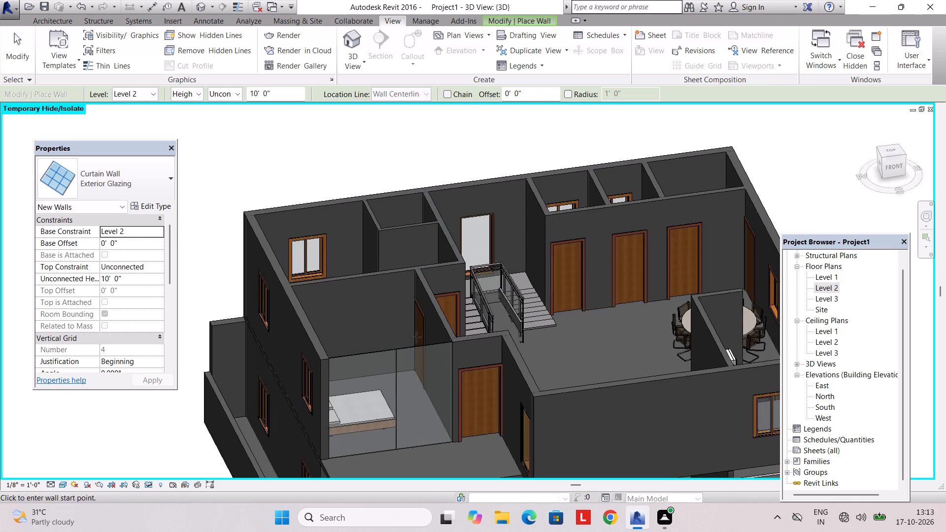
middle_click_drag(422, 373, 357, 343, "shift")
middle_click_drag(323, 450, 350, 450)
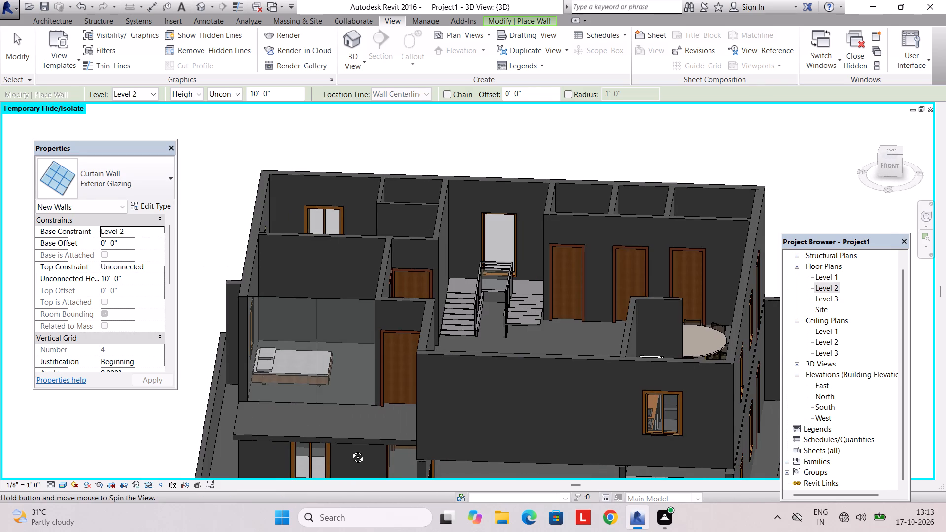
middle_click_drag(350, 450, 350, 449)
key("Escape")
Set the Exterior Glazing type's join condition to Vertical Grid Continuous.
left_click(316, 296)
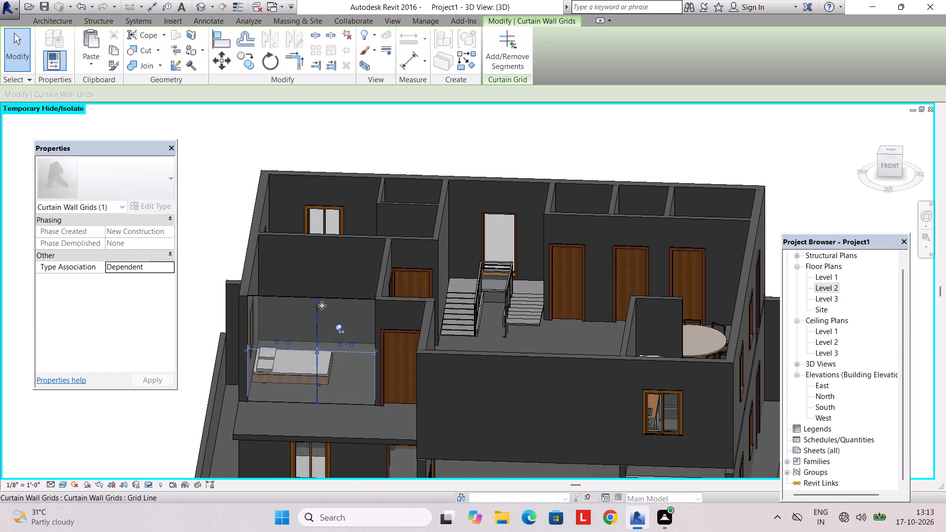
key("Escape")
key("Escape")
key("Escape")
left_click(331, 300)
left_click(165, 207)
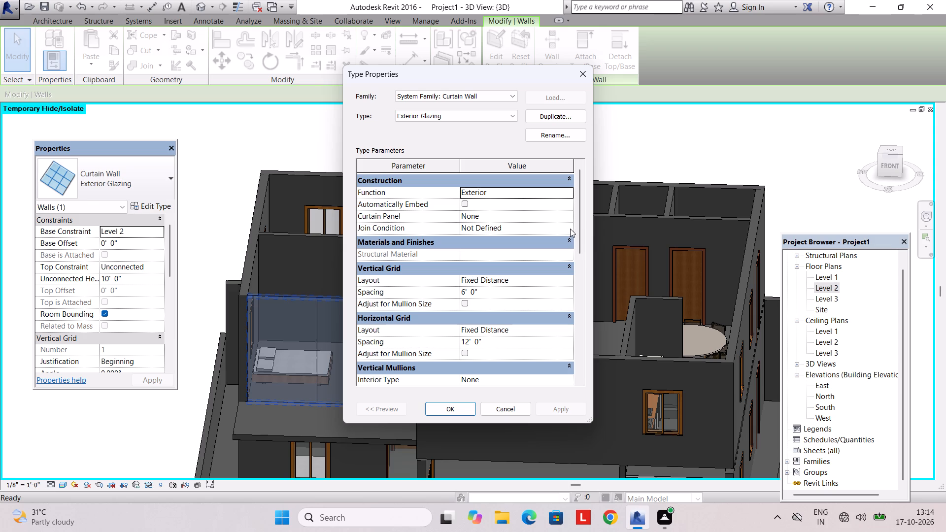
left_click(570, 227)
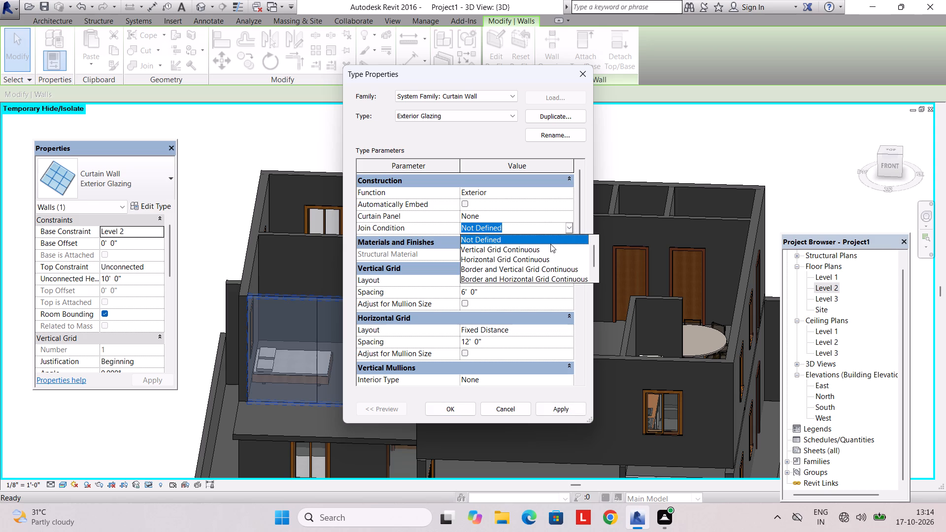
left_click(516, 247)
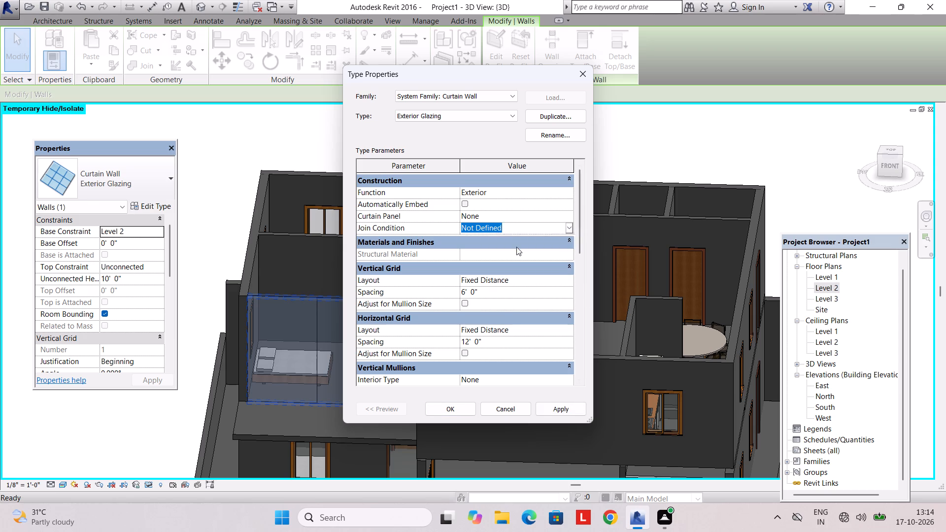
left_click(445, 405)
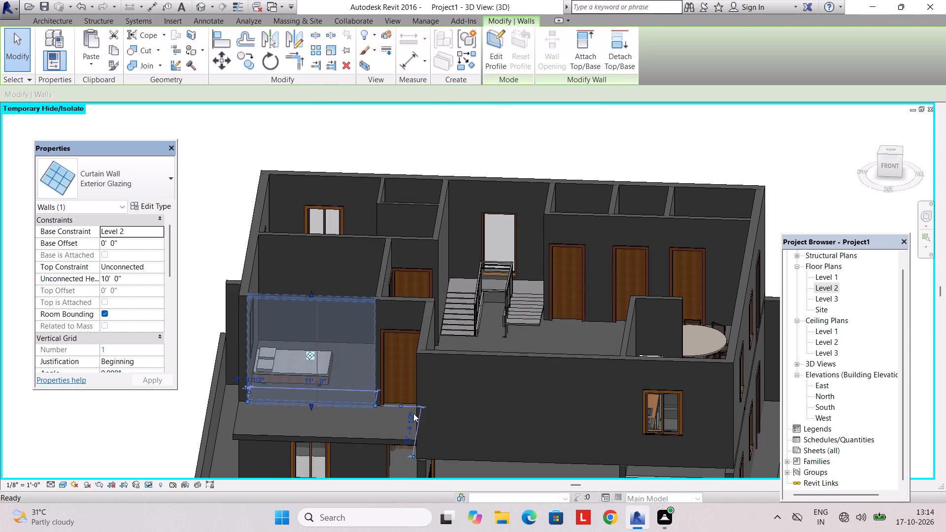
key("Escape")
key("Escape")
Set the Exterior Glazing type's join condition to Border and Vertical Grid Continuous.
scroll(300, 369, "up", 5)
middle_click_drag(297, 340, 315, 319)
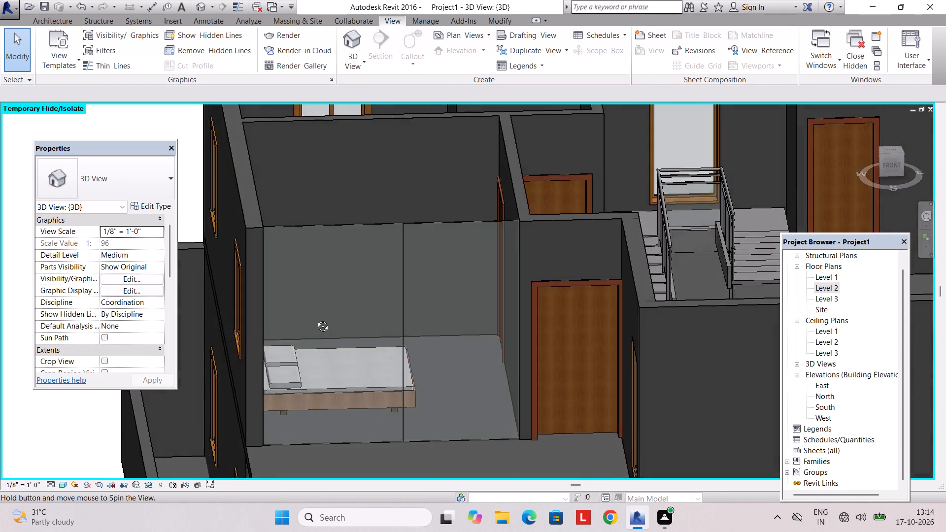
middle_click_drag(315, 319, 304, 289)
left_click(372, 155)
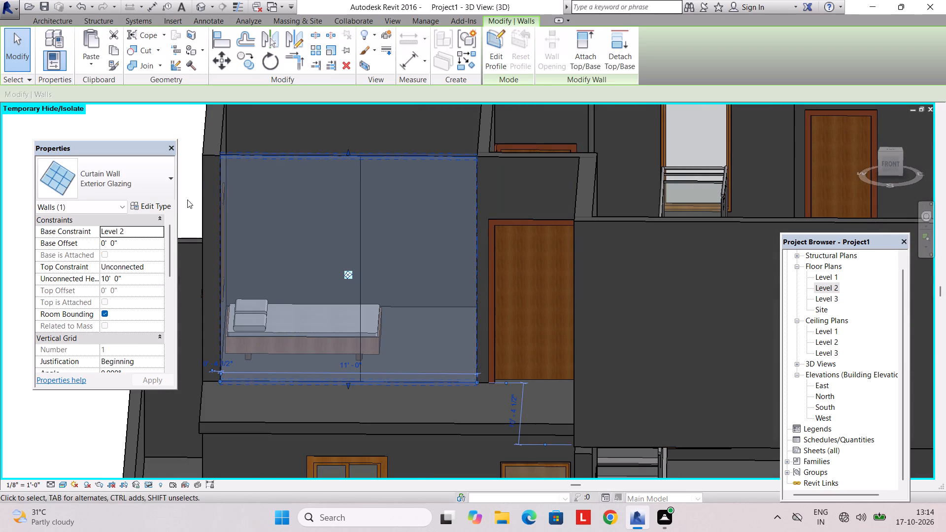
left_click(138, 201)
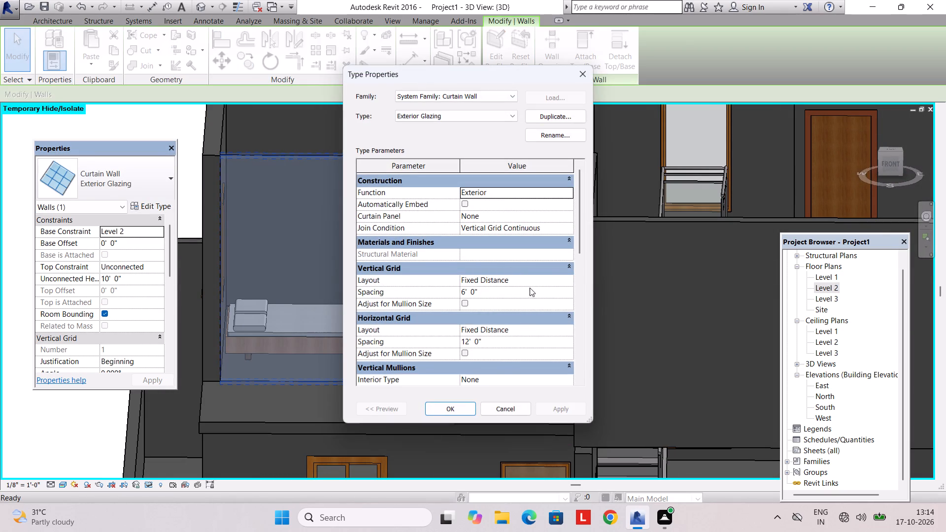
left_click(565, 226)
left_click(569, 229)
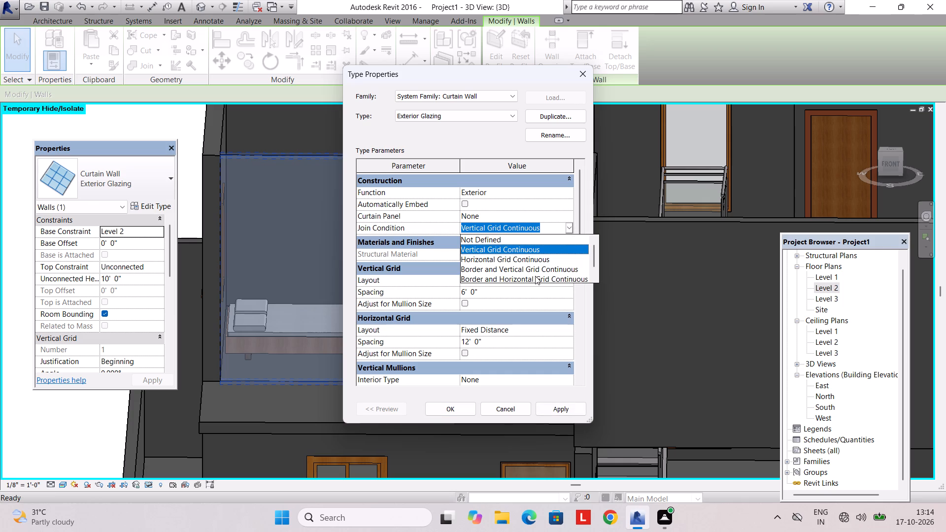
left_click(534, 270)
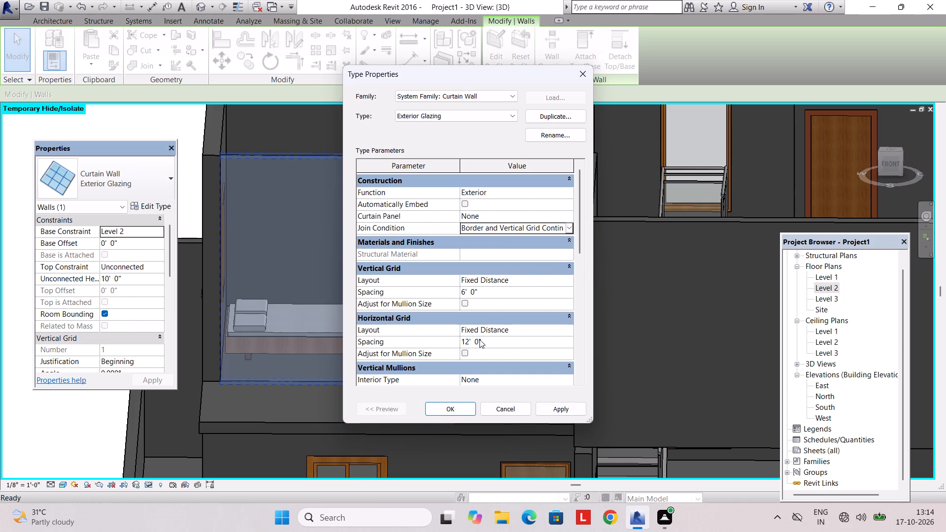
left_click(457, 402)
key("Escape")
key("Escape")
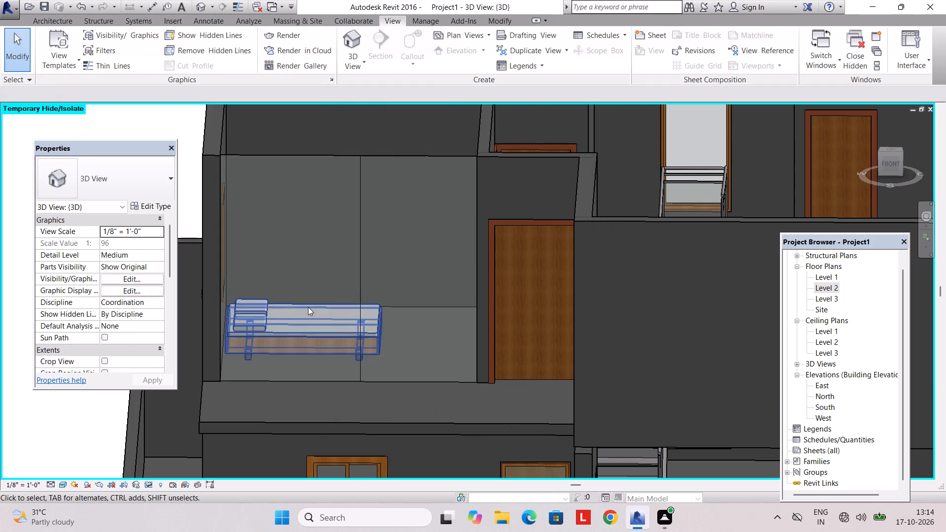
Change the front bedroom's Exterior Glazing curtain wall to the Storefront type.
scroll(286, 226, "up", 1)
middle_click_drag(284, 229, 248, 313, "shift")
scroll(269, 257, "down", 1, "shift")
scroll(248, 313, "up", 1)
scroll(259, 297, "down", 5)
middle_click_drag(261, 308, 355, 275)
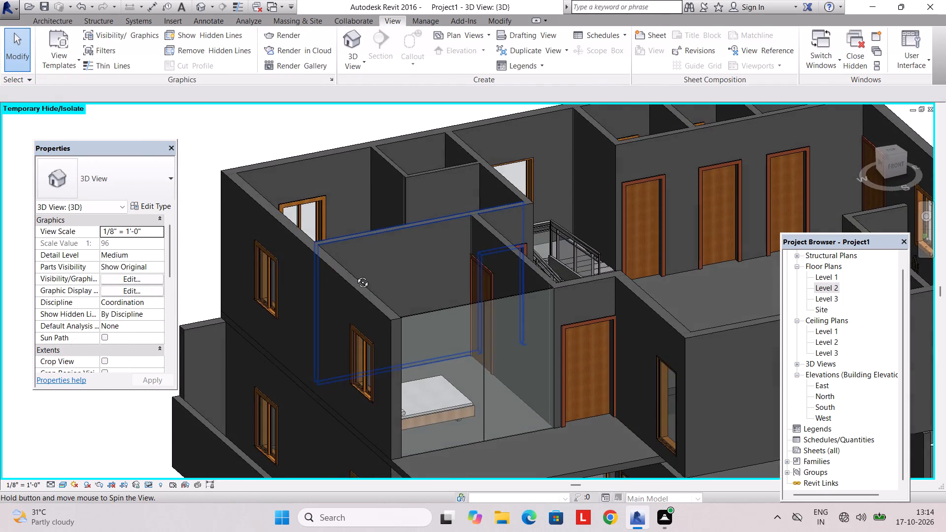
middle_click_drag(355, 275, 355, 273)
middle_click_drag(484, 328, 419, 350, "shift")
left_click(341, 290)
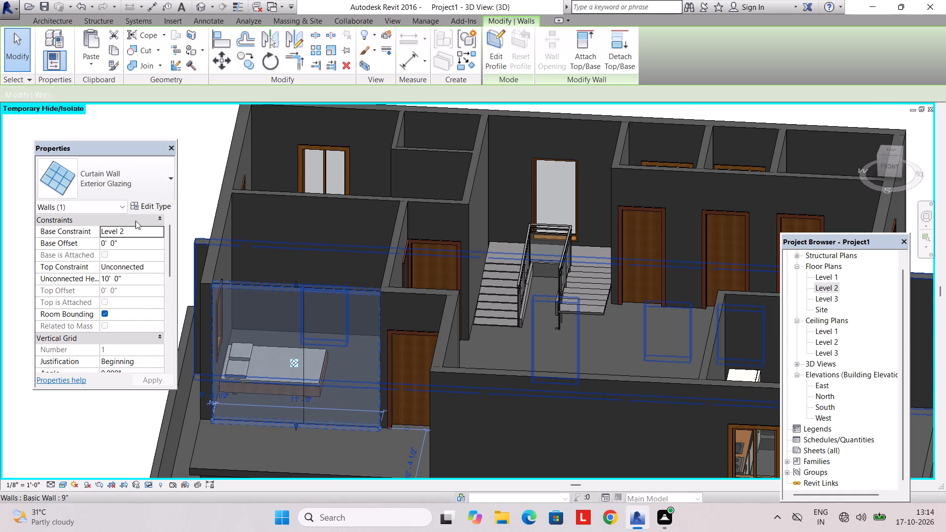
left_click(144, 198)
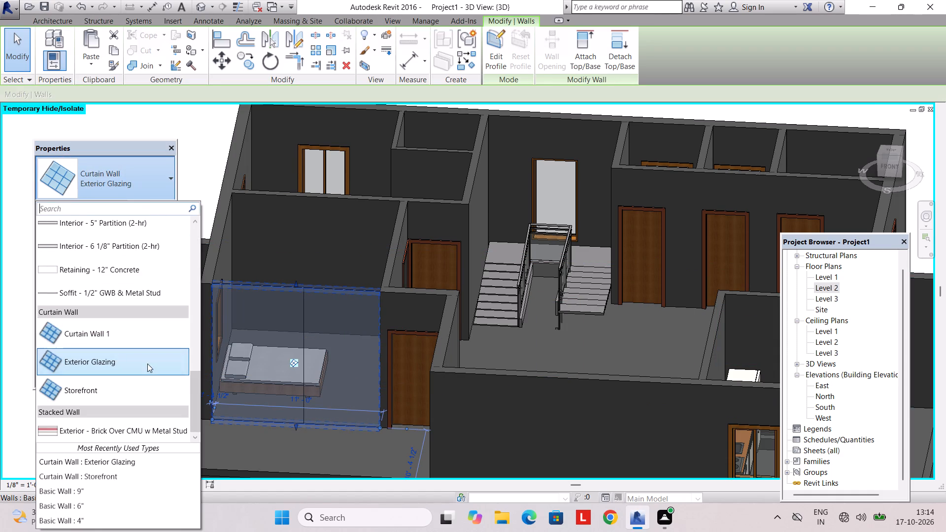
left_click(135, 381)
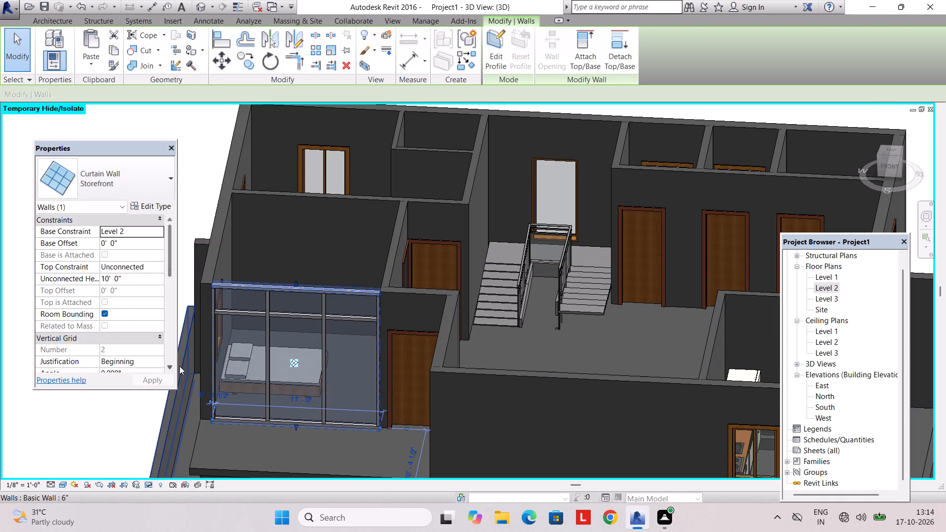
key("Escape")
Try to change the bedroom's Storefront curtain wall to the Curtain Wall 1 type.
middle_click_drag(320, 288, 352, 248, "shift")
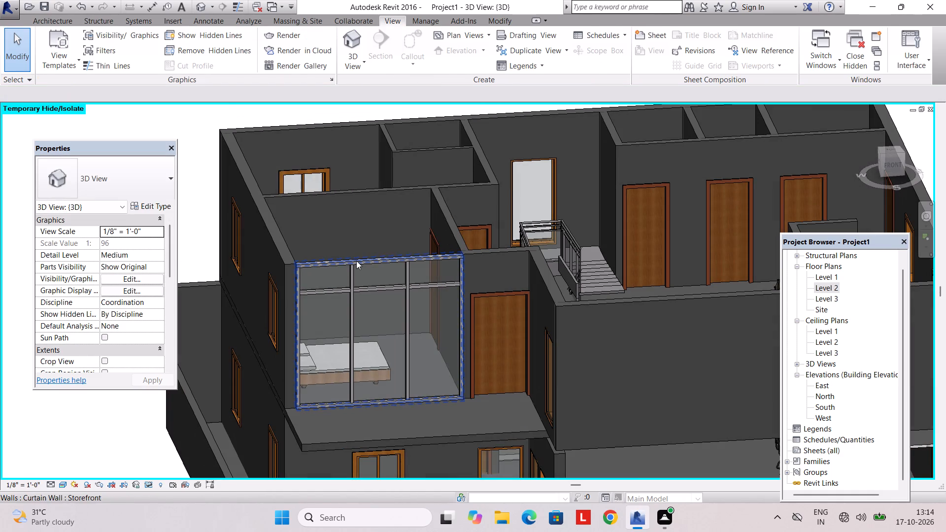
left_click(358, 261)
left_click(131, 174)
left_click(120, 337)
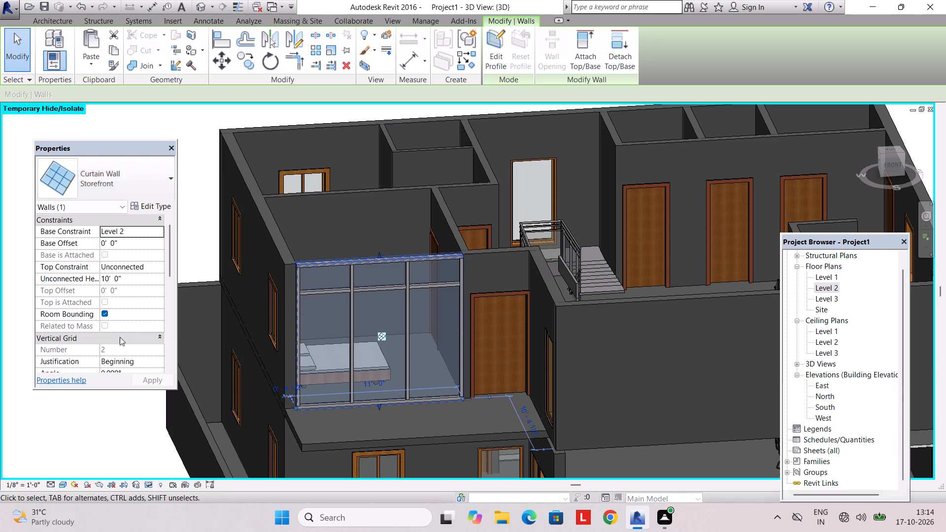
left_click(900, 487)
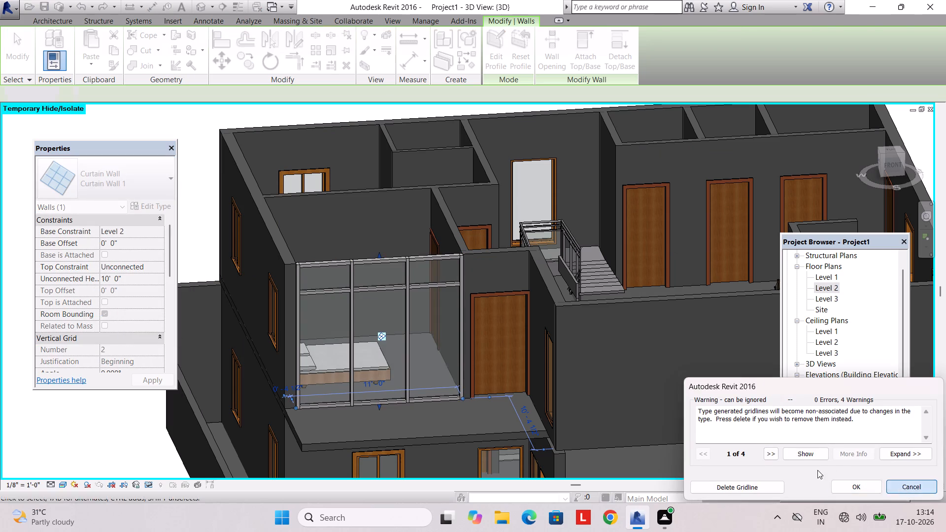
Delete the curtain wall across the front of the bedroom.
left_click(374, 260)
key("Delete")
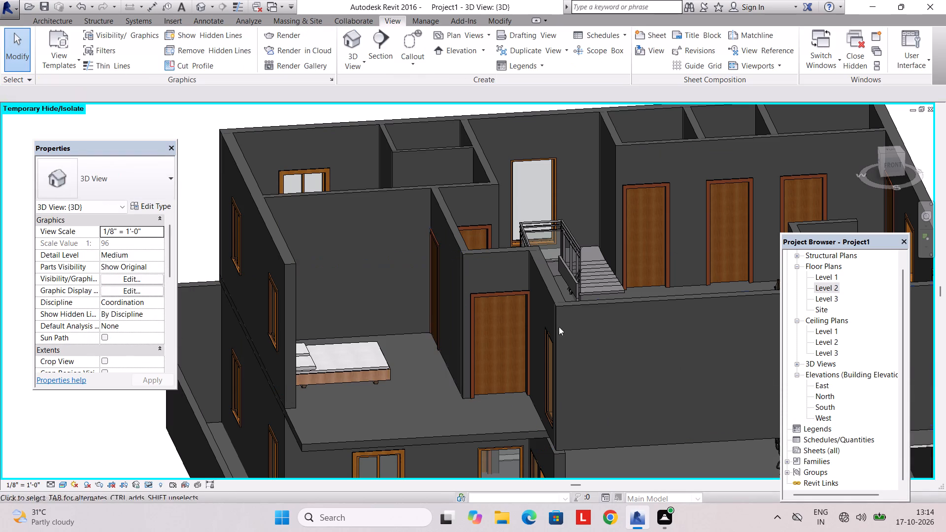
In the Level 2 floor plan, draw an Exterior Glazing curtain wall about 11' long from the bedroom's west wall to the partition beside the door.
double_click(827, 285)
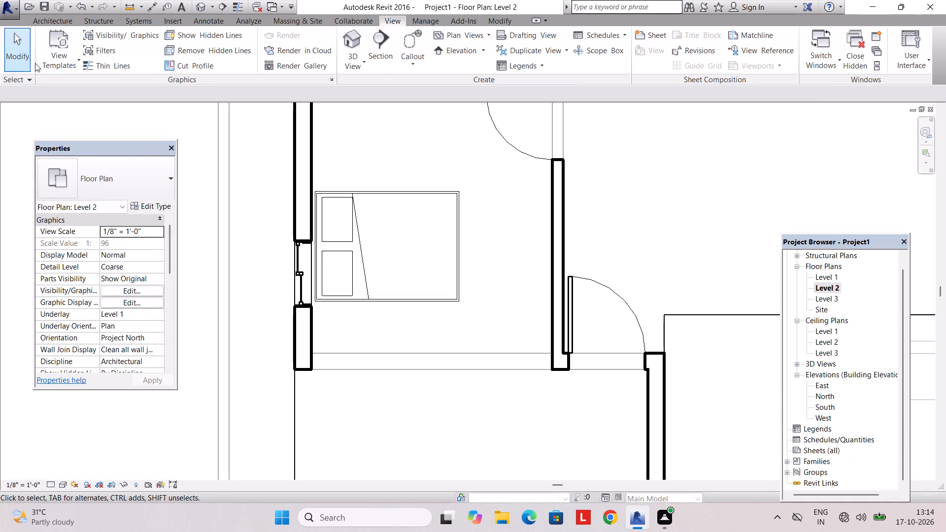
left_click(49, 26)
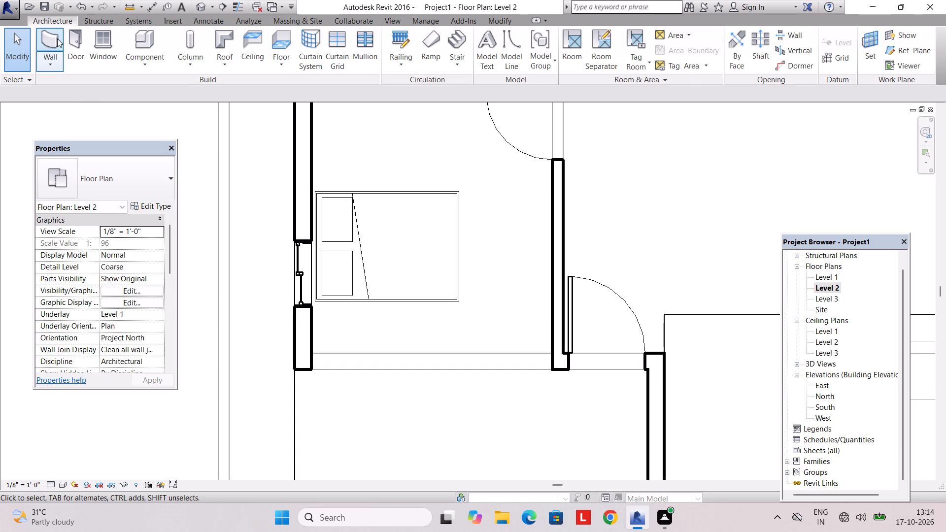
left_click(57, 38)
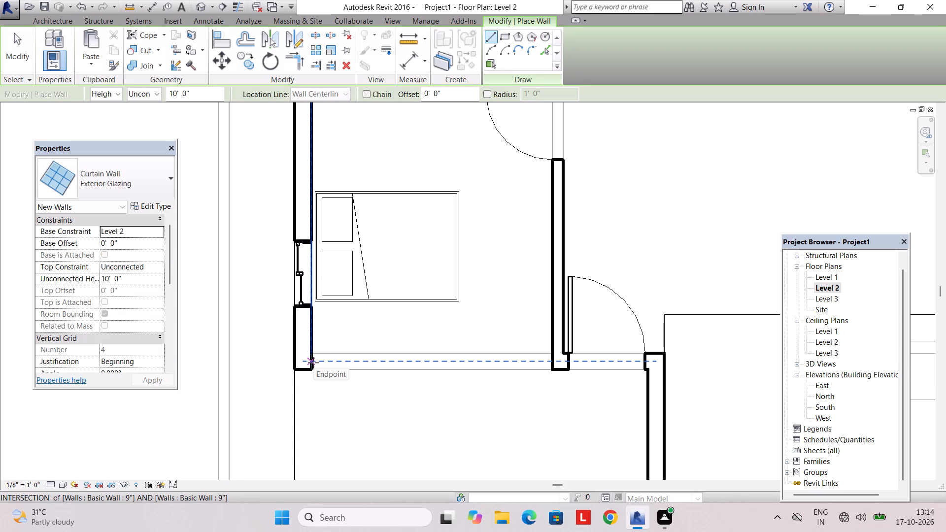
left_click(313, 363)
key("Escape")
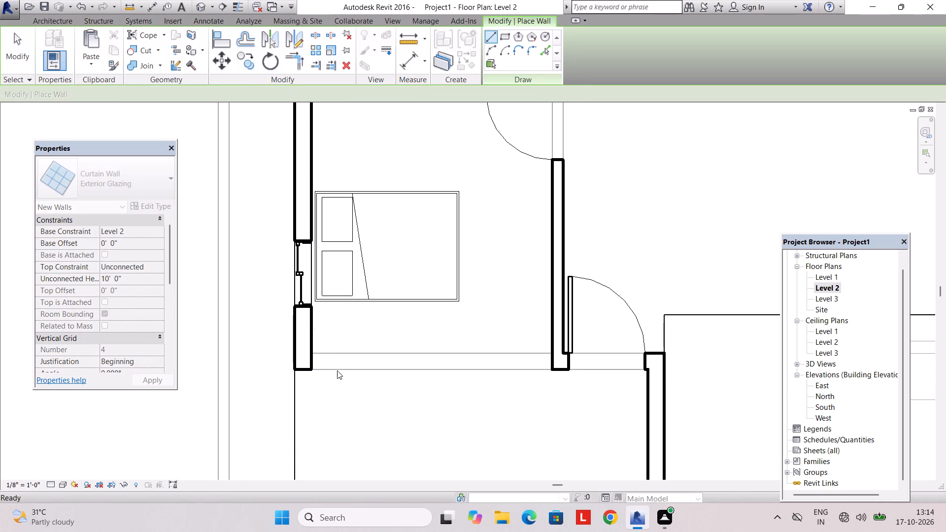
left_click(312, 369)
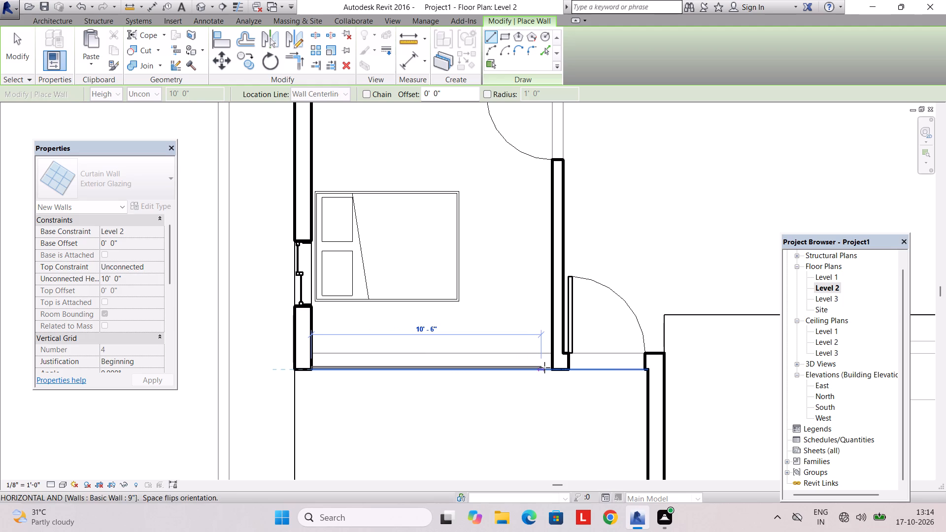
left_click(555, 367)
key("Escape")
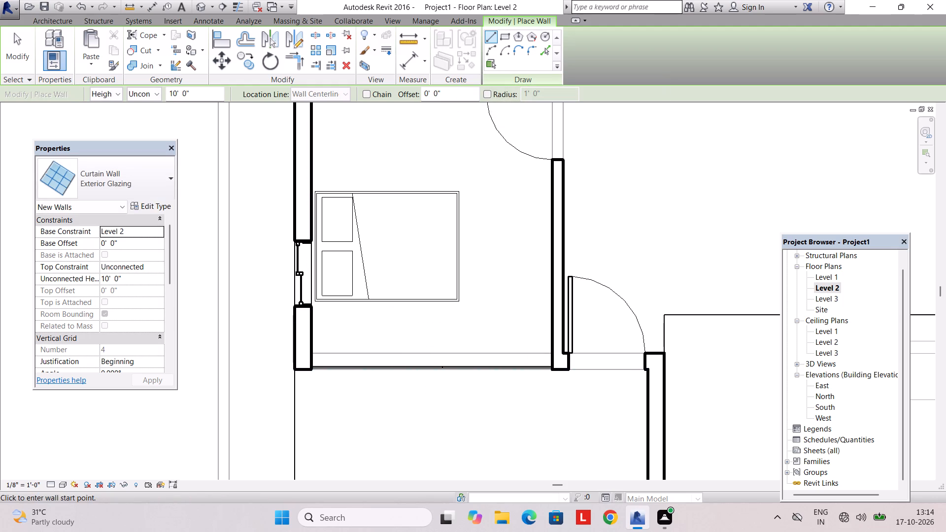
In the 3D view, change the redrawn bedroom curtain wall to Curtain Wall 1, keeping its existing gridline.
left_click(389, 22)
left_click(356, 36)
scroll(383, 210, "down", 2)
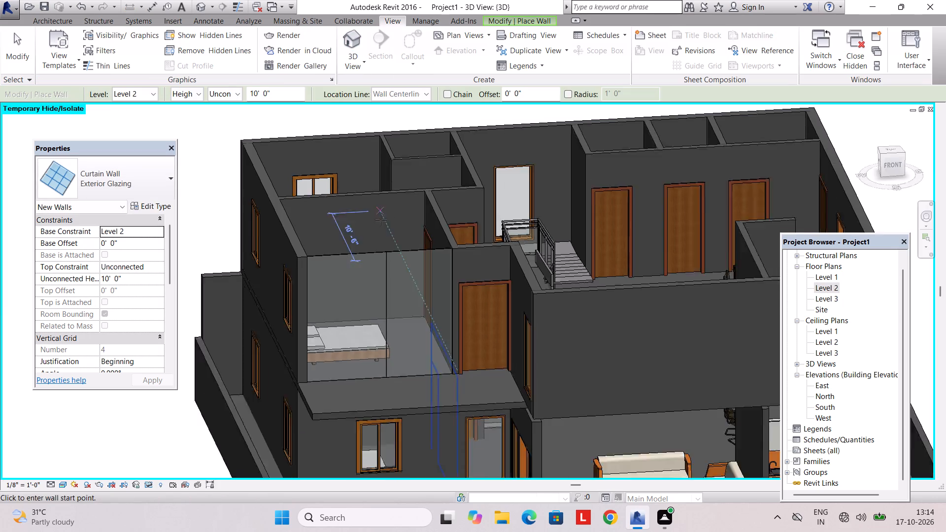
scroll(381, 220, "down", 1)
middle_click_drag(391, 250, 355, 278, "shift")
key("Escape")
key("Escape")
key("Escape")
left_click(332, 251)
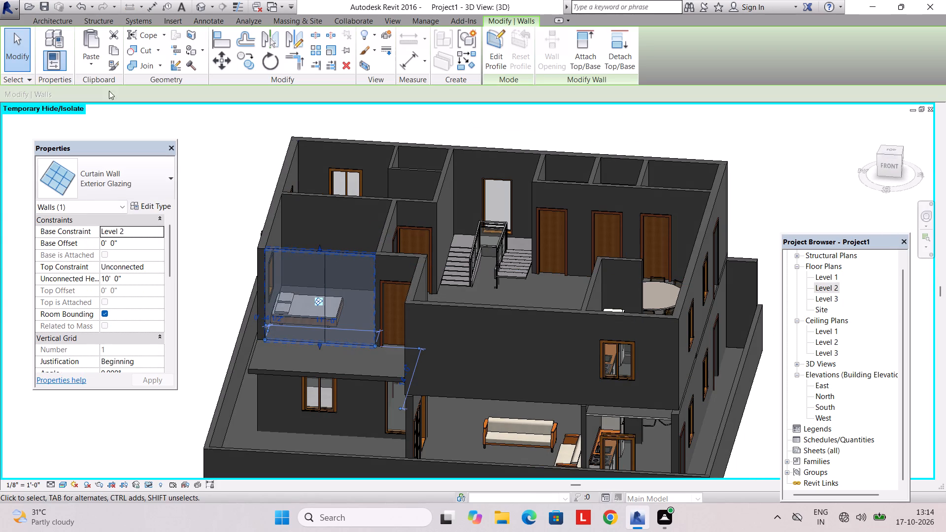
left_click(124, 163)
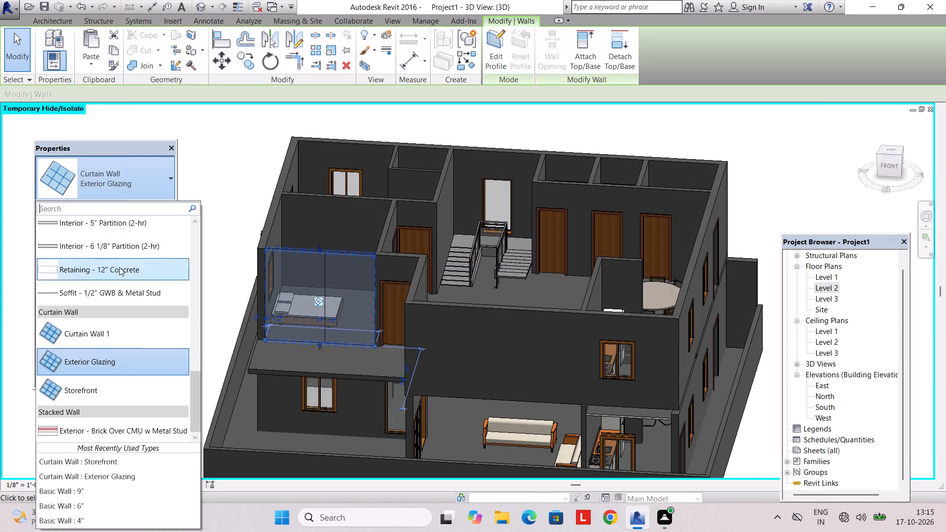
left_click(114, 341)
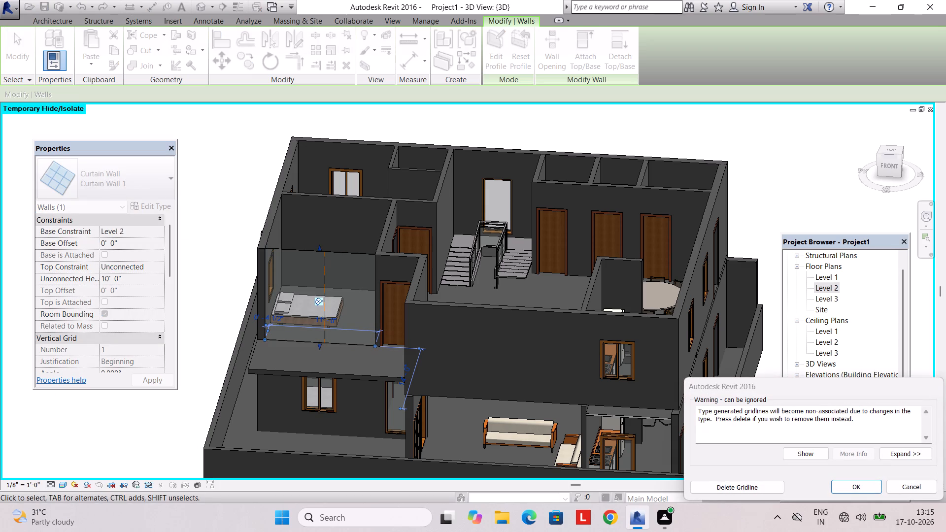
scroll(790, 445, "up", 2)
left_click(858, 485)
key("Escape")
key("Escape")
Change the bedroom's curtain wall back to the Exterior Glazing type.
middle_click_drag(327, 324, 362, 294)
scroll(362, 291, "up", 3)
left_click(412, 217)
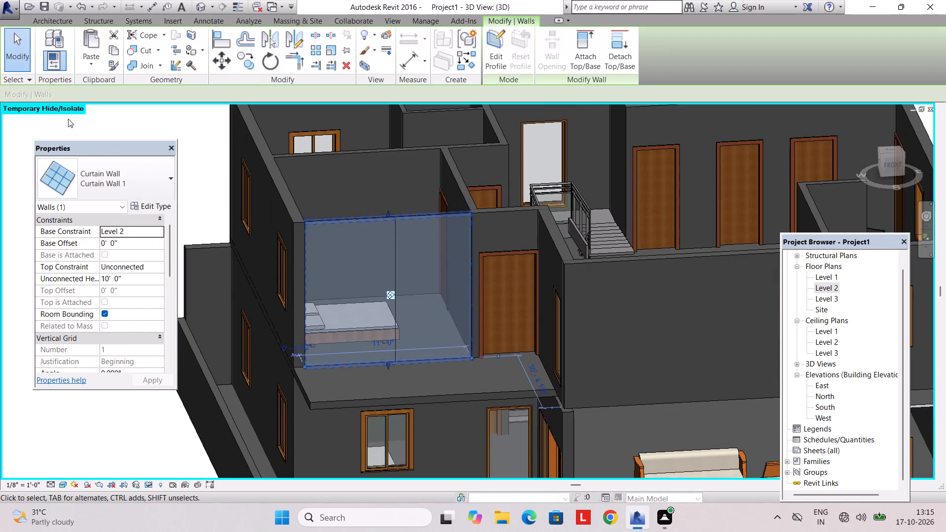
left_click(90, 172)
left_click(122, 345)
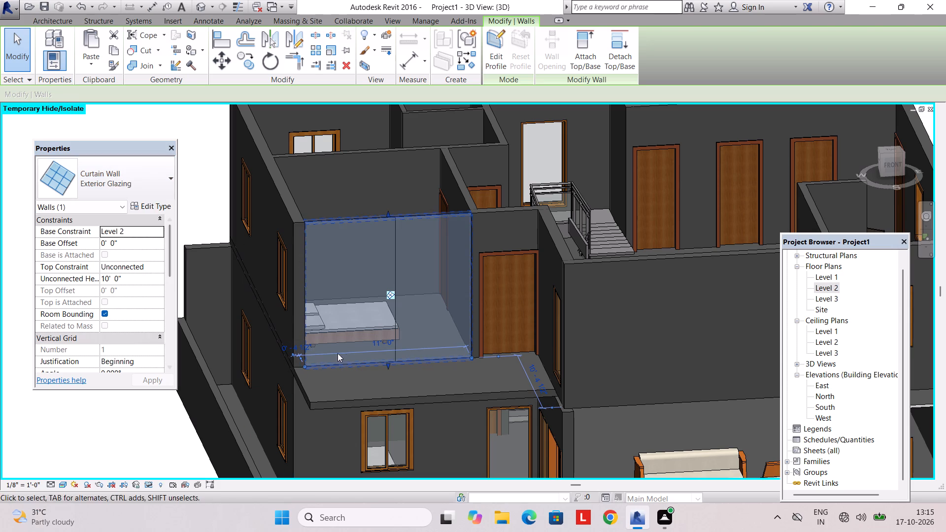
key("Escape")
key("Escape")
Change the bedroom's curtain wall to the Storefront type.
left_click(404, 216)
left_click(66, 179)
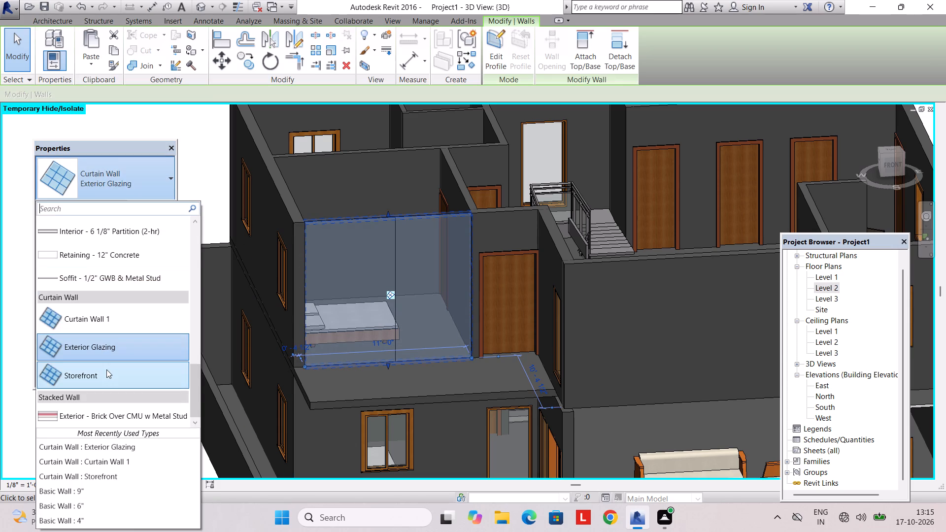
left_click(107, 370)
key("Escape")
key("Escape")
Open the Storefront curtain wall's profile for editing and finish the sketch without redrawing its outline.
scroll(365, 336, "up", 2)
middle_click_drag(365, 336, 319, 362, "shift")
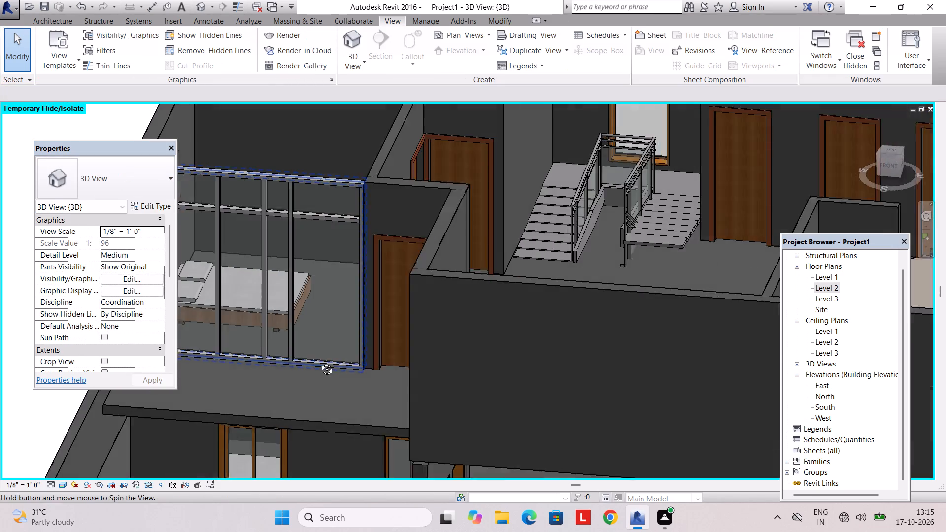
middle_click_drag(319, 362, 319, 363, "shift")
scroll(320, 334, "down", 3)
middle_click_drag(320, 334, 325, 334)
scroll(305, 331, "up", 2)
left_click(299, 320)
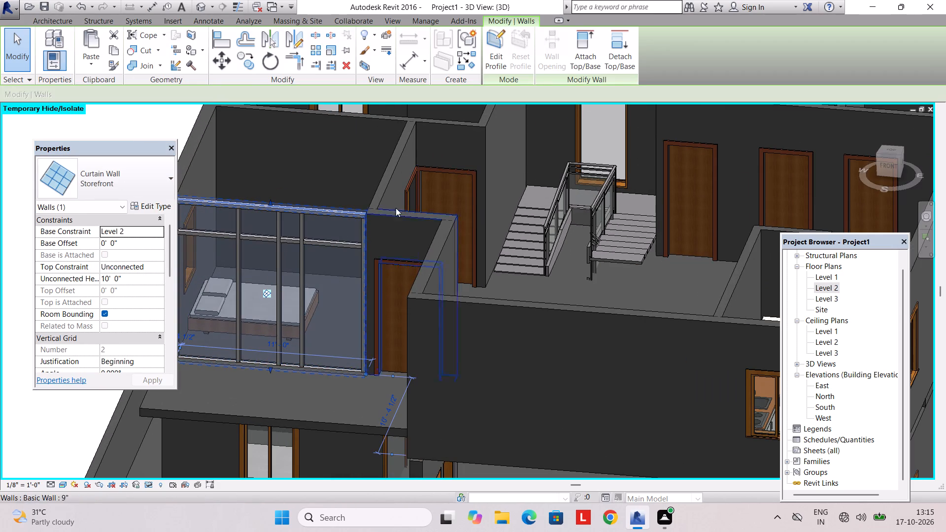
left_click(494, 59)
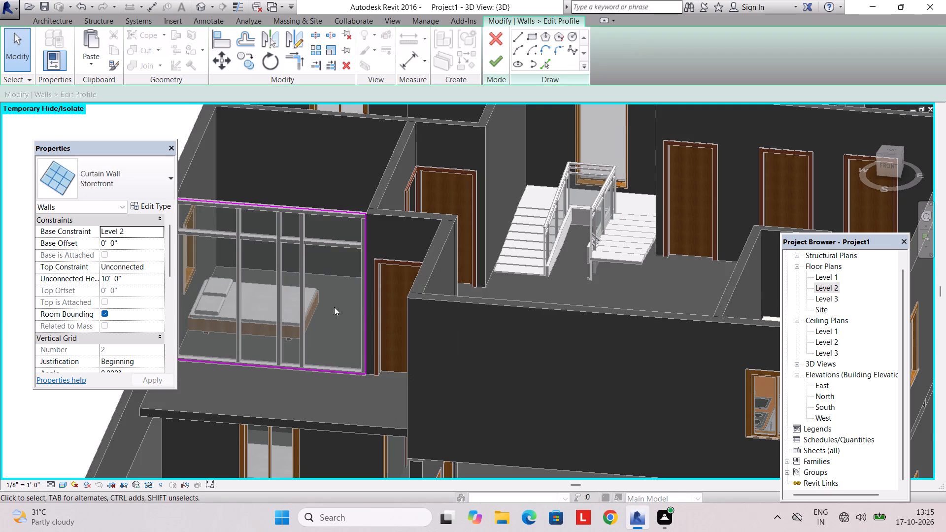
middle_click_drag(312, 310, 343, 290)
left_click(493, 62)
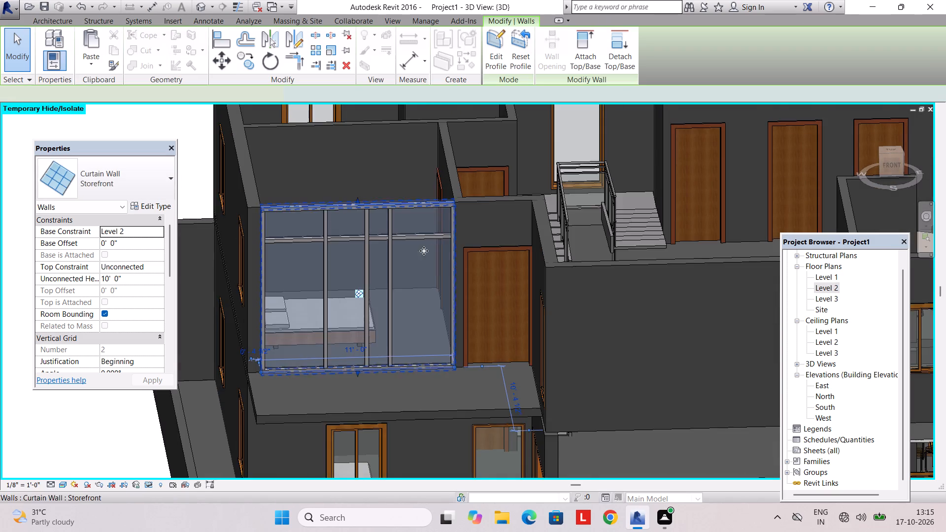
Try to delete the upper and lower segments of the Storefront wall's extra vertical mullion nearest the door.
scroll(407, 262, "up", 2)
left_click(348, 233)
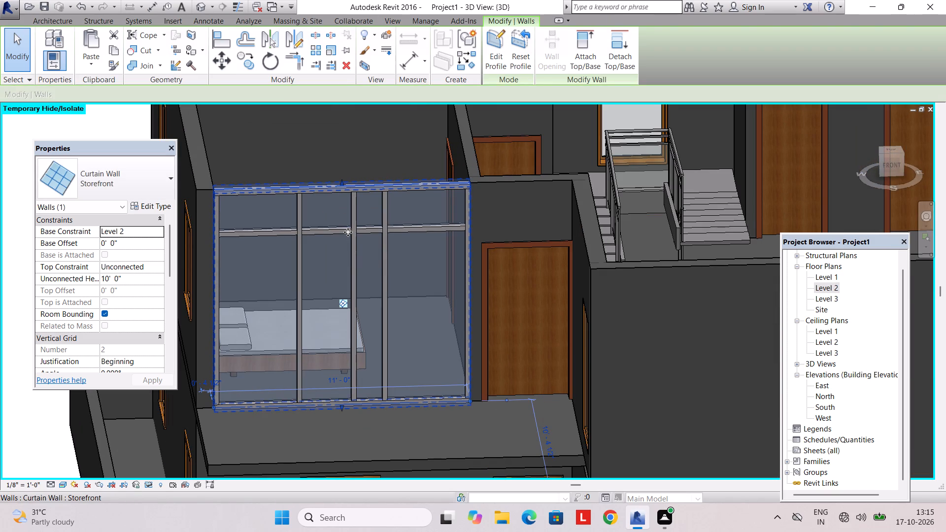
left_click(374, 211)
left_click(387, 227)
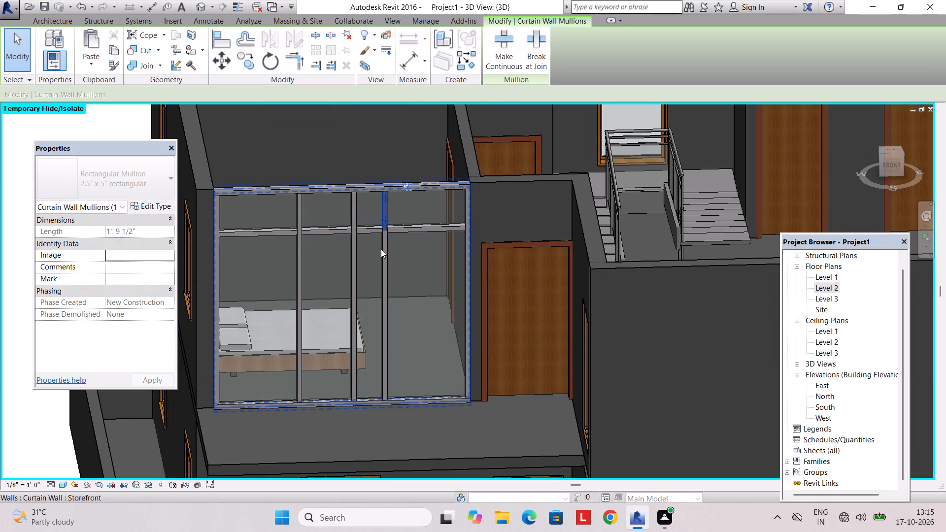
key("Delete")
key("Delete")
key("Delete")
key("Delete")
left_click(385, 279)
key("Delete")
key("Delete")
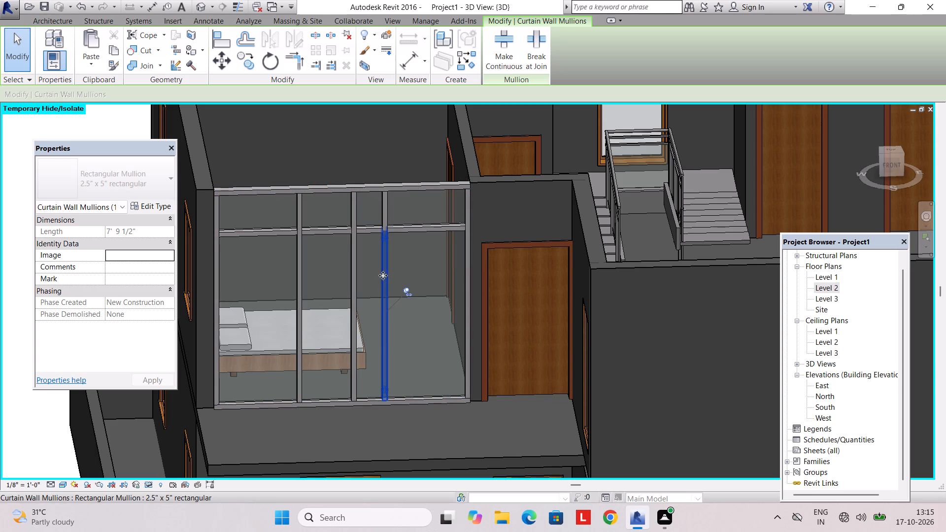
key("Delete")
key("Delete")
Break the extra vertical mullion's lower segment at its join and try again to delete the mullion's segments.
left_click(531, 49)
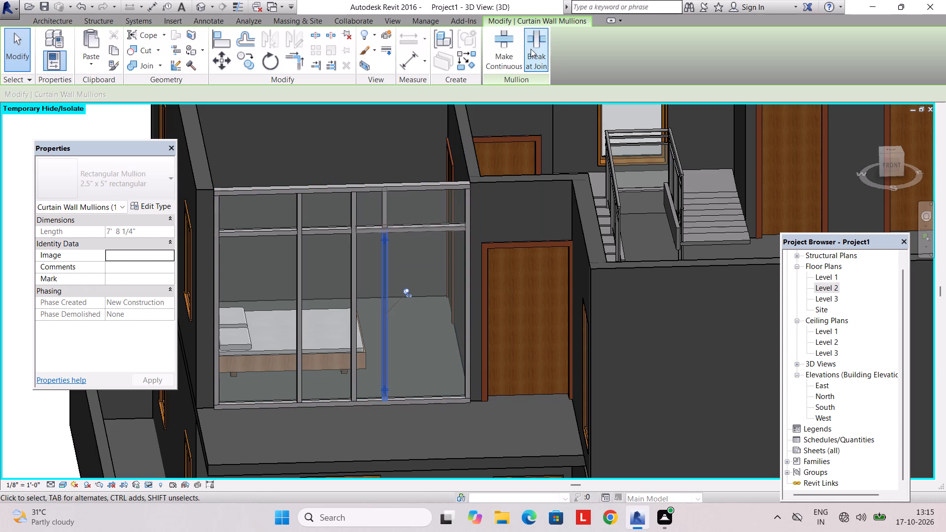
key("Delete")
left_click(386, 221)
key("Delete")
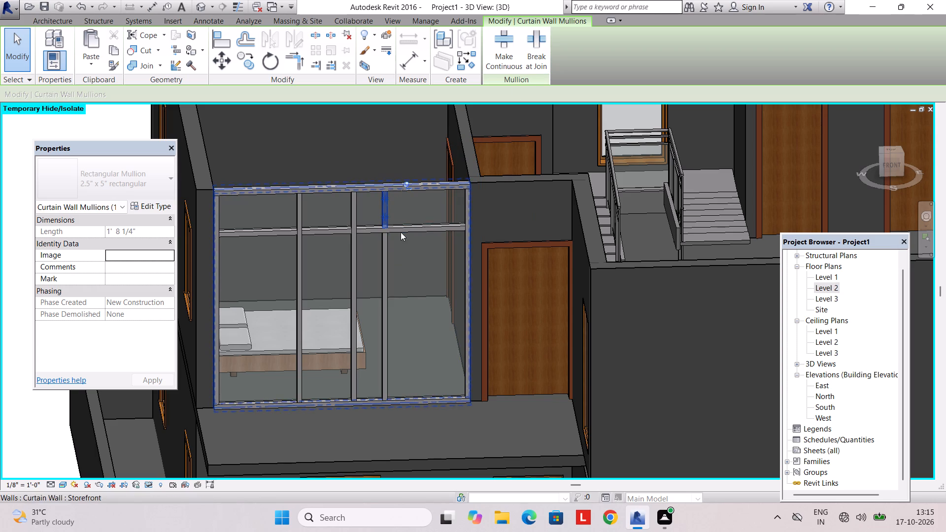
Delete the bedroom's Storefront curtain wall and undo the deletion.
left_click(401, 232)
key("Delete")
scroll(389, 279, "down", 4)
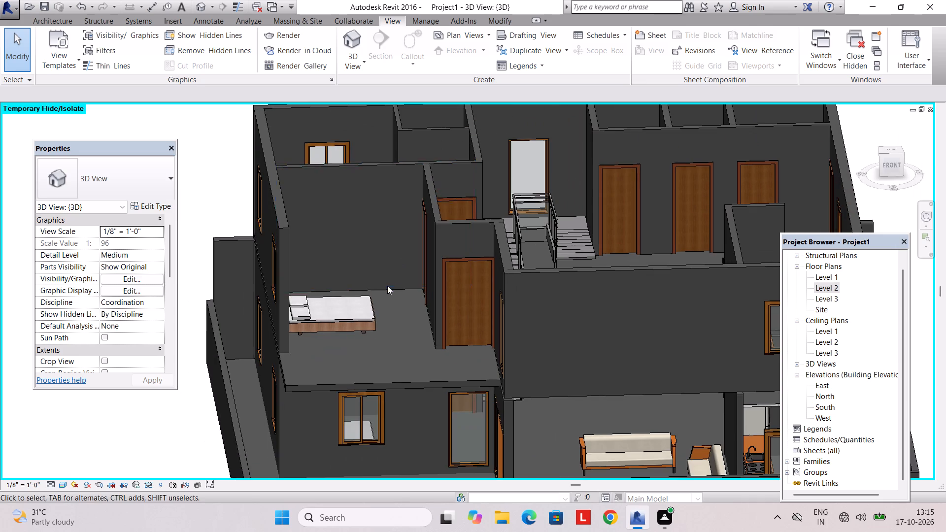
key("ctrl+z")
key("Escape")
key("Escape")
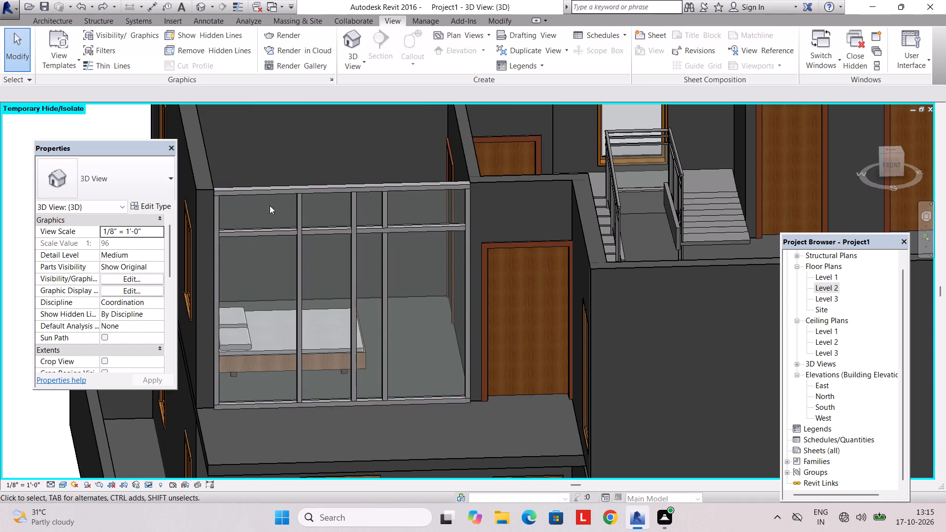
Change the bedroom's Storefront curtain wall to the Exterior Glazing type.
left_click(271, 193)
left_click(116, 194)
left_click(102, 340)
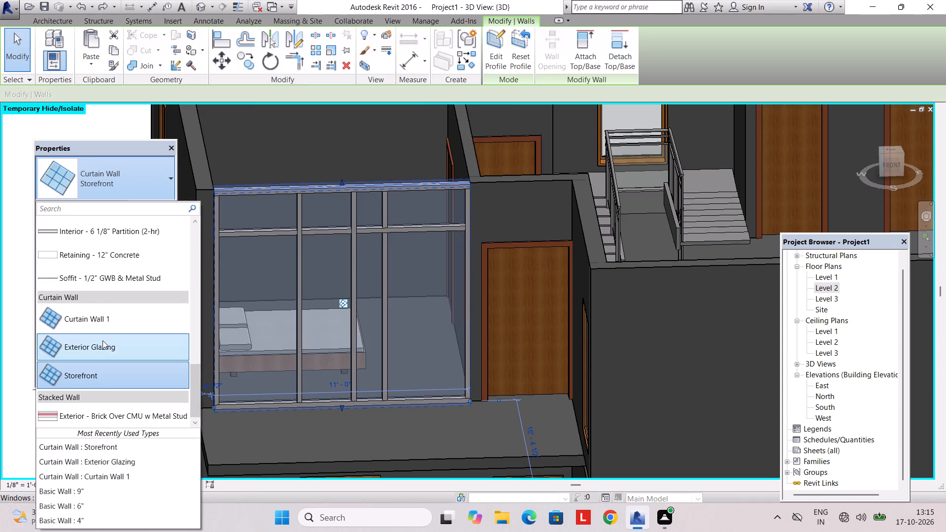
Examine the bedroom's glazed front and the surrounding rooms and storeys from several 3D angles.
left_click(852, 484)
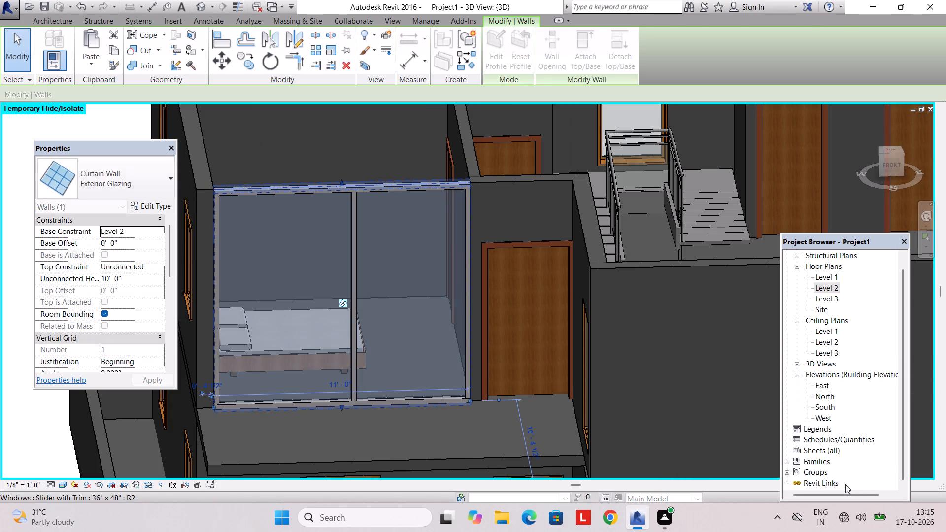
key("Escape")
key("Escape")
scroll(527, 432, "down", 2)
middle_click_drag(527, 432, 490, 464, "shift")
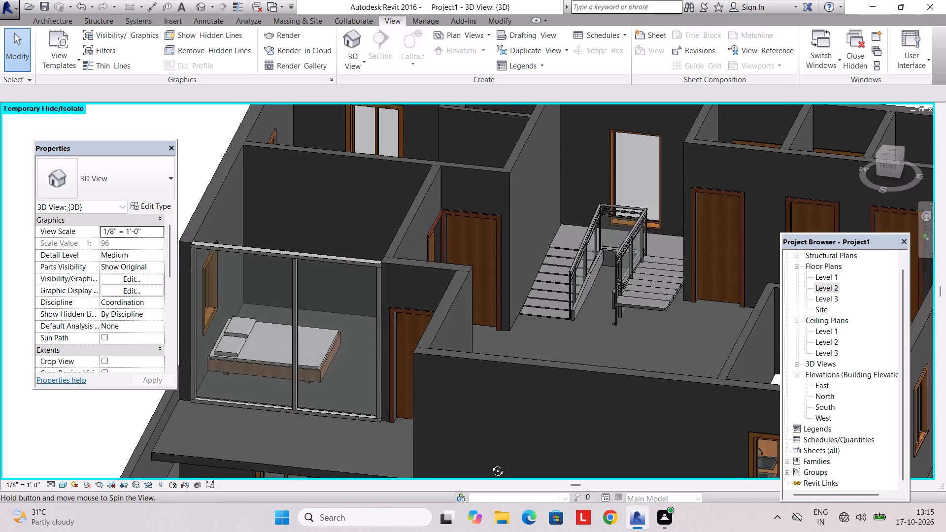
middle_click_drag(490, 464, 511, 437, "shift")
scroll(495, 409, "down", 4)
middle_click_drag(488, 402, 493, 345, "shift")
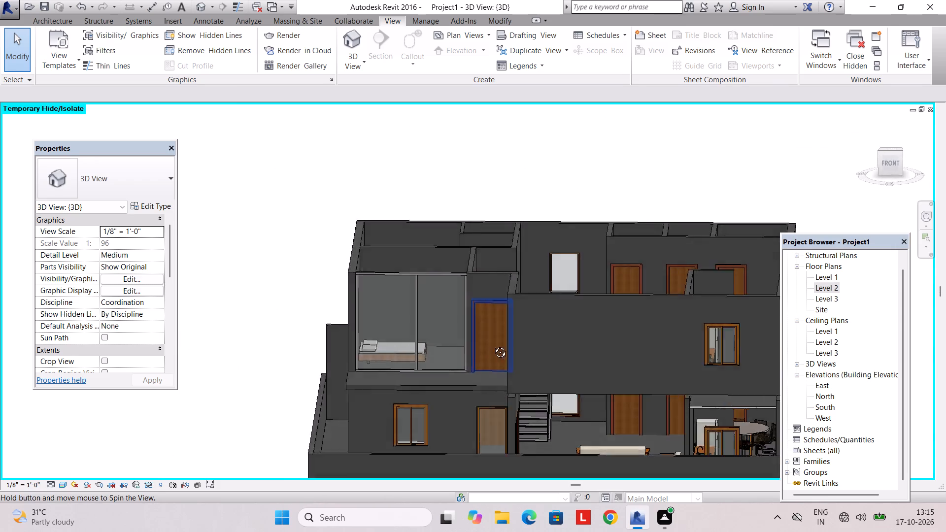
middle_click_drag(493, 345, 469, 402, "shift")
middle_click_drag(462, 390, 465, 426, "shift")
On the Level 3 plan, create a 6" floor from one rectangle spanning the building's outermost wall corners.
double_click(819, 299)
scroll(403, 293, "down", 2)
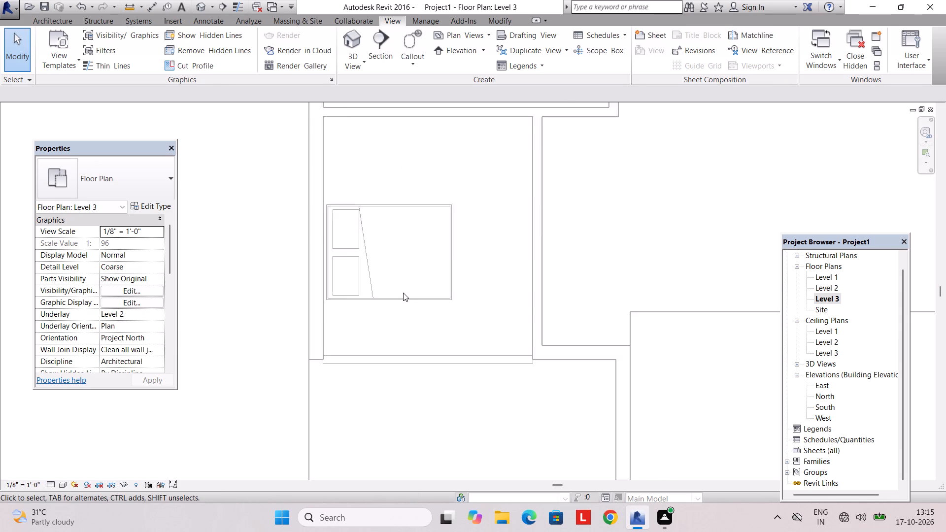
scroll(403, 293, "down", 6)
middle_click_drag(410, 289, 335, 315)
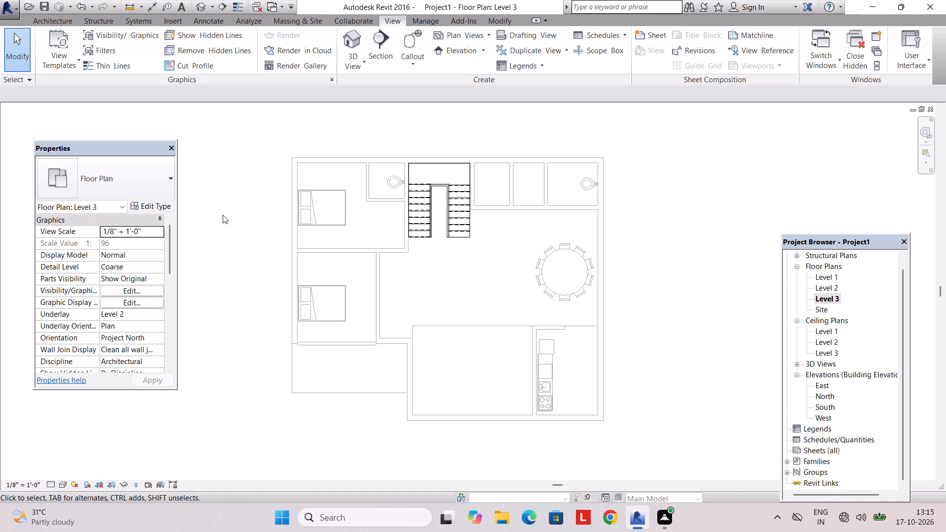
left_click(45, 23)
left_click(277, 39)
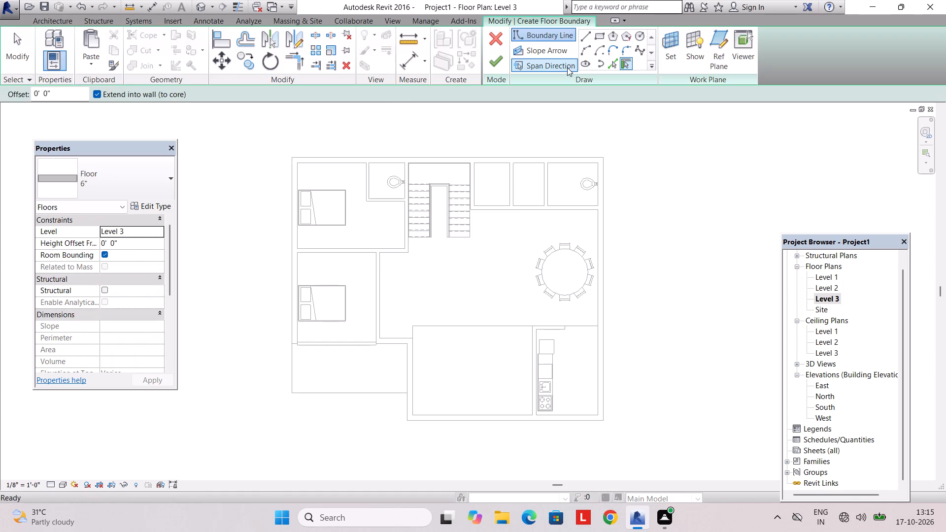
left_click(601, 38)
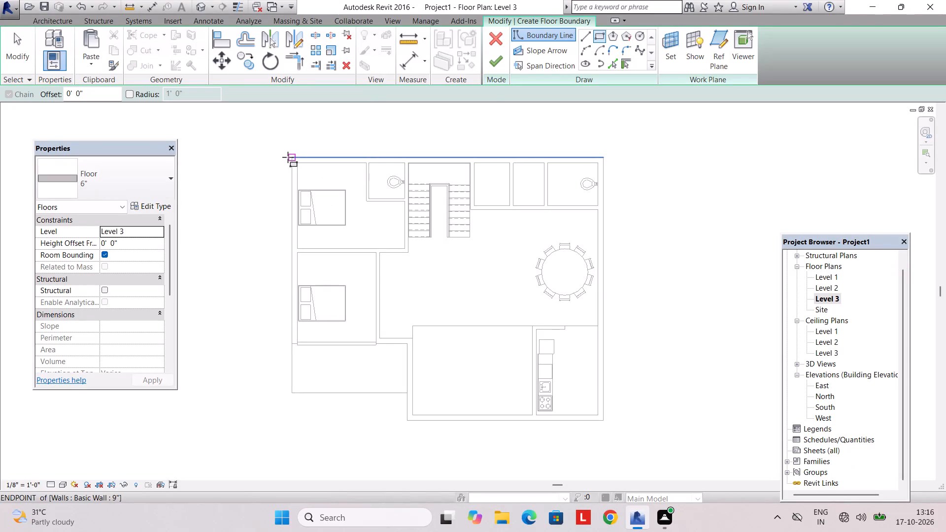
left_click(288, 157)
left_click(605, 422)
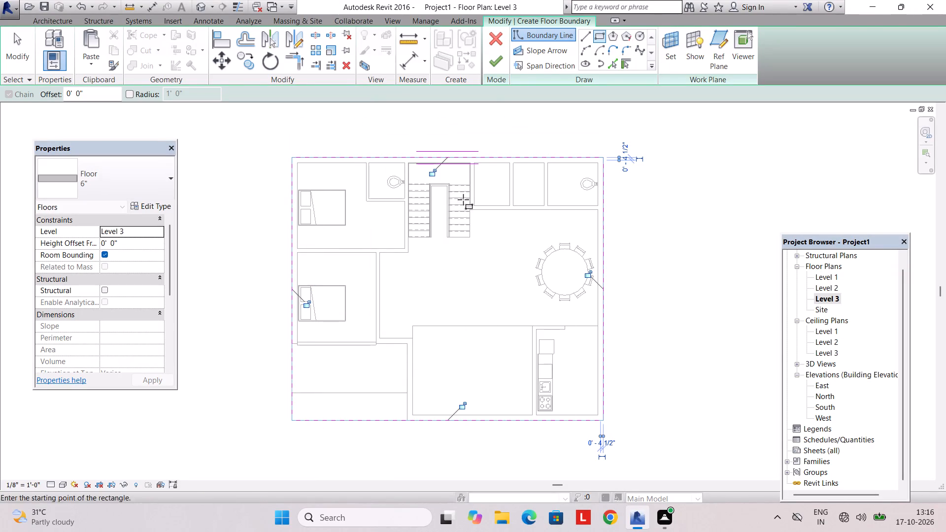
left_click(503, 56)
key("Escape")
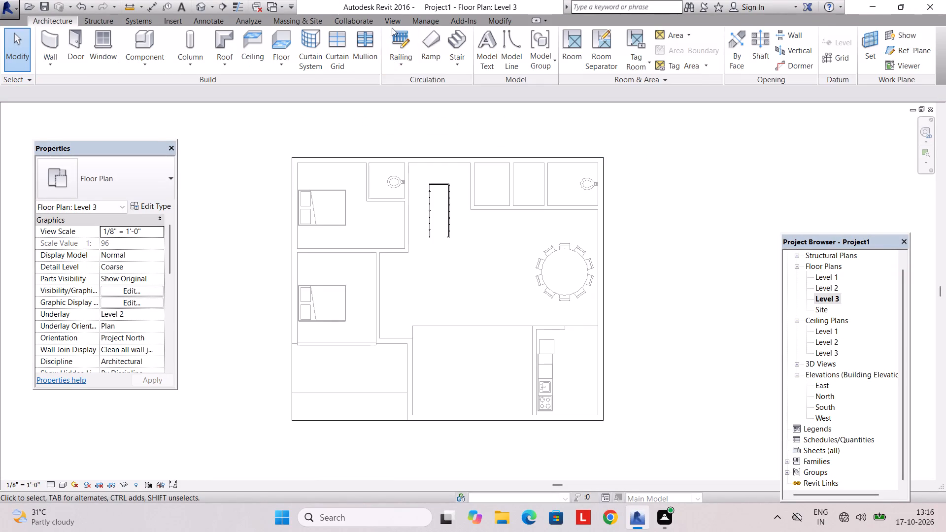
In the 3D view, reset the temporary hide/isolate.
left_click(390, 20)
left_click(355, 34)
scroll(418, 234, "down", 6)
middle_click_drag(430, 274, 440, 211)
middle_click_drag(469, 265, 468, 215)
scroll(485, 263, "up", 4)
middle_click_drag(486, 269, 518, 266, "shift")
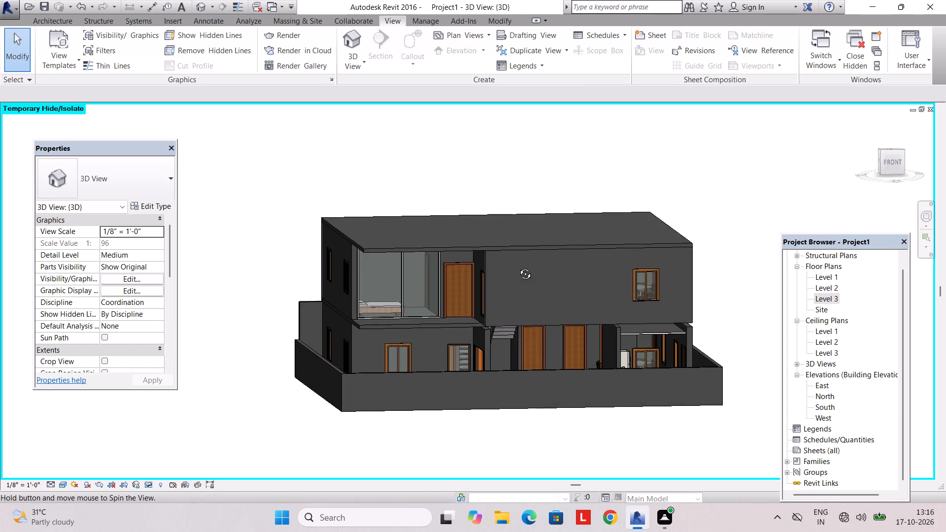
middle_click_drag(518, 266, 510, 276, "shift")
scroll(559, 345, "up", 1)
middle_click_drag(556, 341, 549, 362, "shift")
left_click(150, 482)
left_click(184, 467)
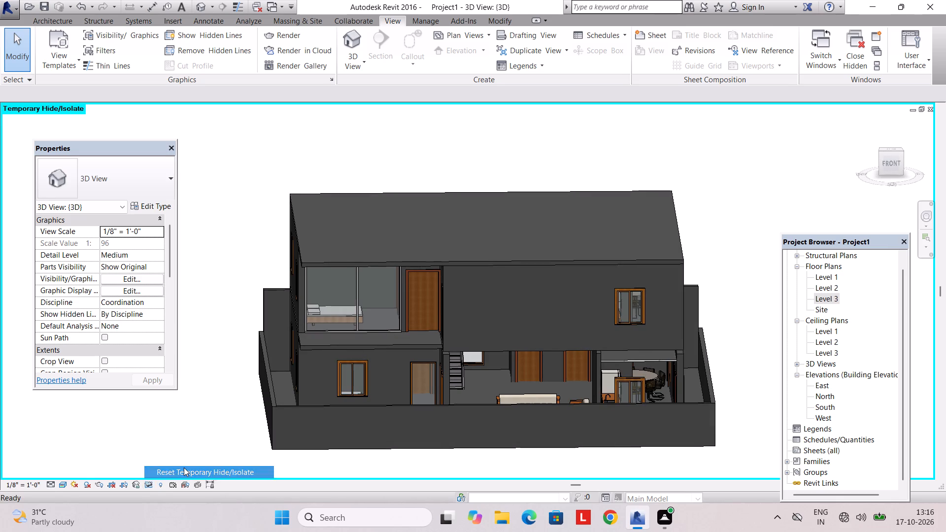
key("Escape")
Examine the junction between the two storeys at the front in 3D, and the same area on the Level 2 plan.
middle_click_drag(320, 390, 348, 318)
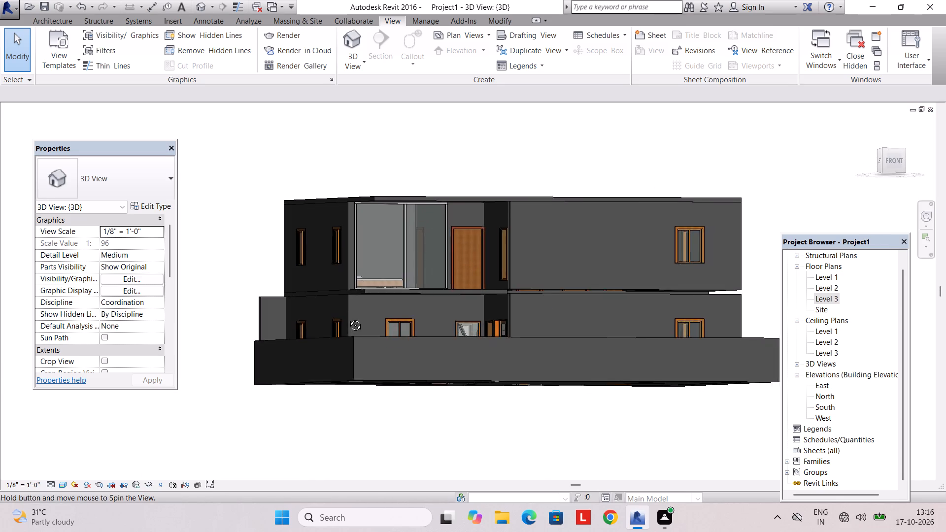
middle_click_drag(348, 318, 297, 384)
scroll(426, 366, "up", 5)
middle_click_drag(426, 366, 426, 350)
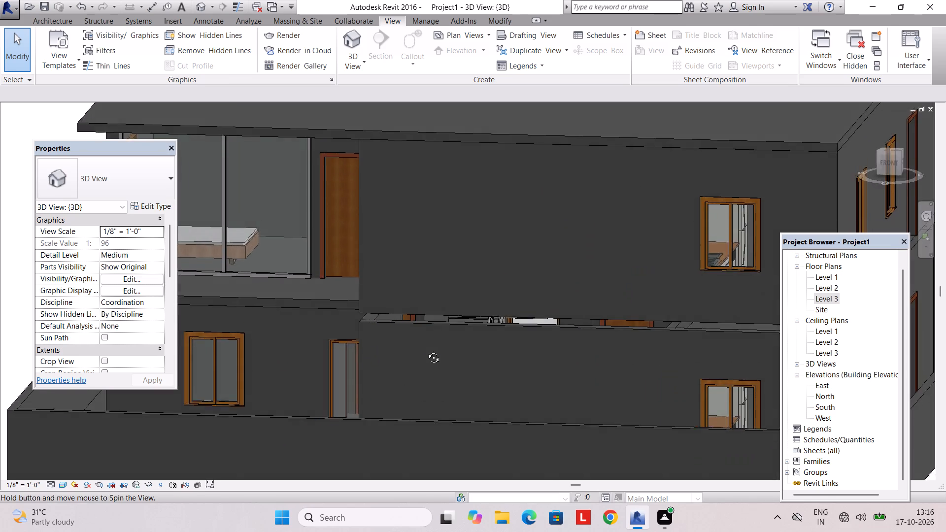
middle_click_drag(426, 350, 448, 291)
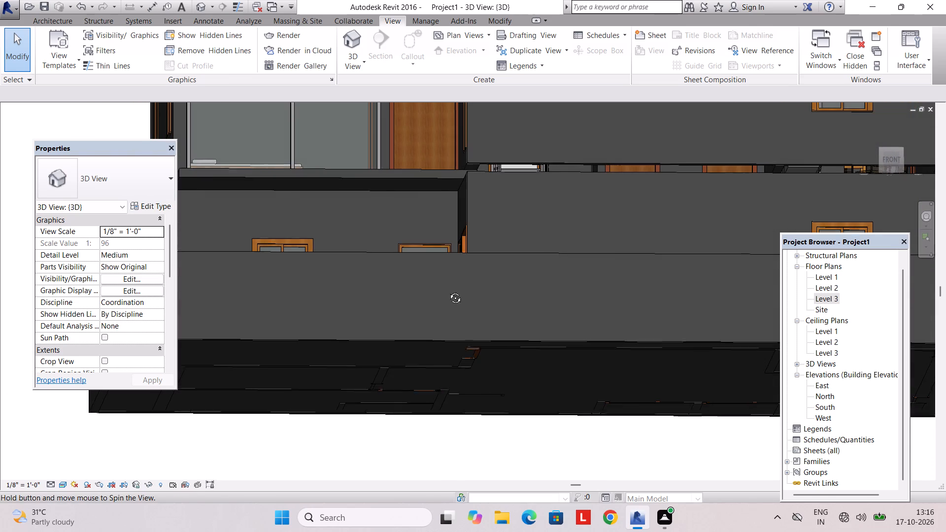
middle_click_drag(448, 291, 433, 332)
double_click(828, 275)
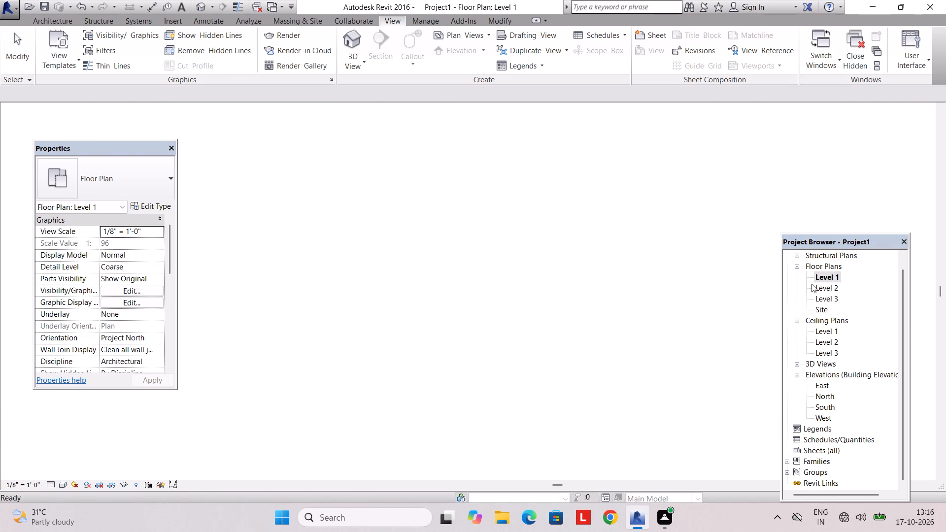
double_click(833, 284)
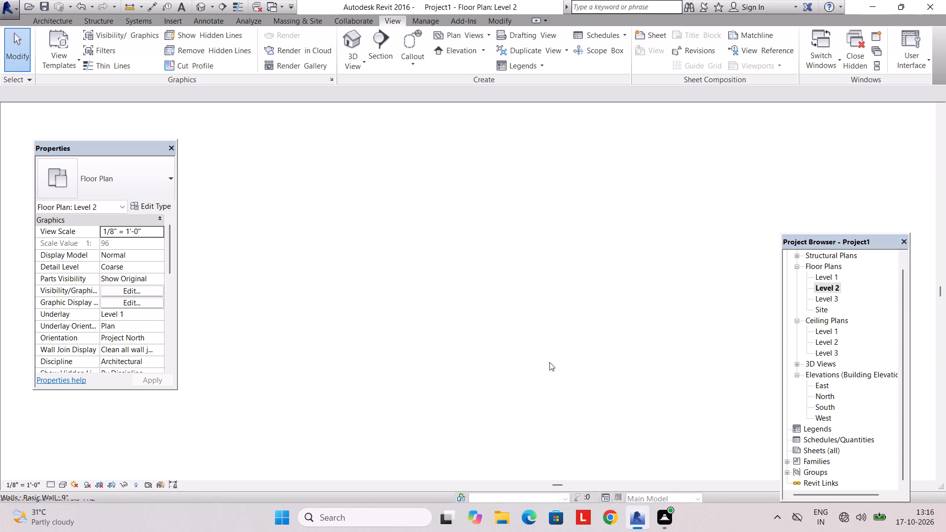
scroll(476, 365, "down", 3)
middle_click_drag(497, 397, 363, 326)
middle_click_drag(413, 381, 320, 317)
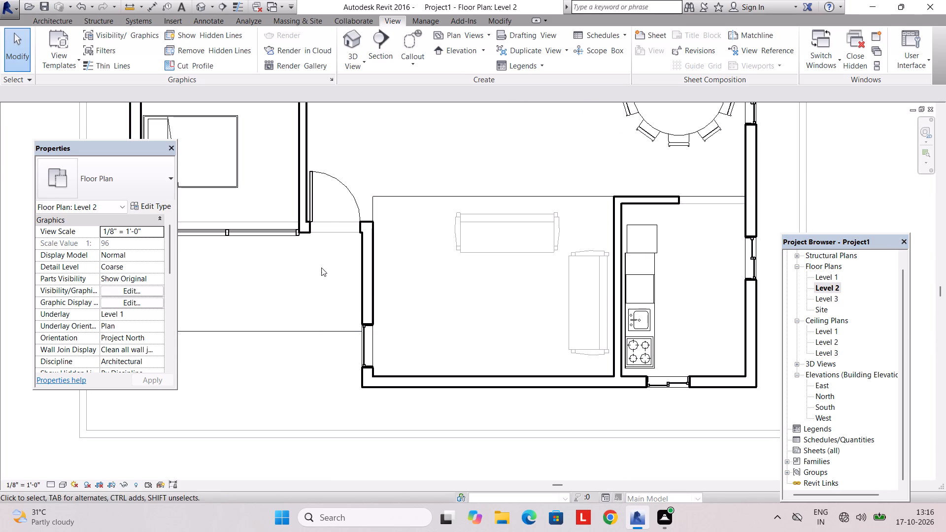
Start a 6" floor on Level 2 and sketch its boundary along the living room and kitchen's outer wall faces, with the kitchen side 12'-9" long.
left_click(50, 20)
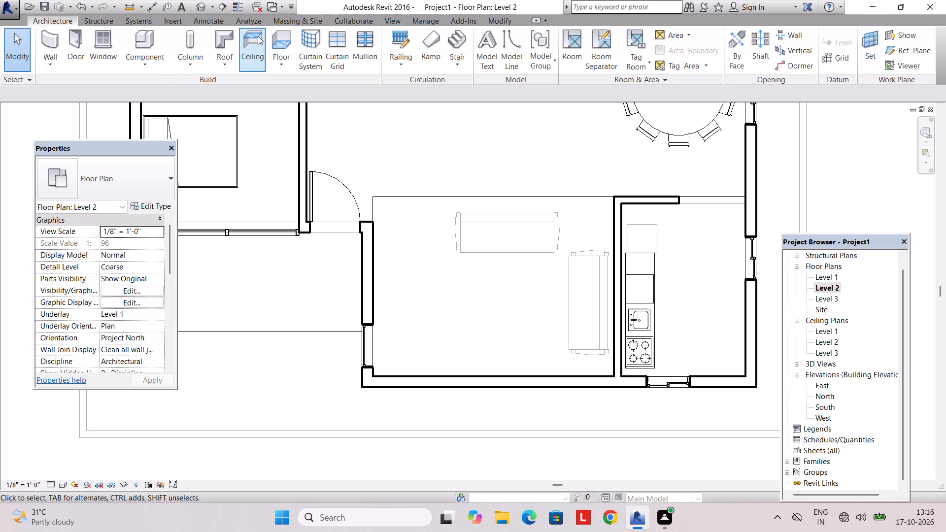
left_click(297, 35)
left_click(289, 40)
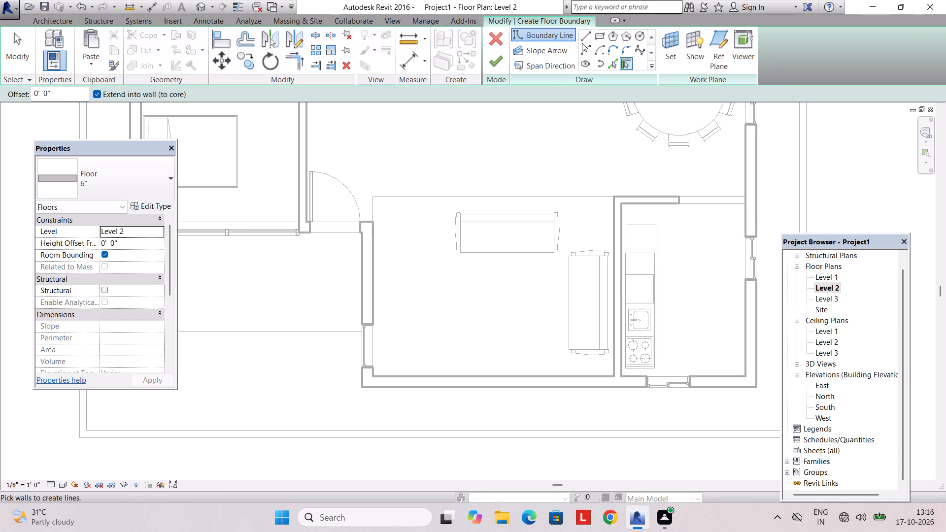
left_click(583, 39)
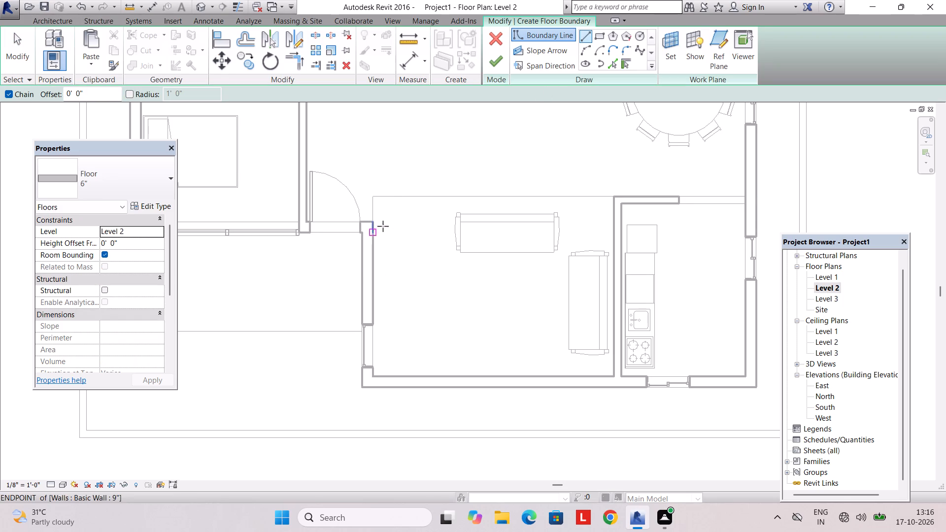
left_click(373, 227)
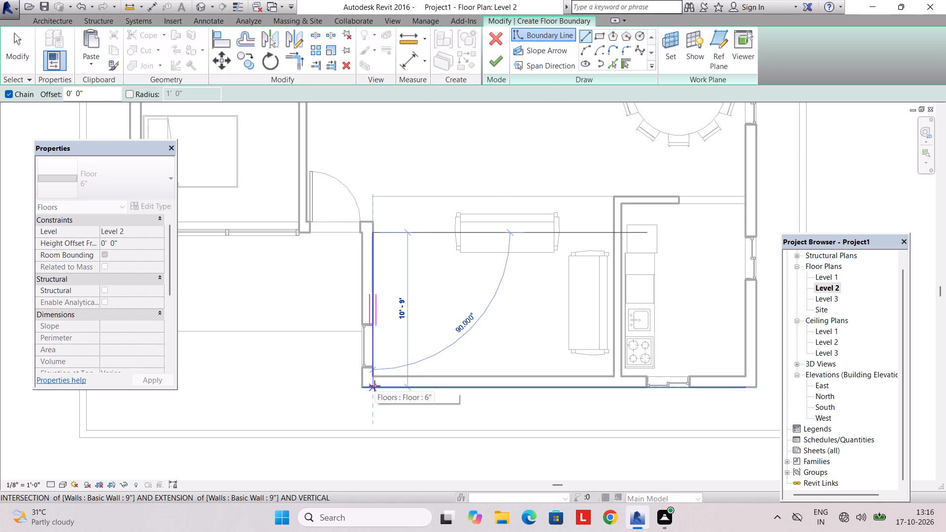
key("Escape")
left_click(364, 235)
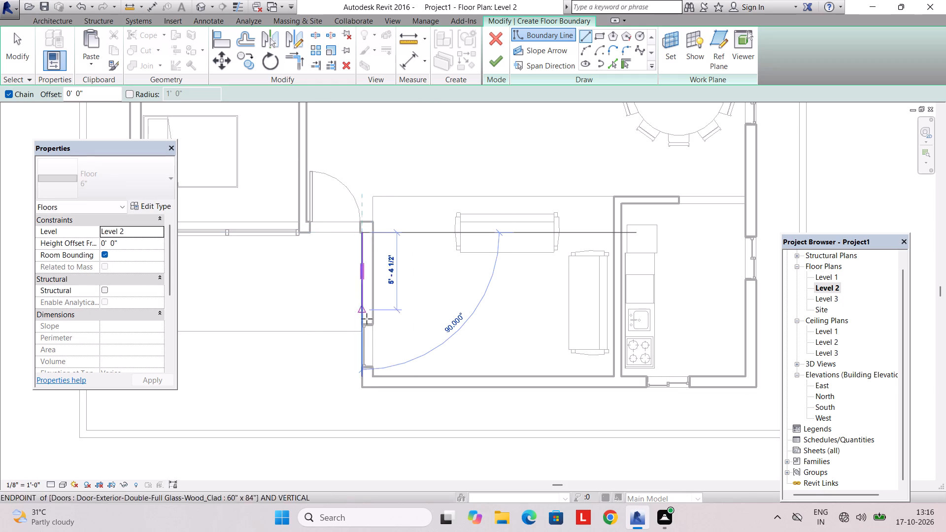
left_click(361, 388)
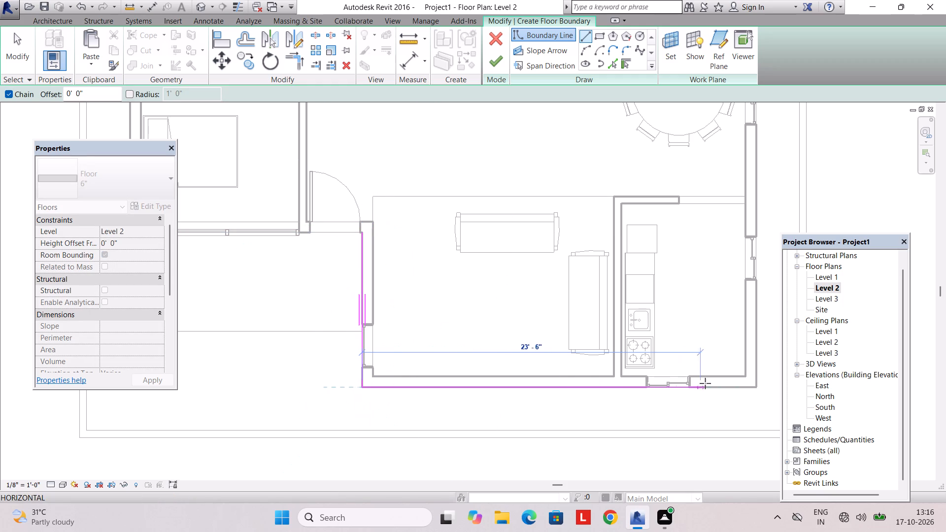
left_click(758, 386)
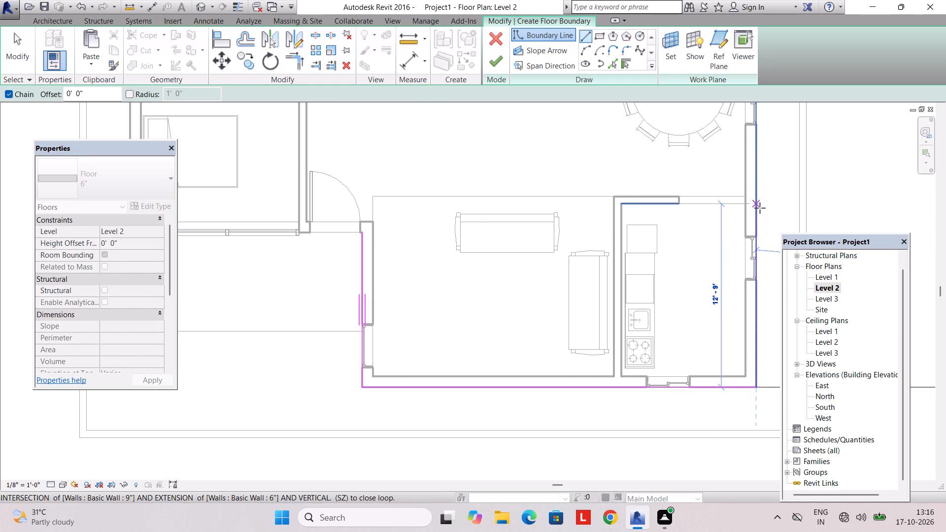
scroll(760, 207, "up", 4)
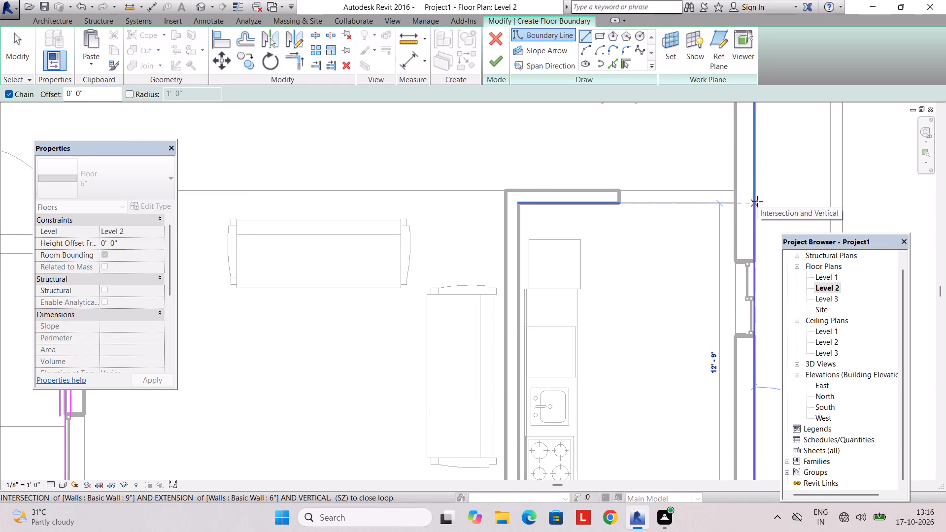
left_click(753, 203)
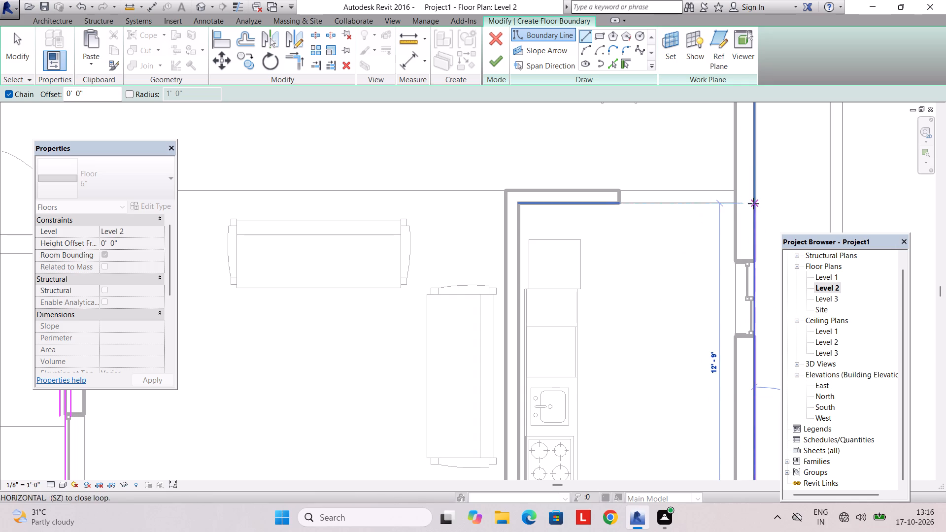
middle_click_drag(363, 187, 502, 191)
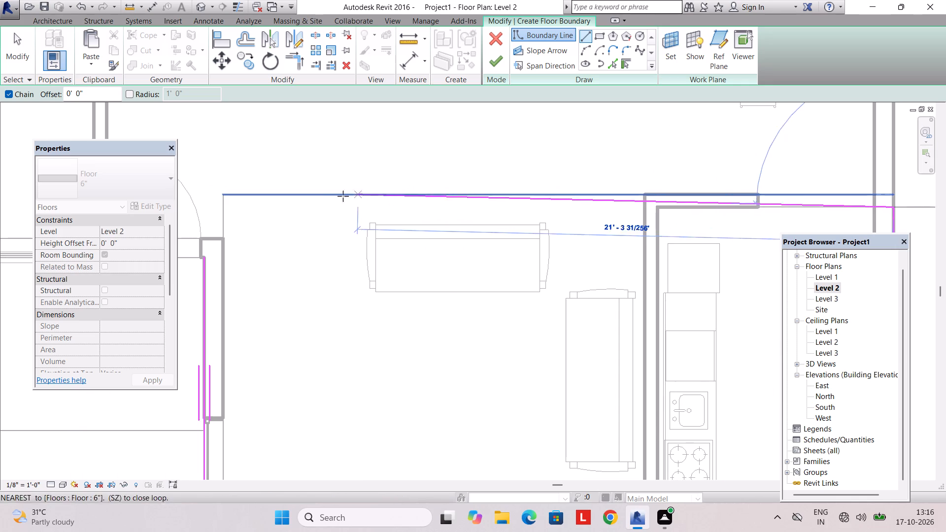
key("Escape")
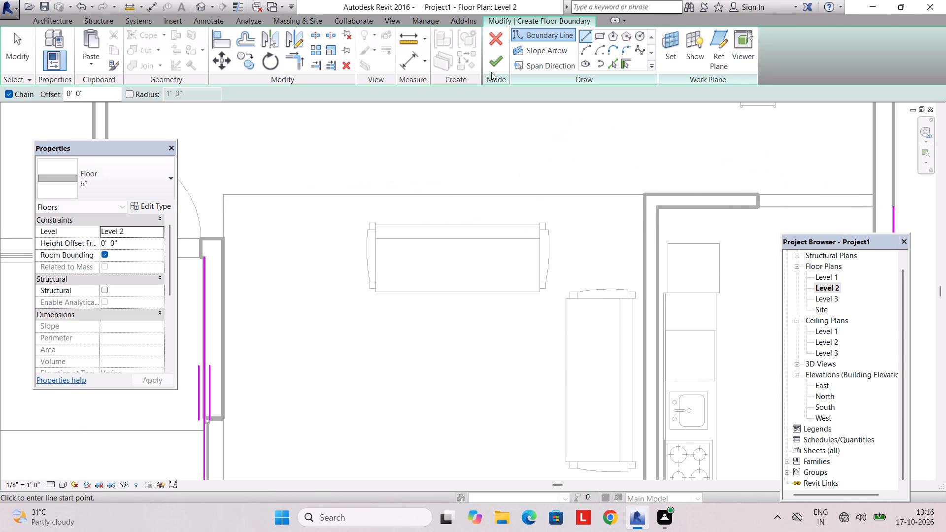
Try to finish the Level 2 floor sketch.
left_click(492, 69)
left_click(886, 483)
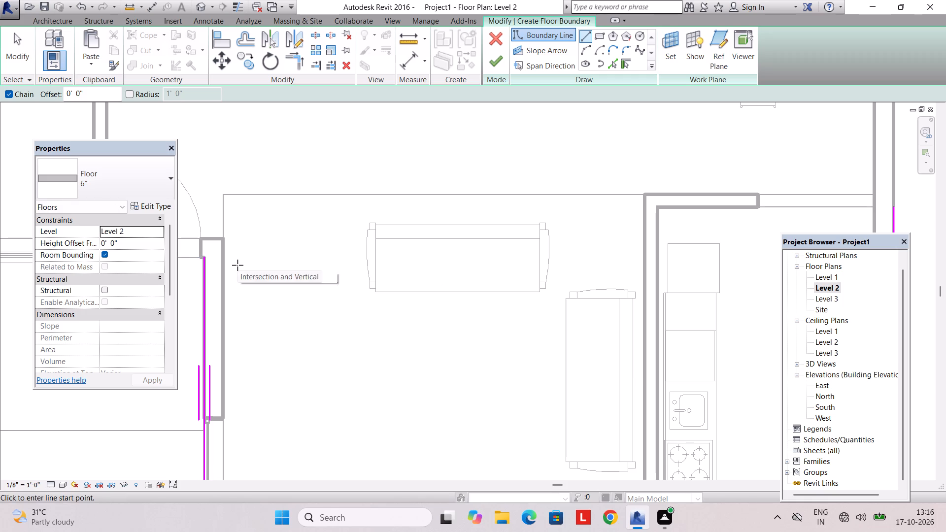
Continue the Level 2 floor boundary about 9'-10 1/2" across the kitchen's back edge, returning along the kitchen partition to the front wall's inner face.
scroll(350, 334, "down", 2)
middle_click_drag(349, 345, 329, 310)
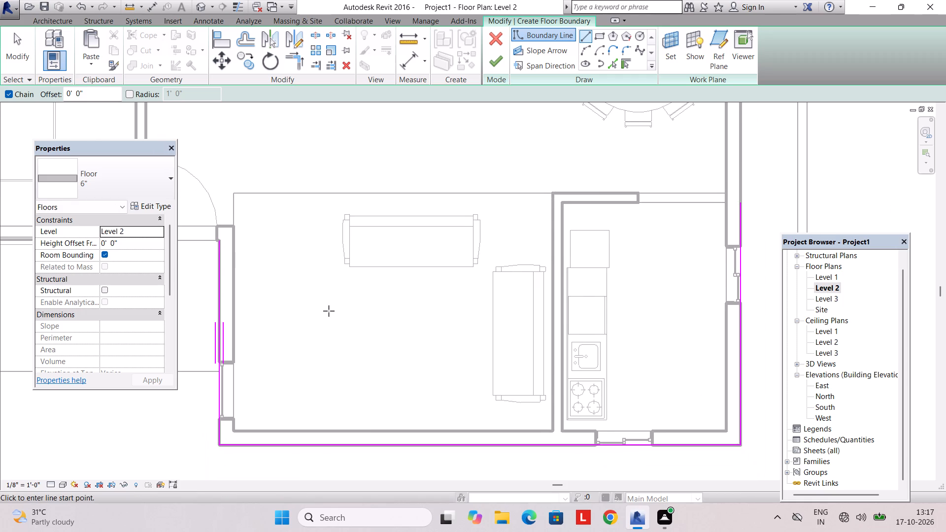
scroll(326, 320, "down", 4)
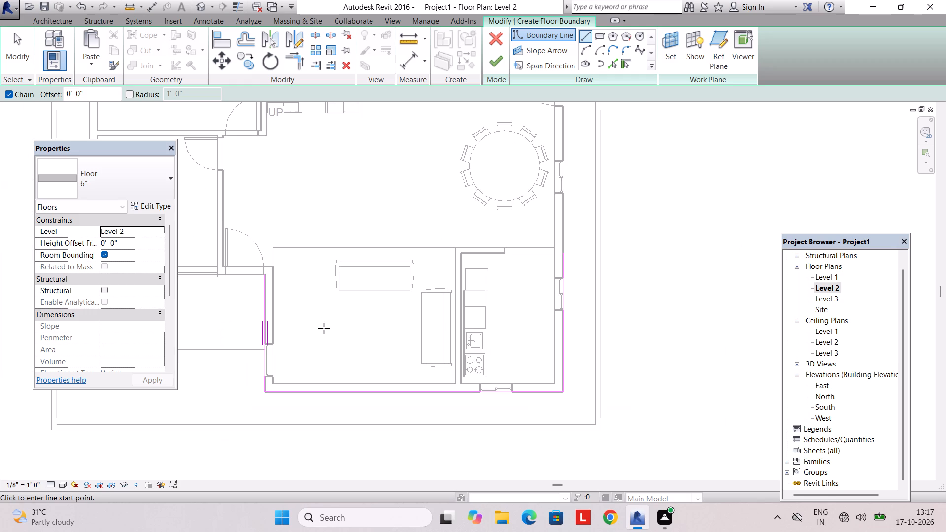
scroll(384, 311, "up", 2)
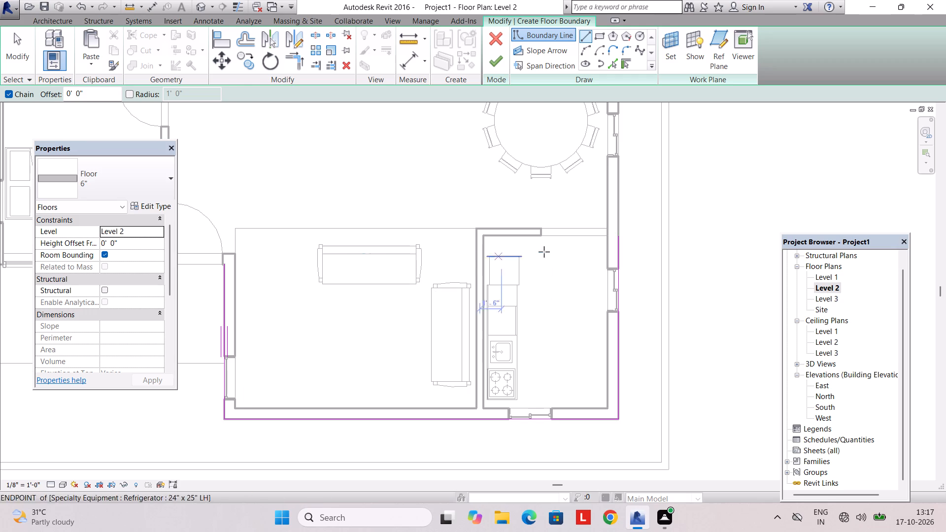
scroll(616, 233, "up", 5)
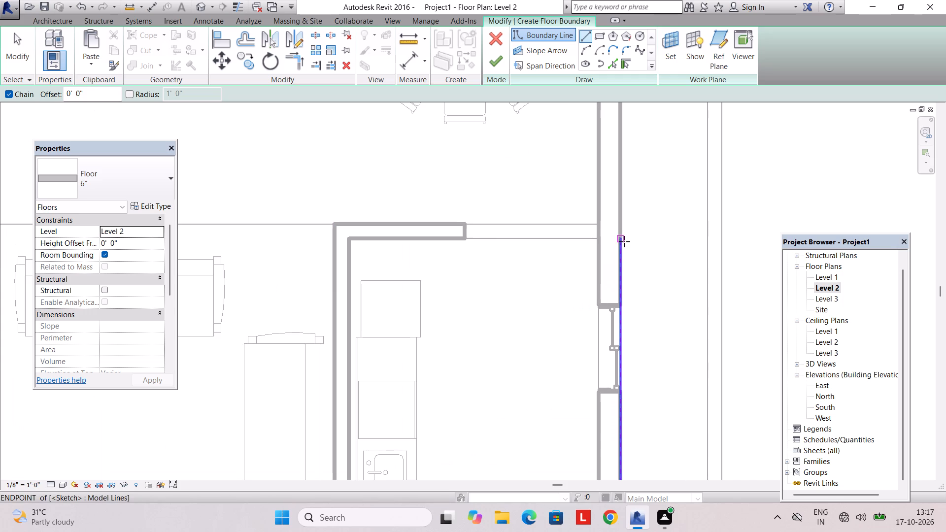
left_click(621, 237)
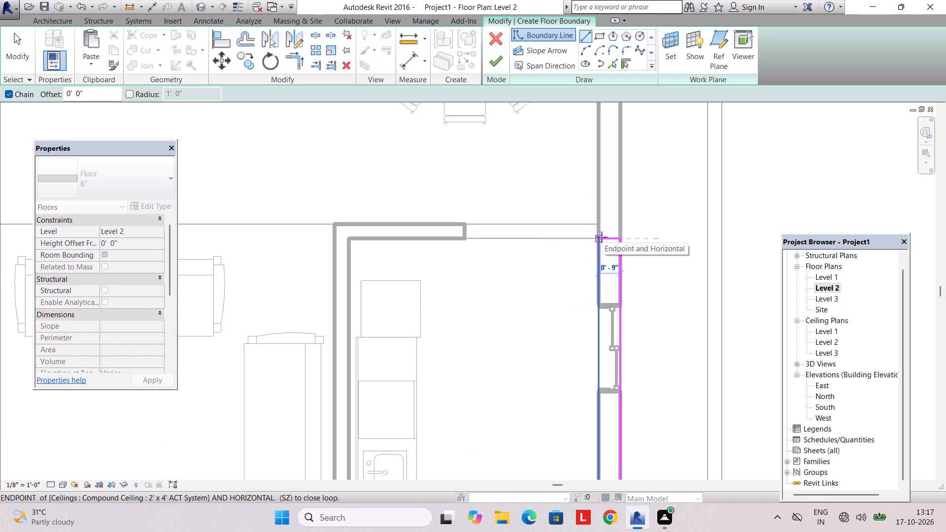
left_click(337, 238)
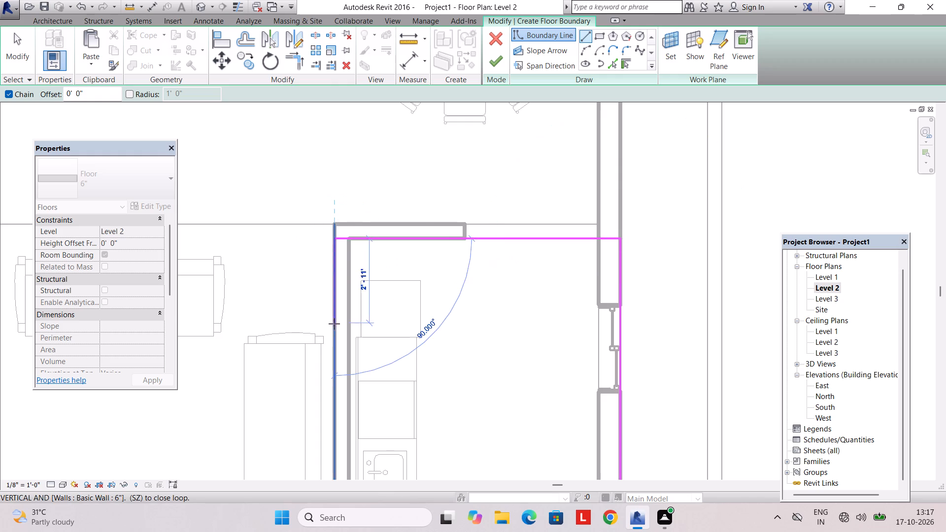
scroll(334, 324, "down", 4)
middle_click_drag(335, 336, 349, 216)
left_click(345, 352)
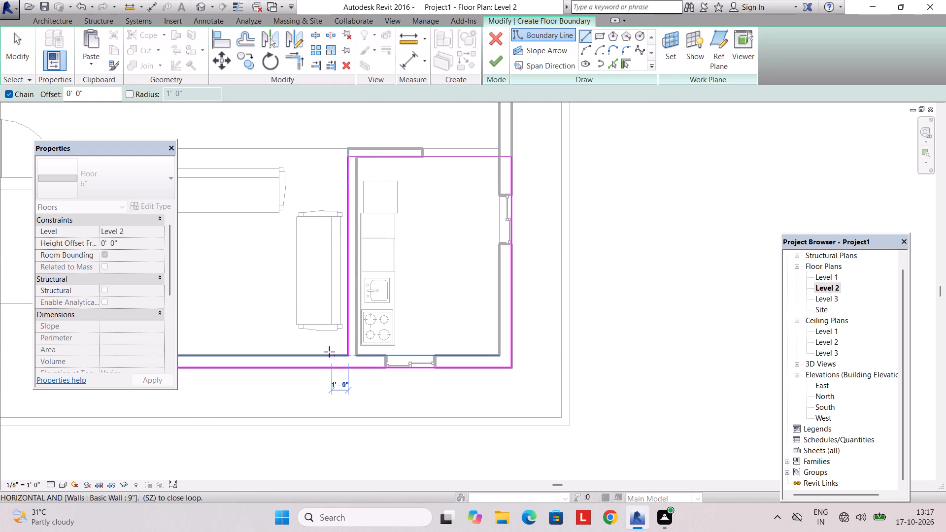
Close the boundary along the living room's inner front and side wall faces, with the side about 10'-0" long, and finish the floor.
middle_click_drag(324, 350, 513, 354)
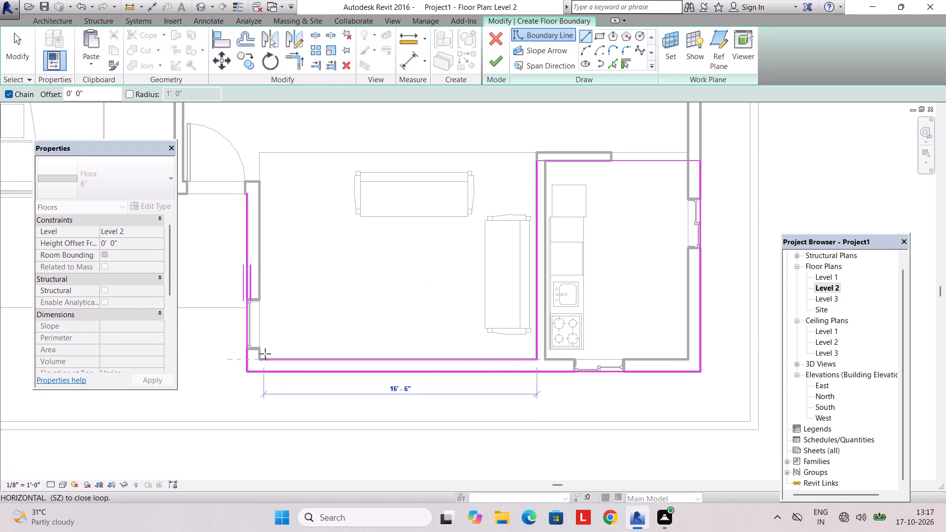
left_click(264, 354)
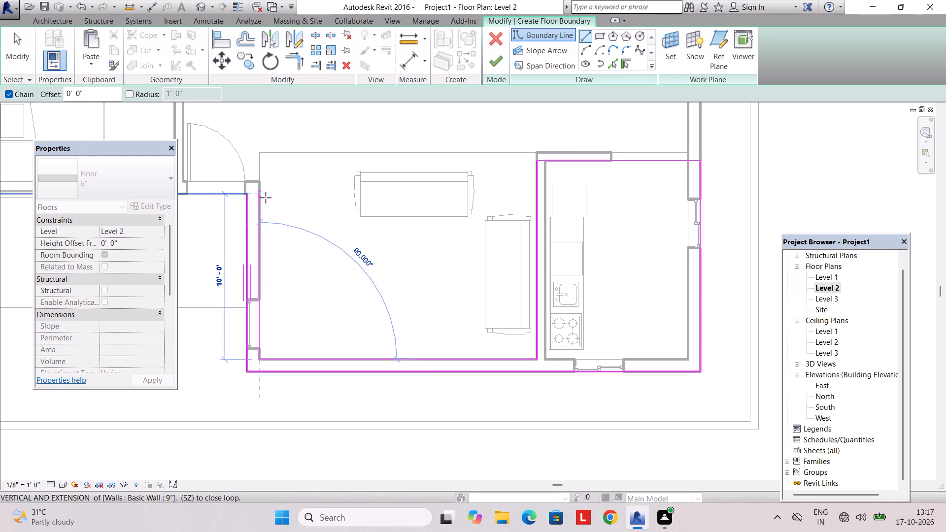
left_click(266, 198)
left_click(247, 196)
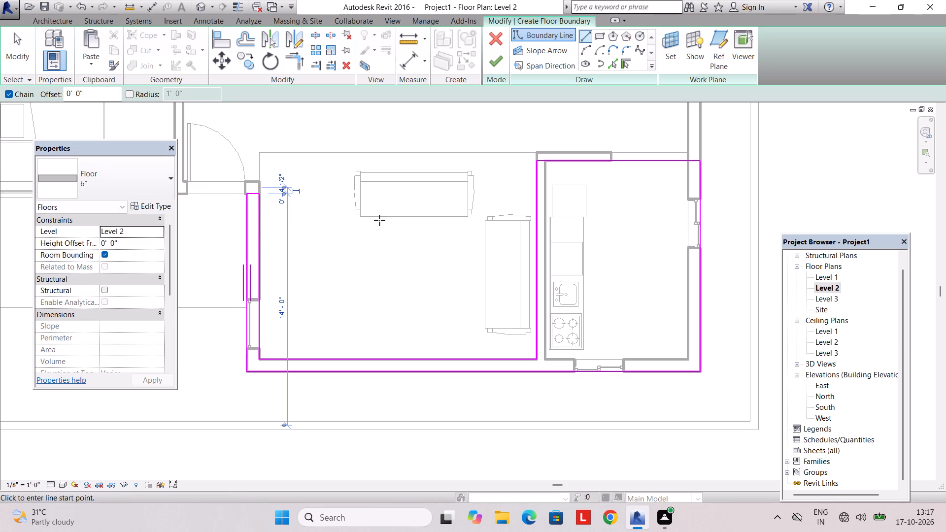
left_click(492, 56)
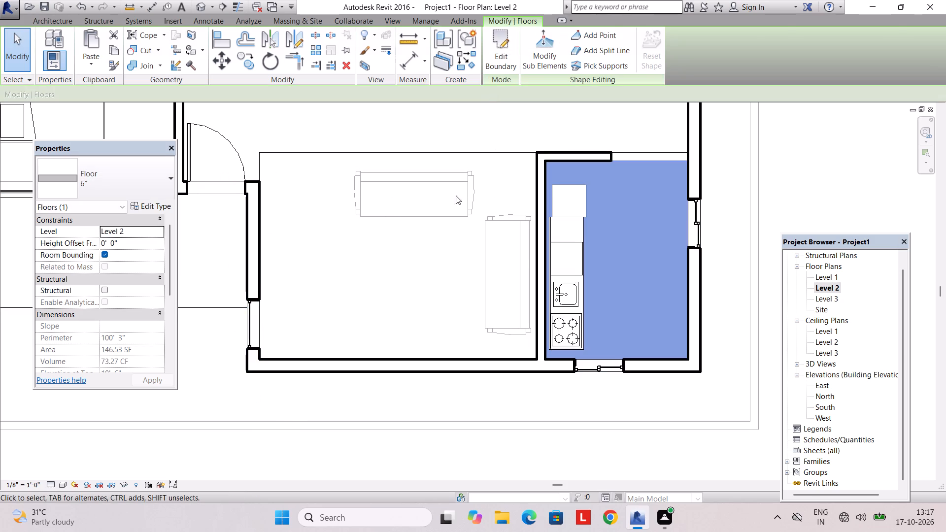
key("Escape")
In the 3D view, temporarily hide the ground storey's 9" front wall.
left_click(391, 24)
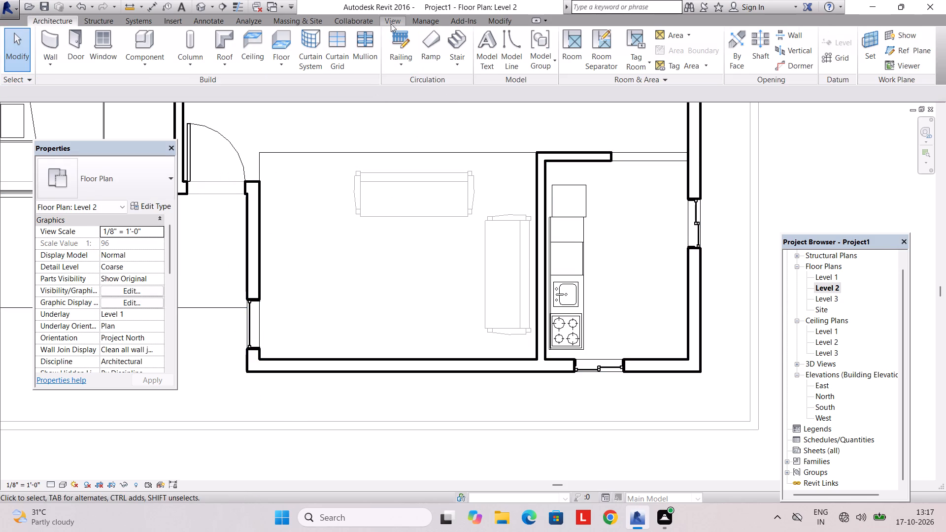
left_click(353, 47)
scroll(476, 241, "down", 3)
middle_click_drag(479, 249, 519, 276, "shift")
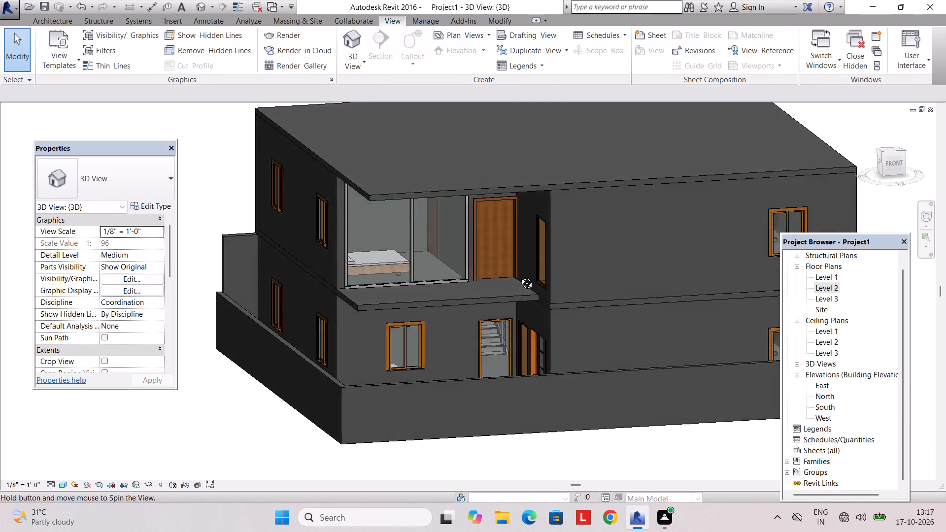
middle_click_drag(519, 276, 491, 259, "shift")
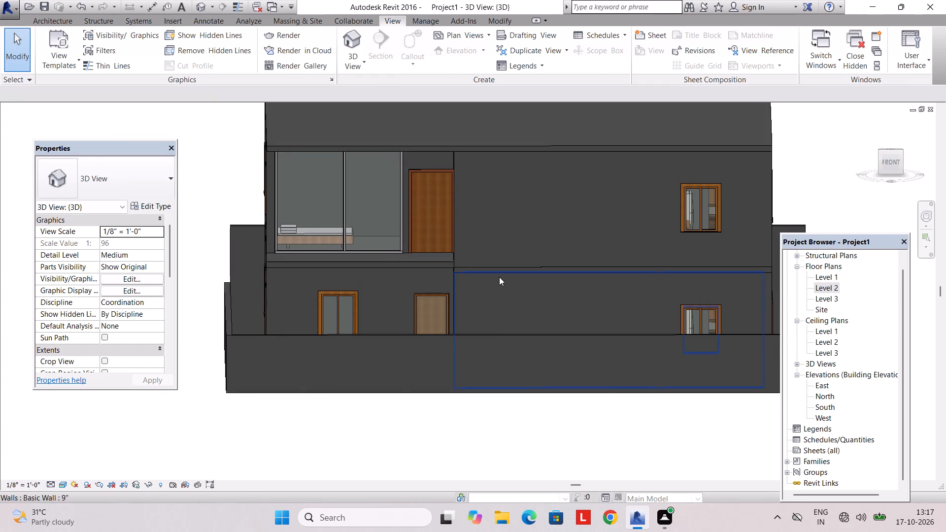
left_click(499, 277)
left_click(149, 482)
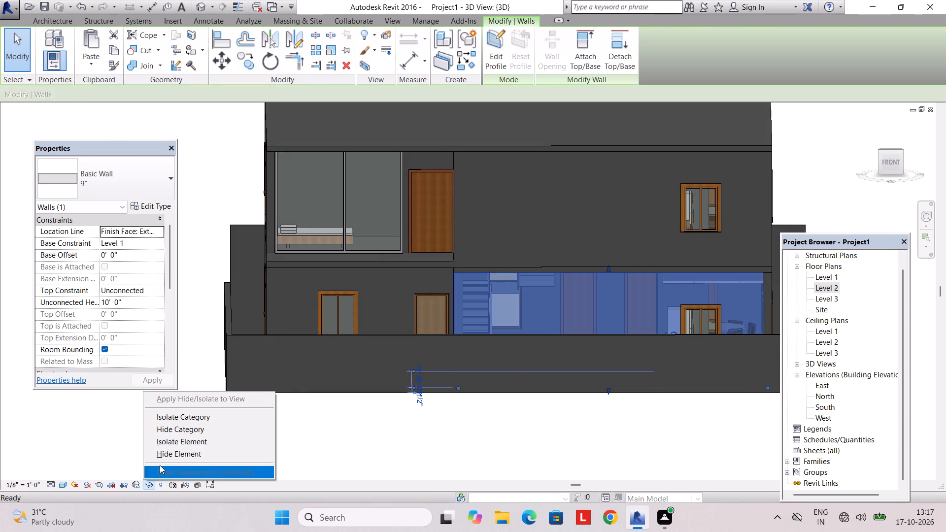
left_click(167, 456)
Examine the exposed front rooms, the floor edges between the storeys and the balcony side in 3D.
scroll(336, 399, "down", 3)
middle_click_drag(344, 396, 345, 326)
scroll(457, 286, "up", 5)
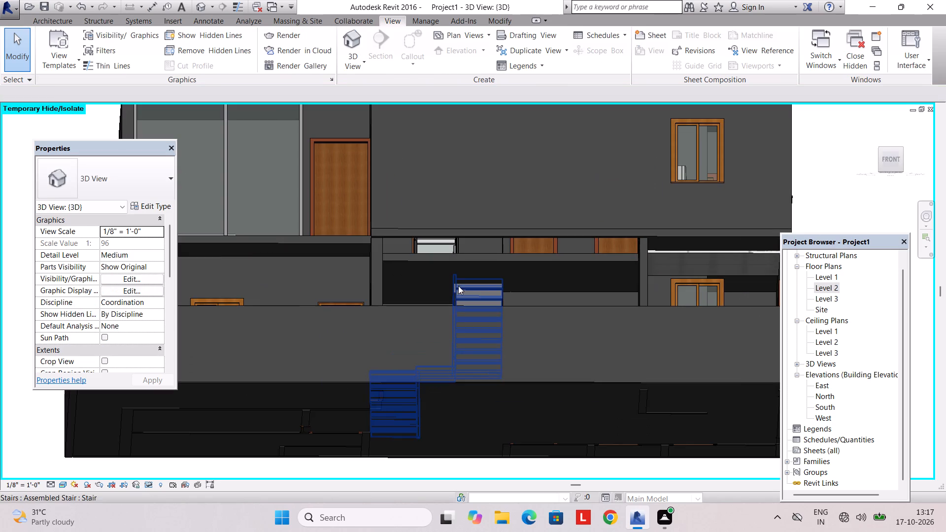
middle_click_drag(499, 287, 633, 374, "shift")
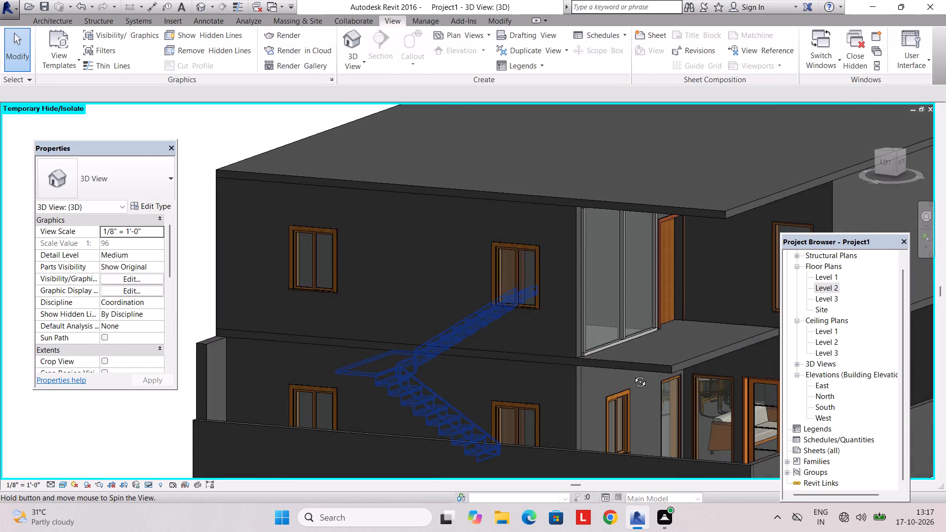
middle_click_drag(633, 374, 513, 372, "shift")
scroll(487, 373, "down", 5)
middle_click_drag(488, 372, 547, 391)
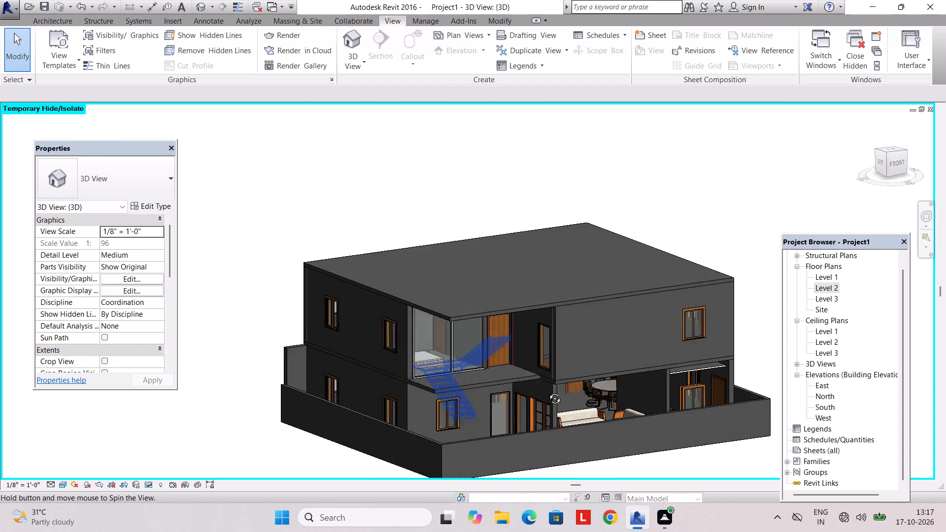
middle_click_drag(547, 391, 589, 385)
middle_click_drag(616, 371, 613, 381, "shift")
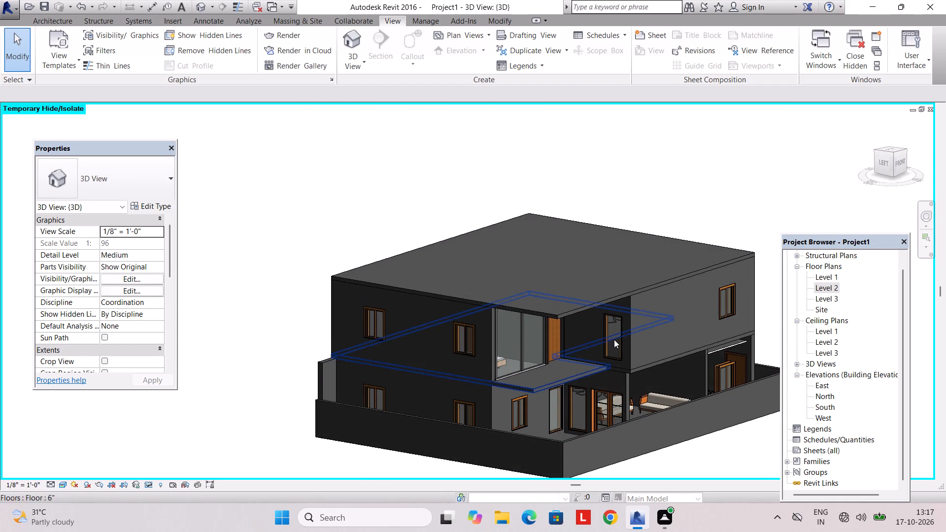
middle_click_drag(611, 342, 599, 362, "shift")
Duplicate the type of the fixed 36" x 72" window beside the upper balcony as 5' and set its width to 5'.
left_click(593, 346)
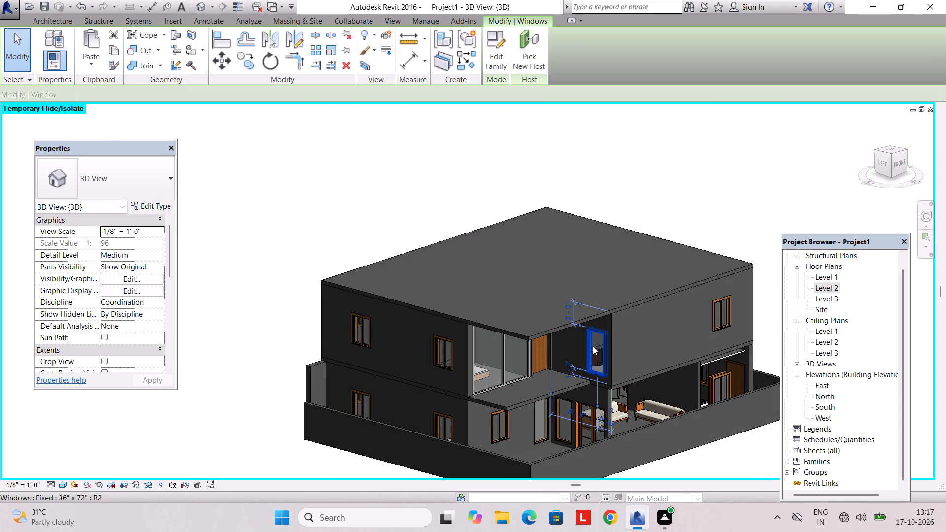
left_click(137, 205)
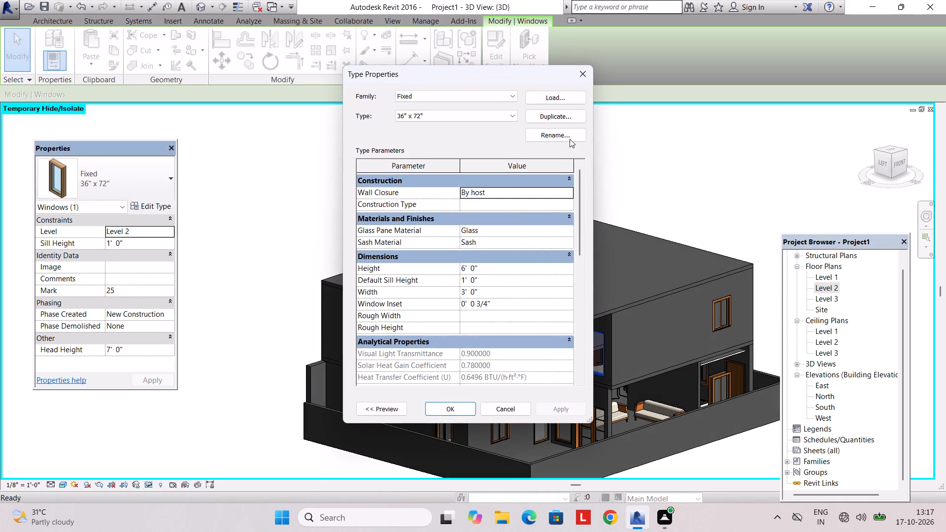
left_click(555, 121)
type("5'")
key("Return")
left_click(490, 277)
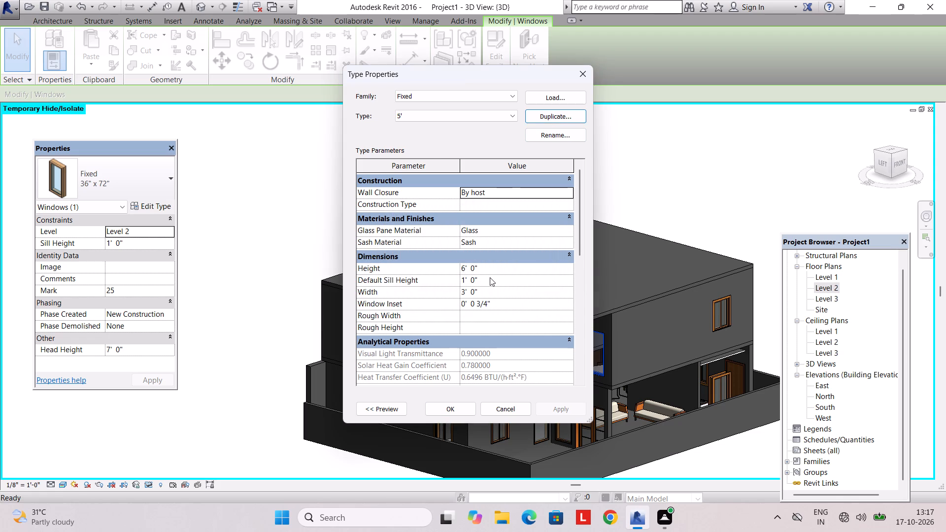
left_click(489, 293)
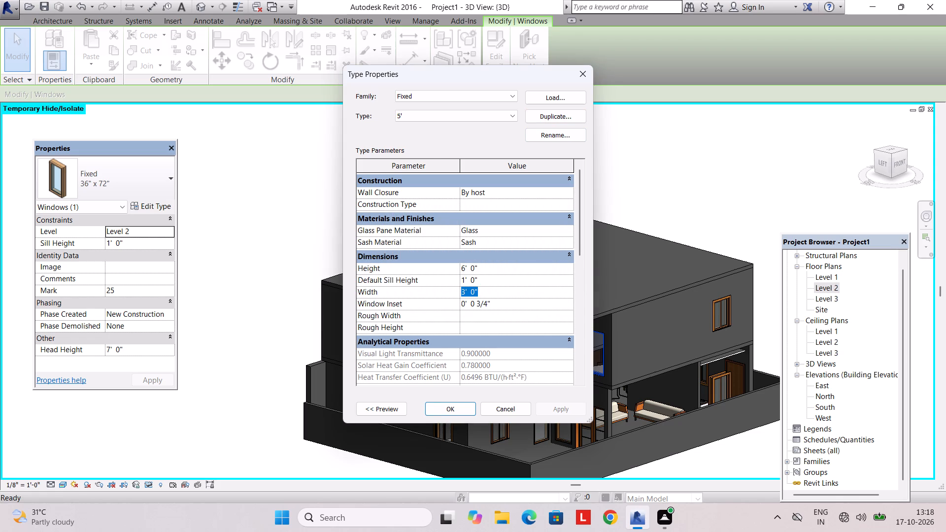
type("5'")
key("Return")
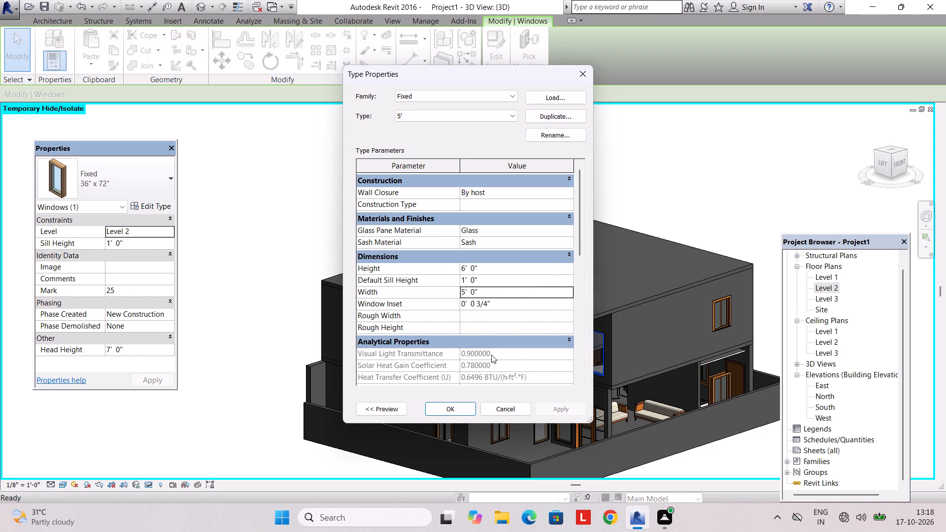
left_click(448, 411)
key("Escape")
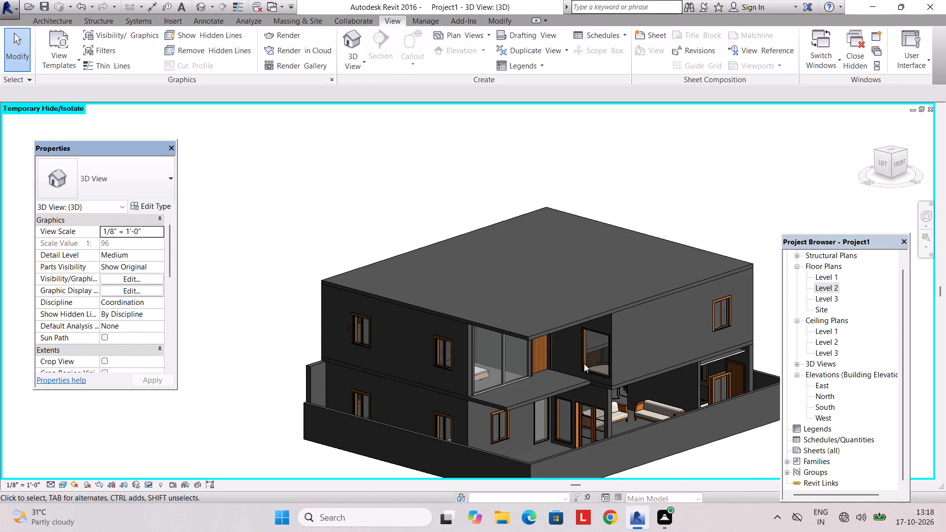
Nudge the 5' fixed window along its wall, away from the outer front corner and toward the balcony door.
scroll(585, 344, "up", 2)
left_click(585, 345)
key("Left")
key("Left")
key("Left")
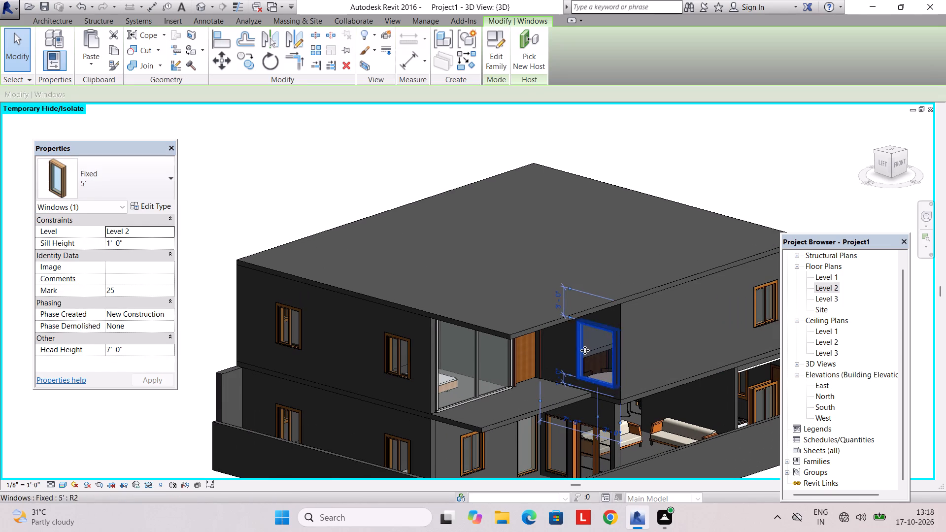
key("Left")
key("Left")
key("Escape")
scroll(634, 325, "up", 3)
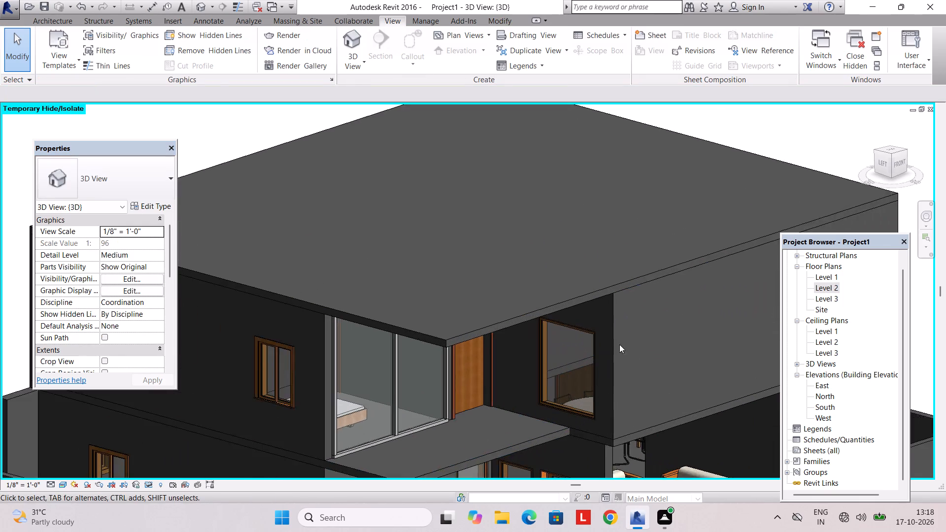
scroll(619, 344, "up", 1)
middle_click_drag(615, 353, 644, 301, "shift")
left_click(611, 290)
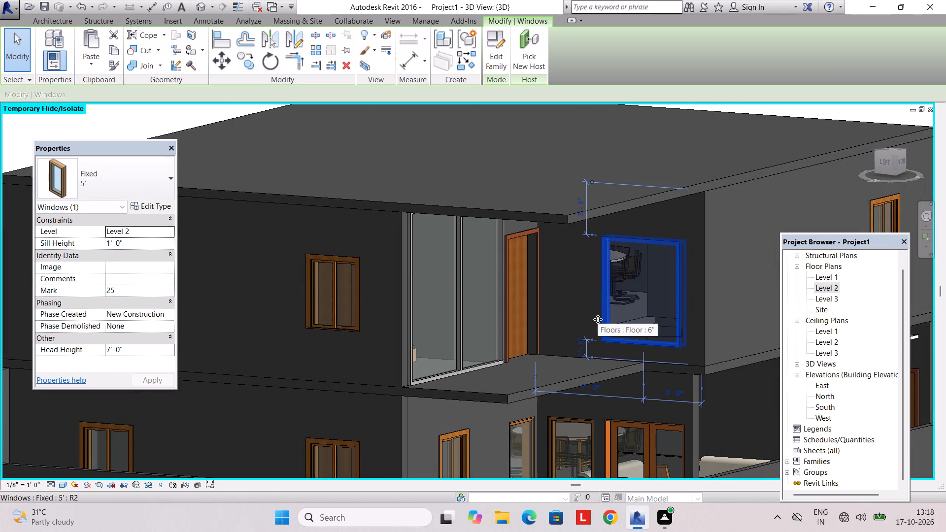
key("Left")
key("Left")
key("Left")
key("Left")
key("Left")
key("Left")
key("Left")
key("Left")
key("Left")
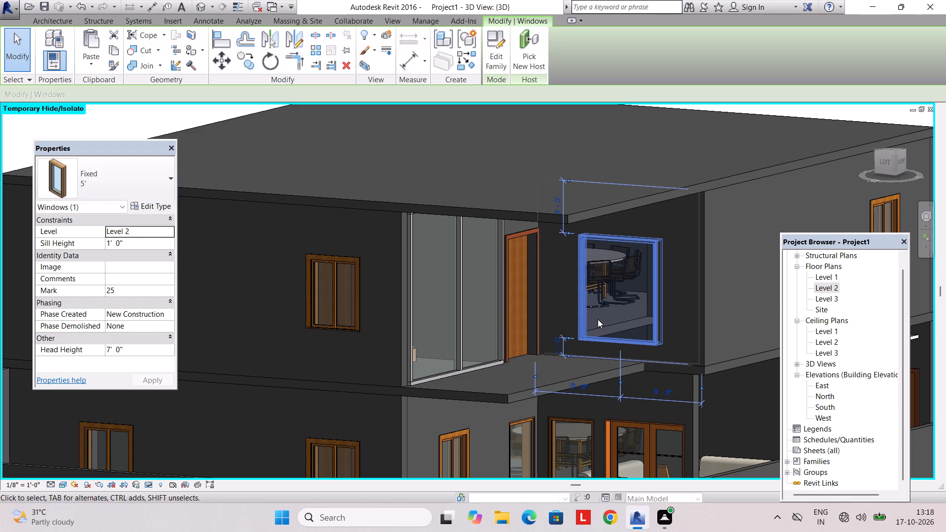
key("Right")
key("Escape")
Inspect the whole house from the front, side and back in 3D.
scroll(598, 319, "down", 4)
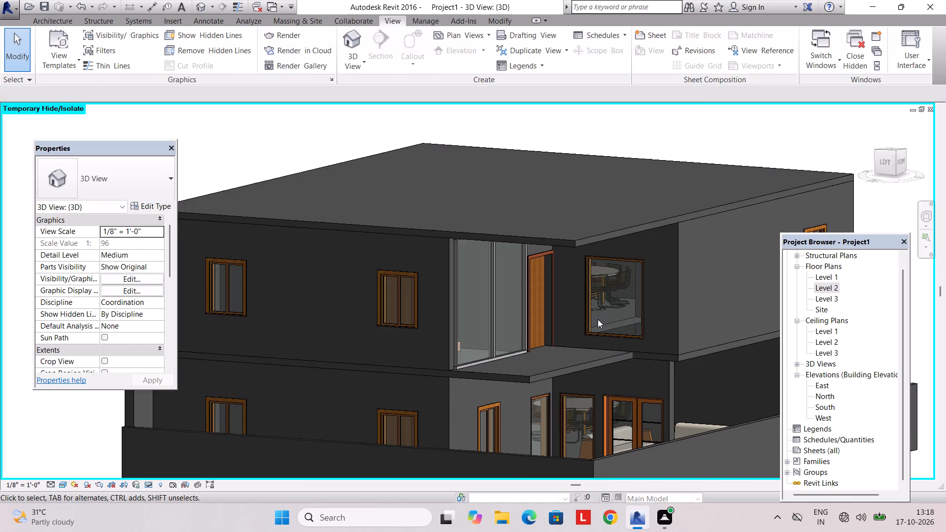
middle_click_drag(593, 330, 492, 369, "shift")
scroll(490, 372, "down", 4)
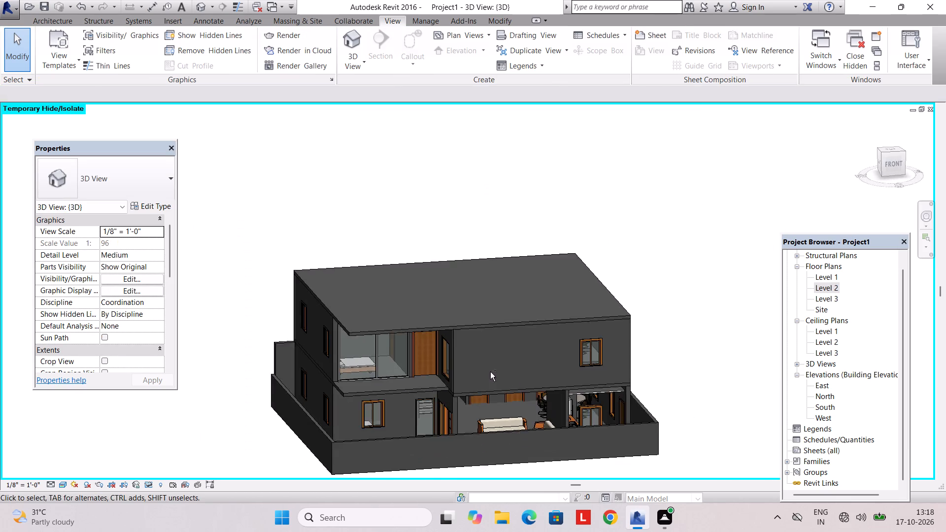
middle_click_drag(488, 374, 432, 321, "shift")
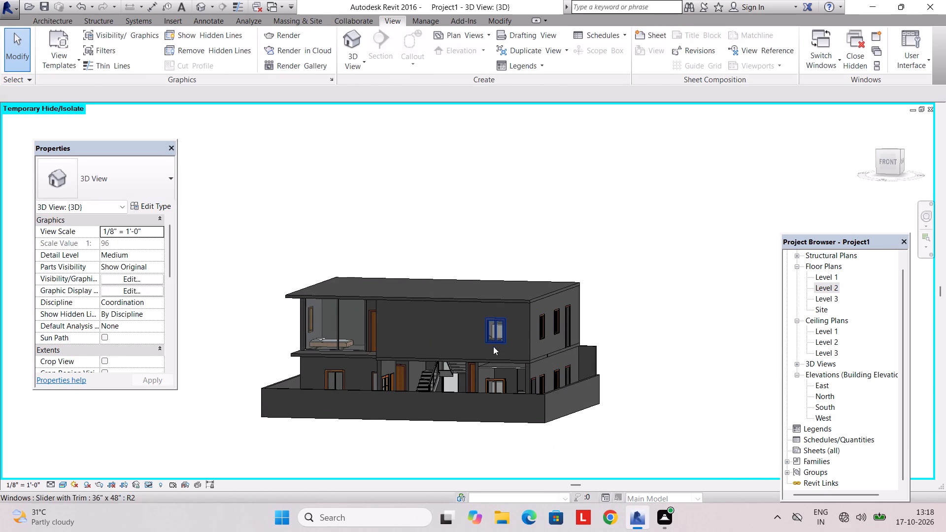
middle_click_drag(601, 382, 302, 411, "shift")
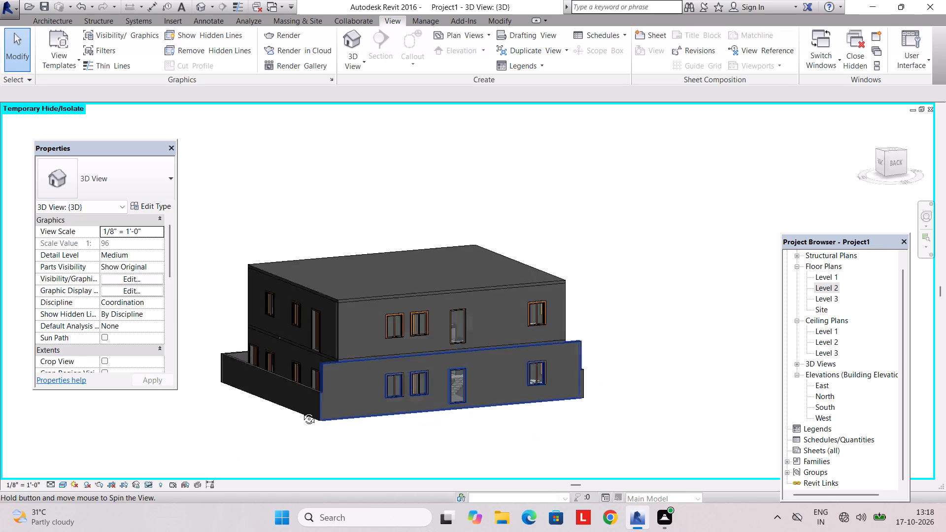
middle_click_drag(302, 411, 253, 385, "shift")
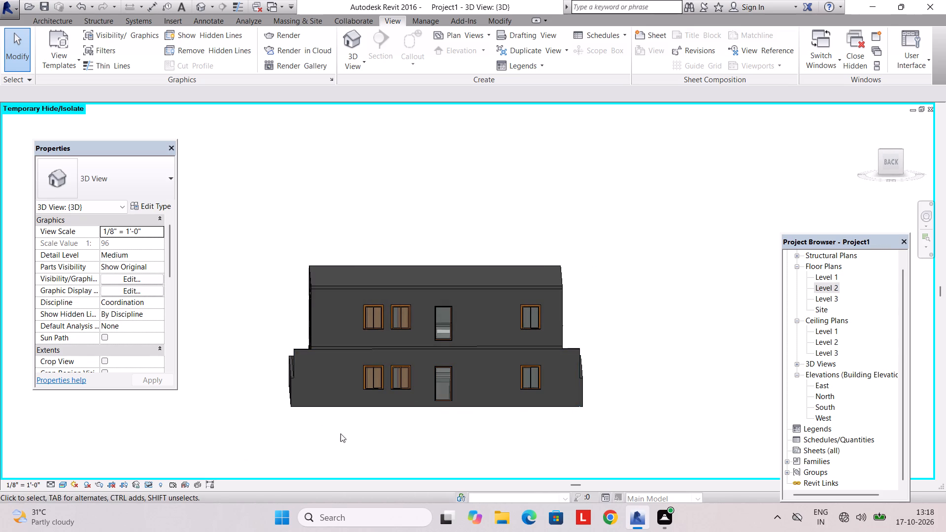
middle_click_drag(325, 414, 549, 435)
middle_click_drag(438, 420, 619, 419, "shift")
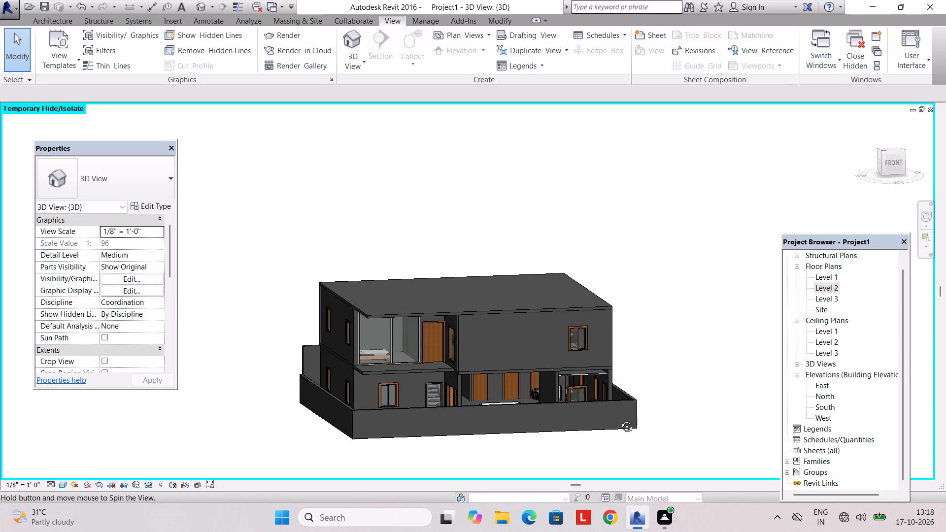
On Level 1, split the 9" back wall flush with the outer face of the toilet-side exterior wall, about 3'-3" from its end.
middle_click_drag(619, 419, 584, 396, "shift")
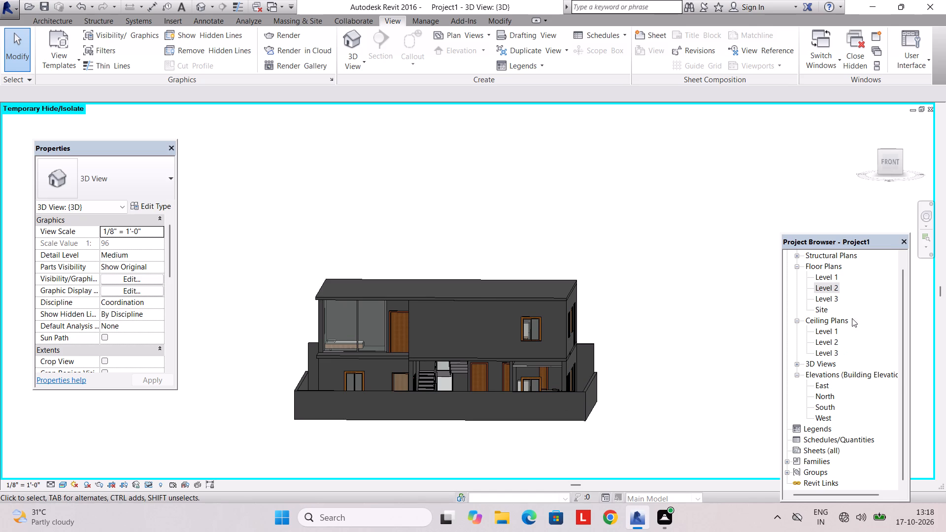
double_click(826, 287)
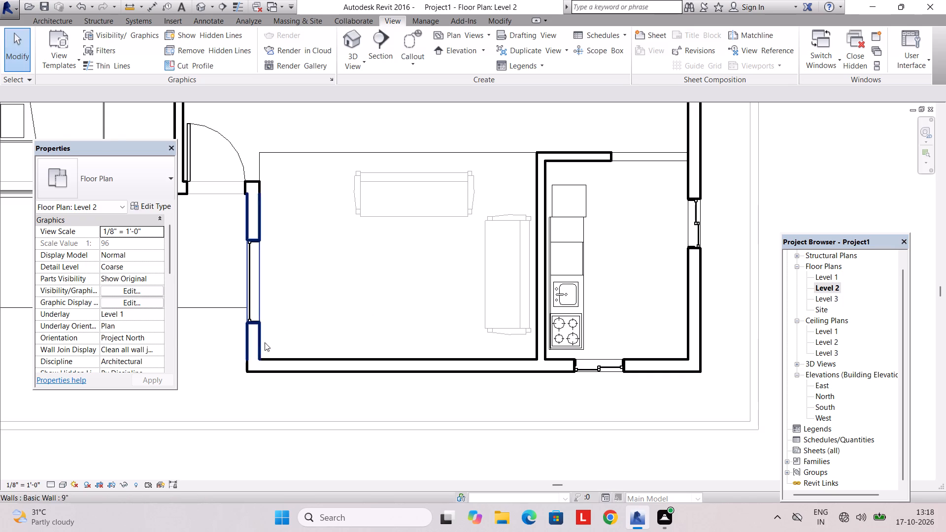
scroll(356, 399, "down", 6)
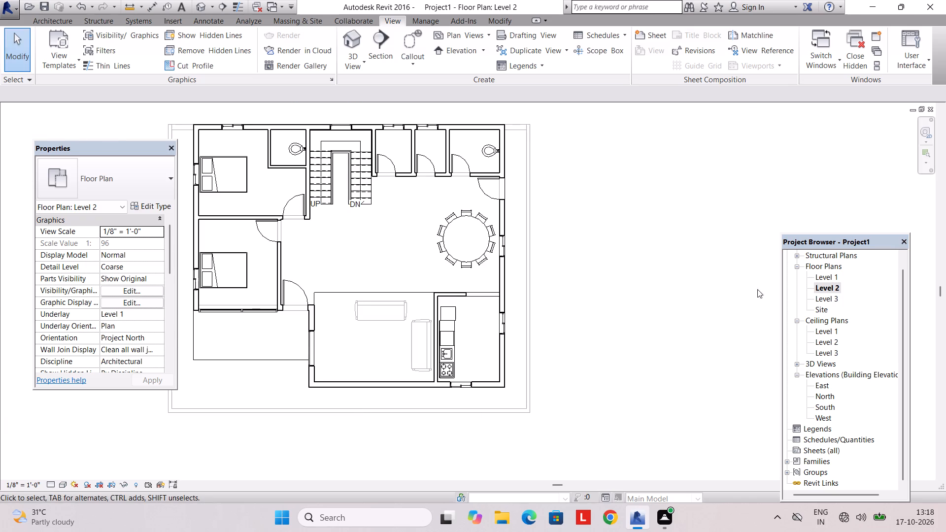
double_click(831, 271)
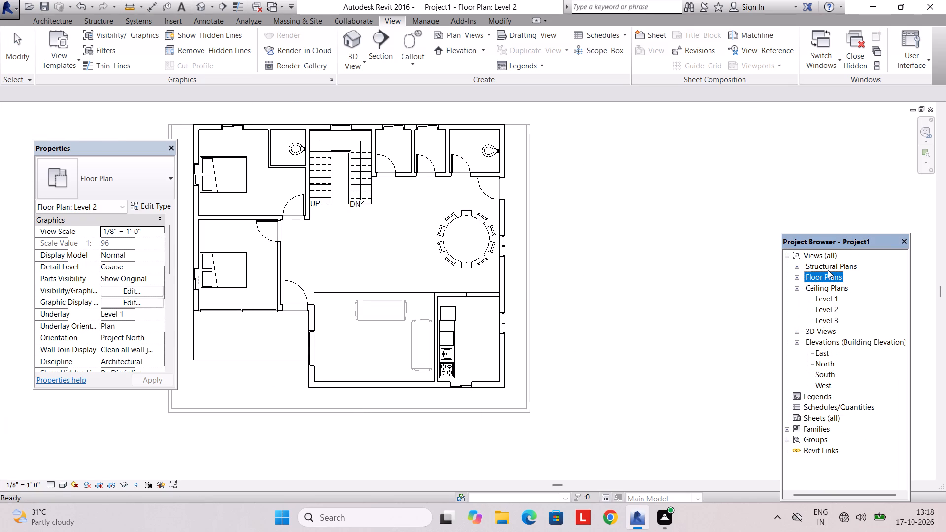
double_click(828, 273)
double_click(829, 283)
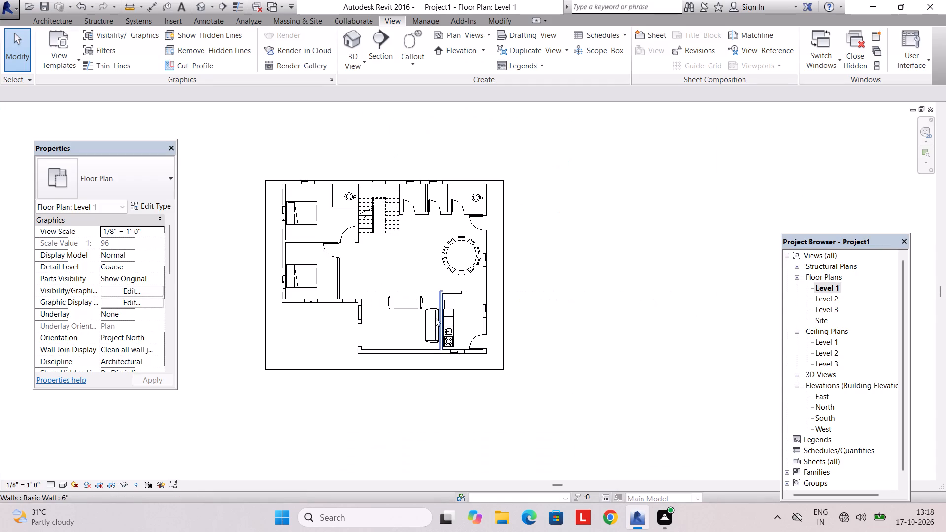
middle_click_drag(434, 248, 437, 313)
scroll(439, 251, "up", 6)
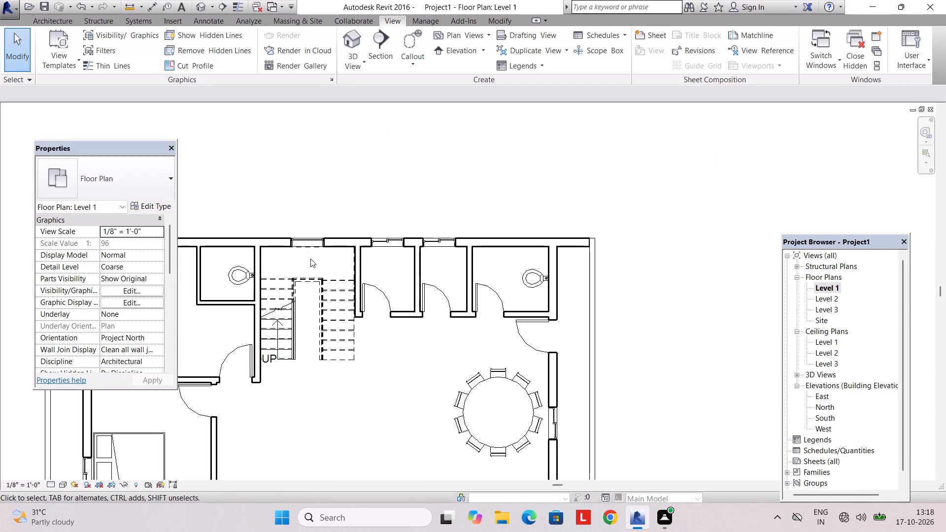
left_click(61, 13)
left_click(60, 15)
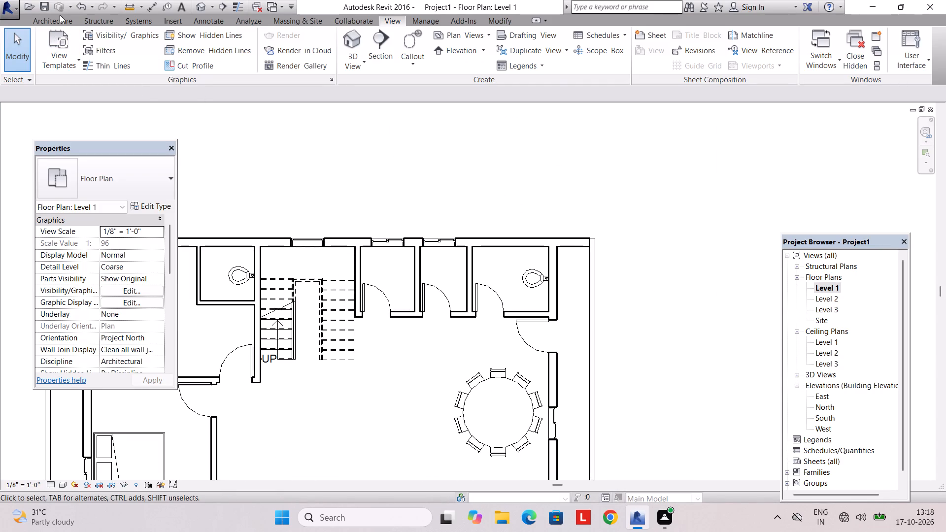
left_click(60, 16)
left_click(499, 19)
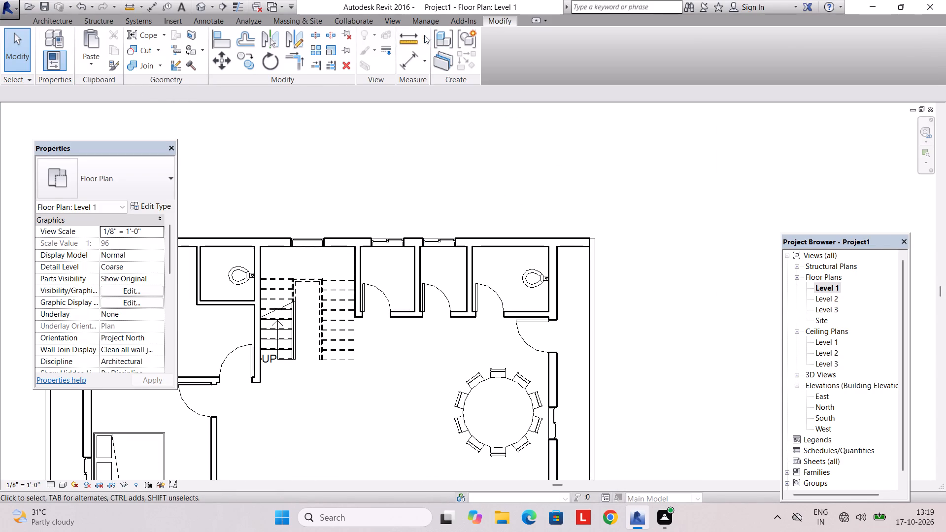
left_click(321, 37)
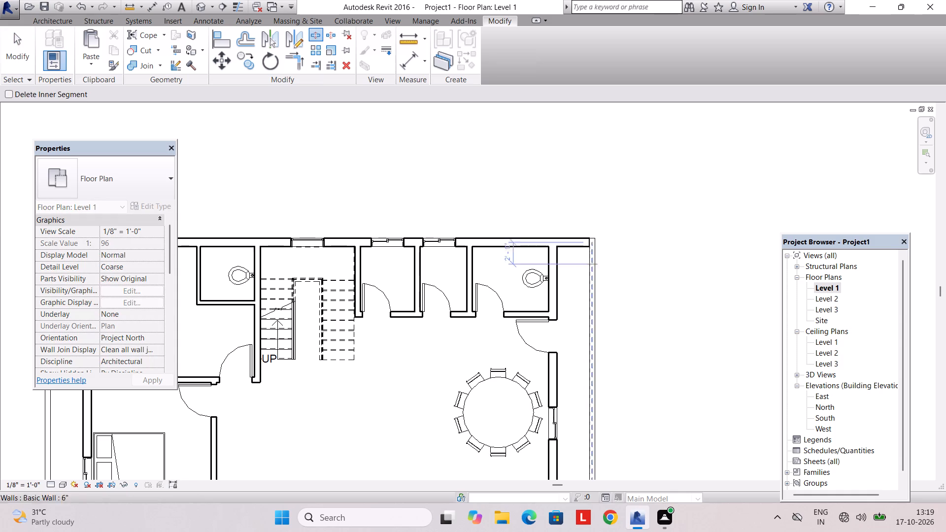
scroll(534, 253, "up", 7)
scroll(578, 229, "up", 1)
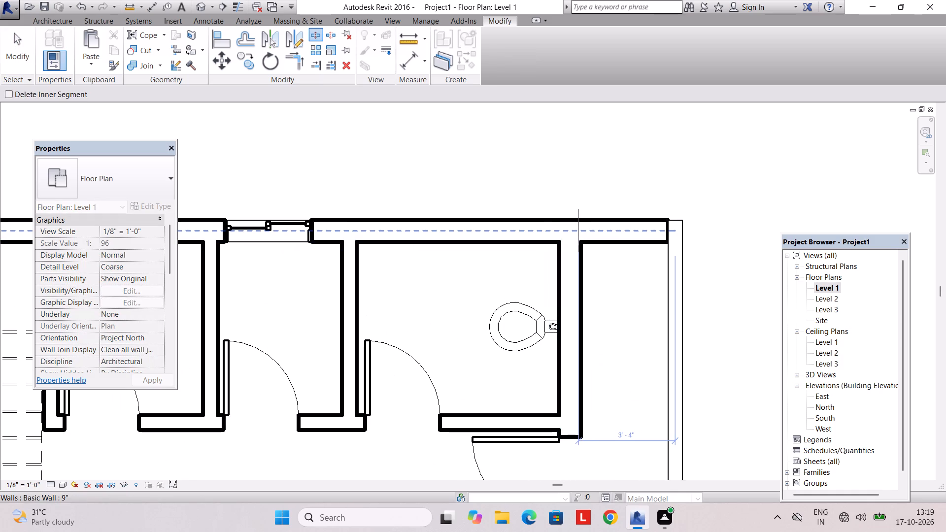
scroll(578, 229, "up", 4)
left_click(583, 232)
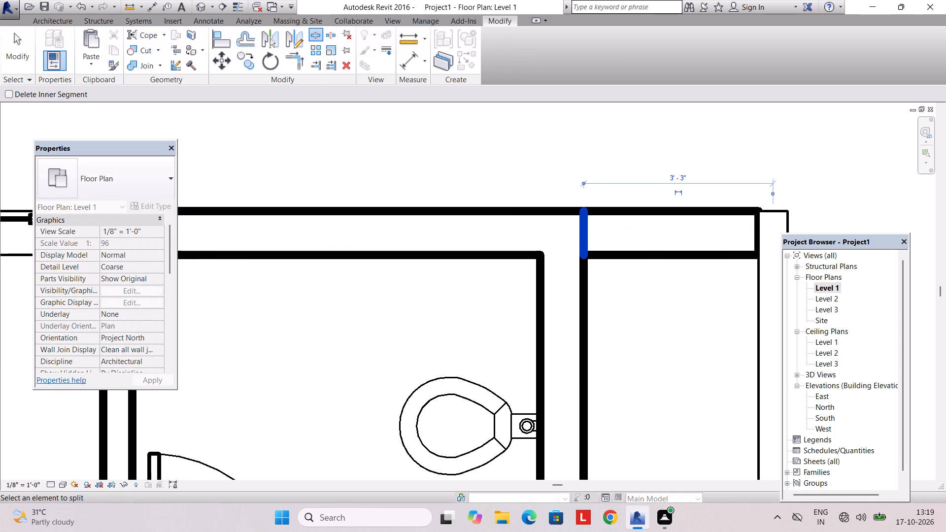
Split the same back wall at its other end, flush with the outer face of the bedroom-side exterior wall.
scroll(573, 275, "down", 8)
middle_click_drag(516, 305, 846, 323)
middle_click_drag(590, 332, 945, 349)
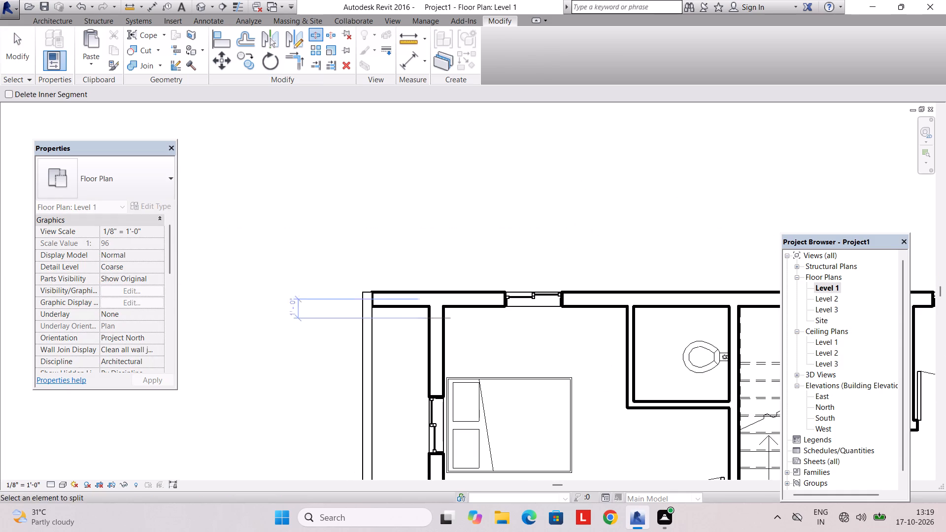
scroll(405, 298, "up", 4)
scroll(451, 307, "up", 2)
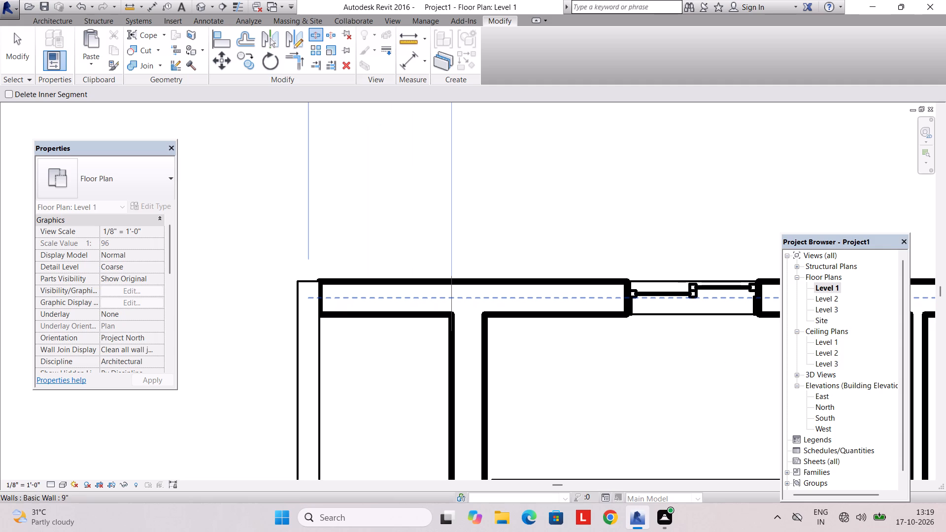
left_click(453, 298)
key("Escape")
key("Escape")
key("Escape")
Set the unconnected height of the short back wall piece beyond the toilet-side exterior wall to 5'.
left_click(393, 318)
scroll(398, 320, "down", 4)
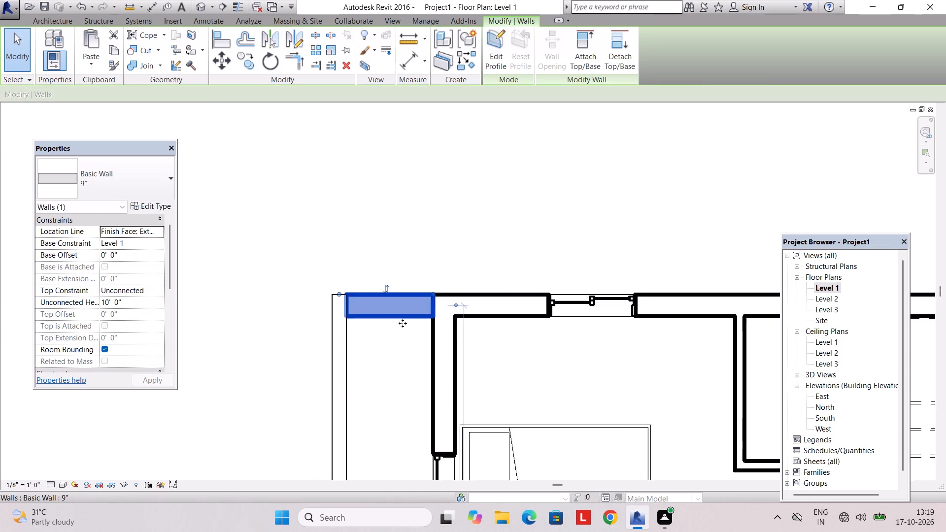
middle_click_drag(464, 324, 380, 320)
scroll(422, 317, "down", 4)
middle_click_drag(479, 322, 362, 328)
scroll(691, 328, "down", 1)
middle_click_drag(681, 330, 502, 332)
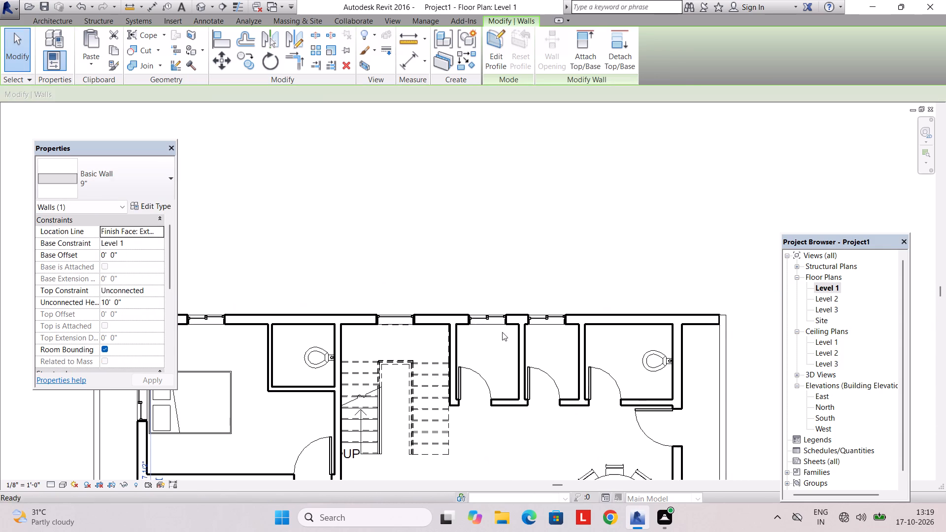
middle_click_drag(502, 332, 502, 332)
left_click(702, 326)
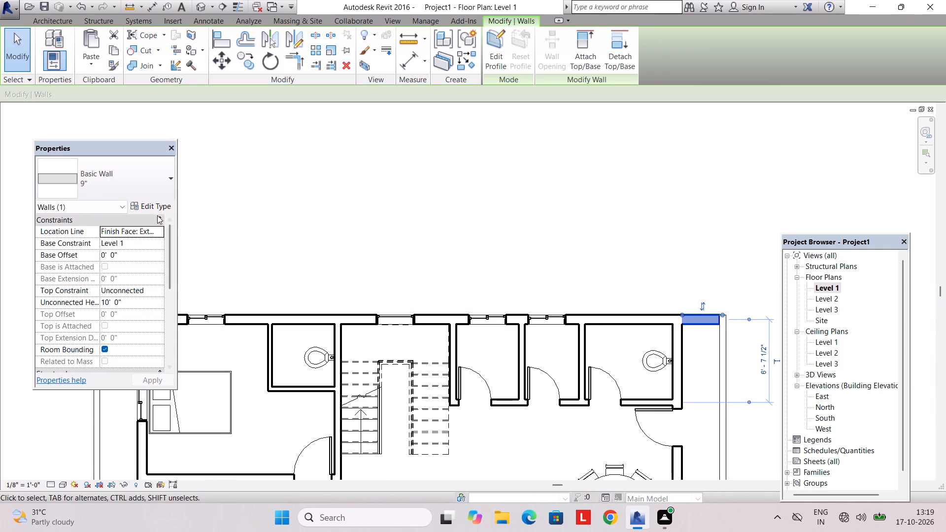
left_click(146, 208)
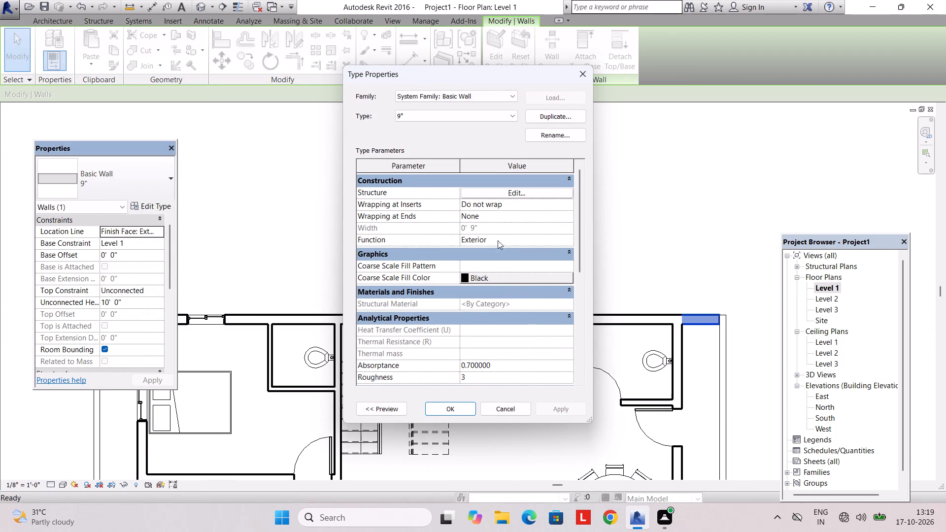
left_click(583, 82)
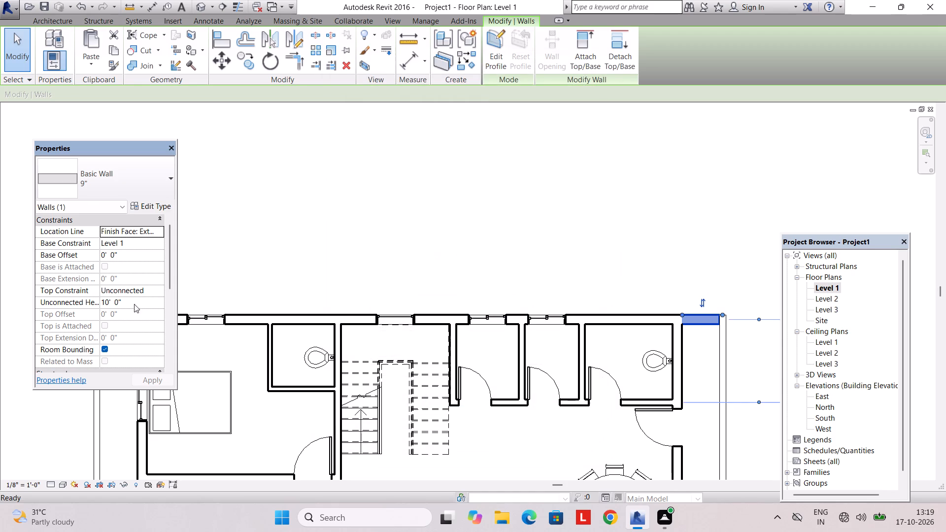
left_click(135, 300)
type("5'")
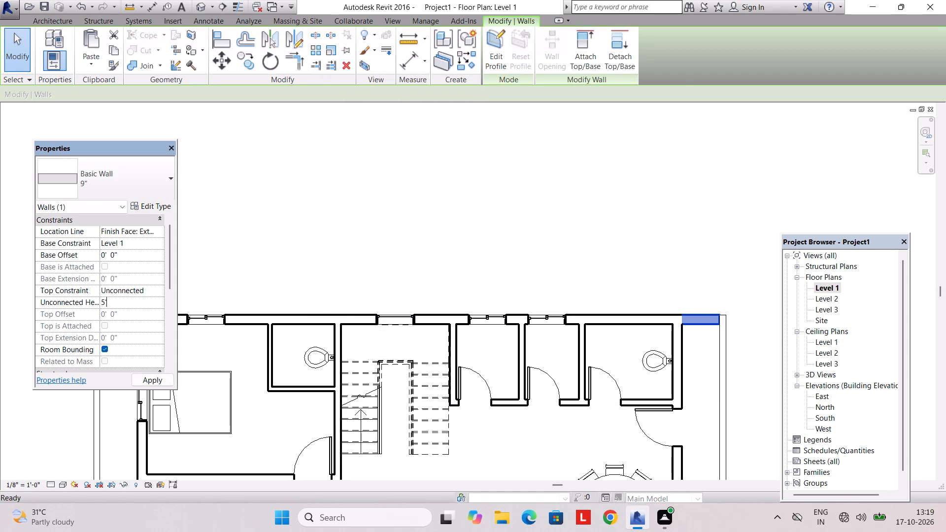
key("Return")
key("Return")
key("Escape")
key("Escape")
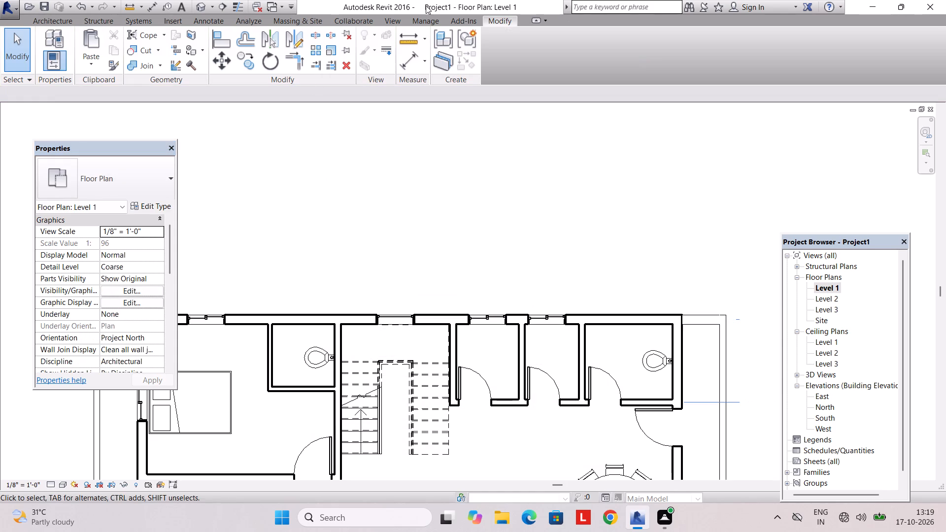
In 3D, set the unconnected height of the short back wall piece beyond the bedroom-side exterior wall to 5'.
left_click(394, 23)
left_click(354, 43)
scroll(472, 308, "down", 3)
middle_click_drag(475, 338, 422, 389, "shift")
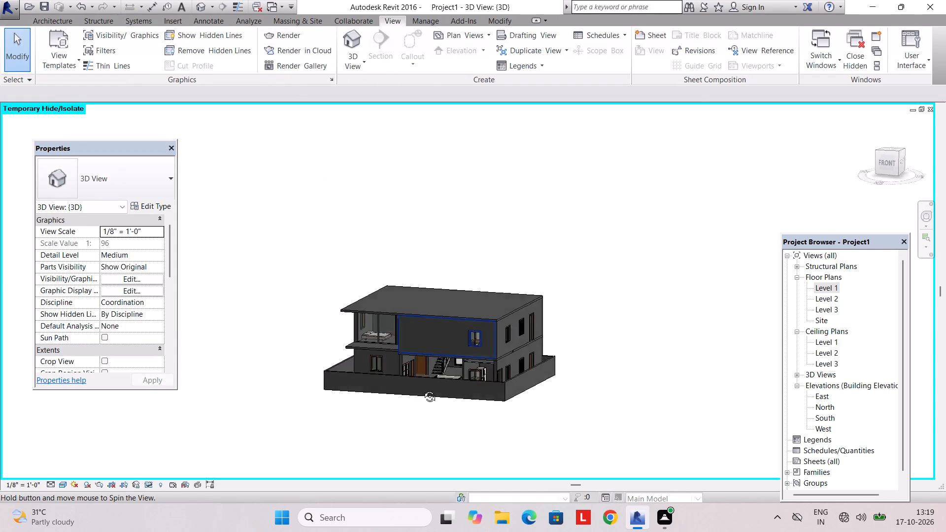
middle_click_drag(422, 389, 497, 320, "shift")
scroll(488, 328, "up", 4)
middle_click_drag(488, 319, 451, 335)
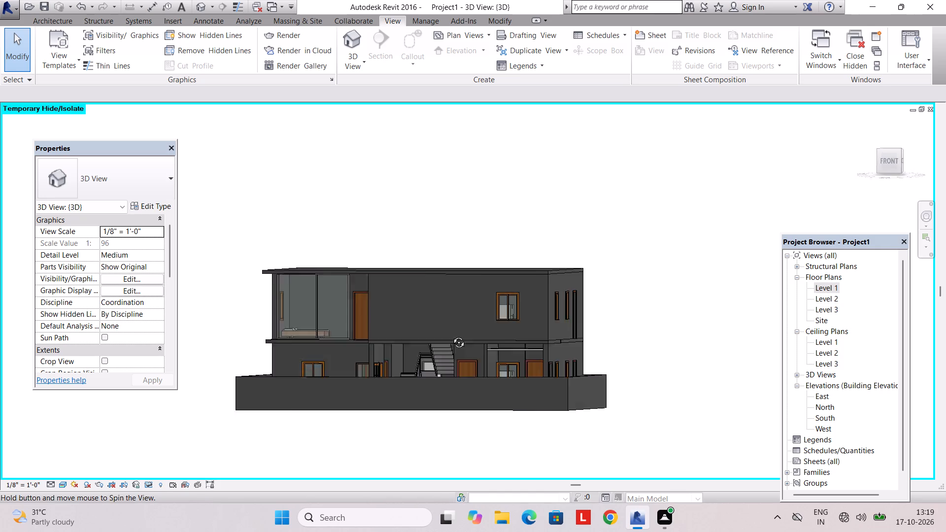
middle_click_drag(451, 335, 450, 351)
middle_click_drag(471, 341, 646, 375, "shift")
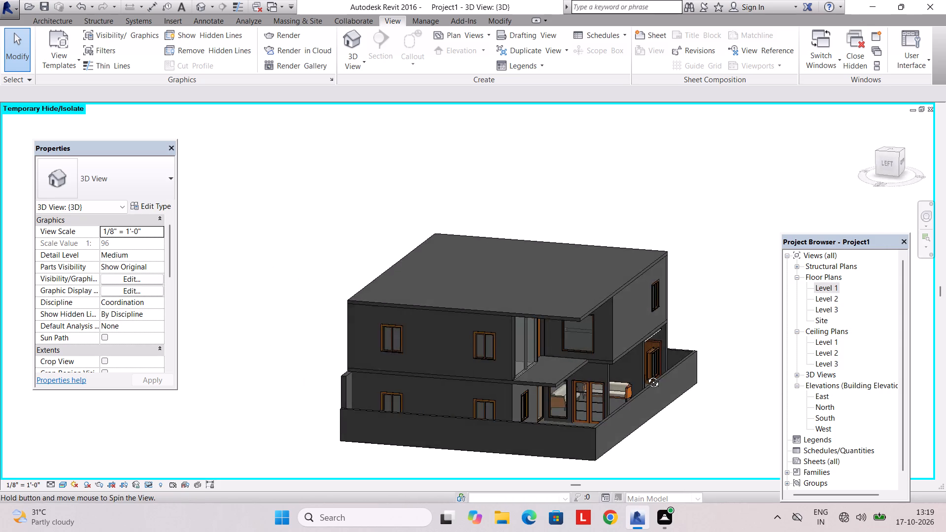
middle_click_drag(646, 375, 629, 366, "shift")
left_click(330, 370)
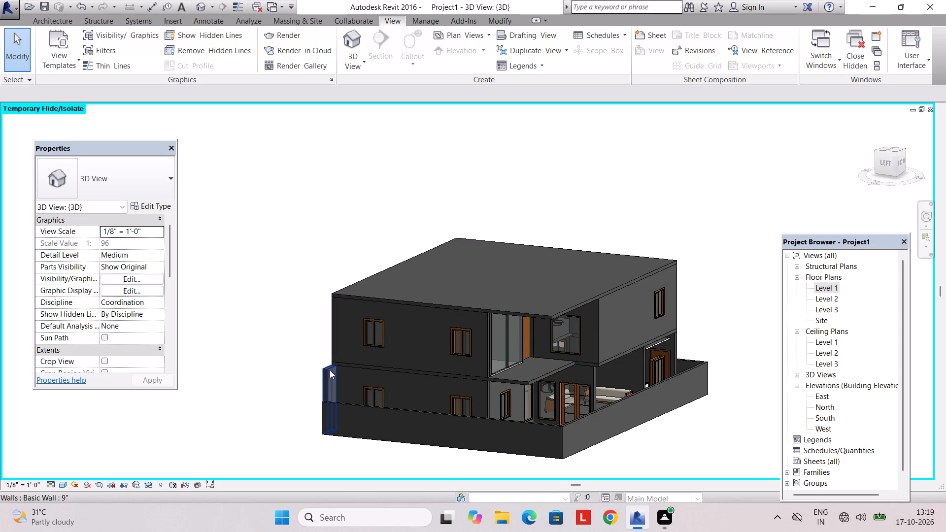
left_click(142, 301)
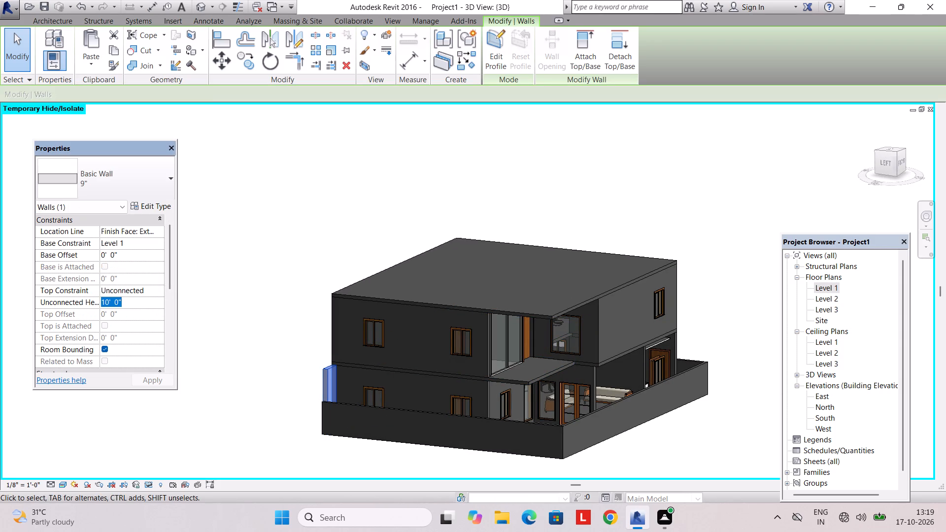
type("5'")
key("Return")
key("Return")
key("Escape")
key("Escape")
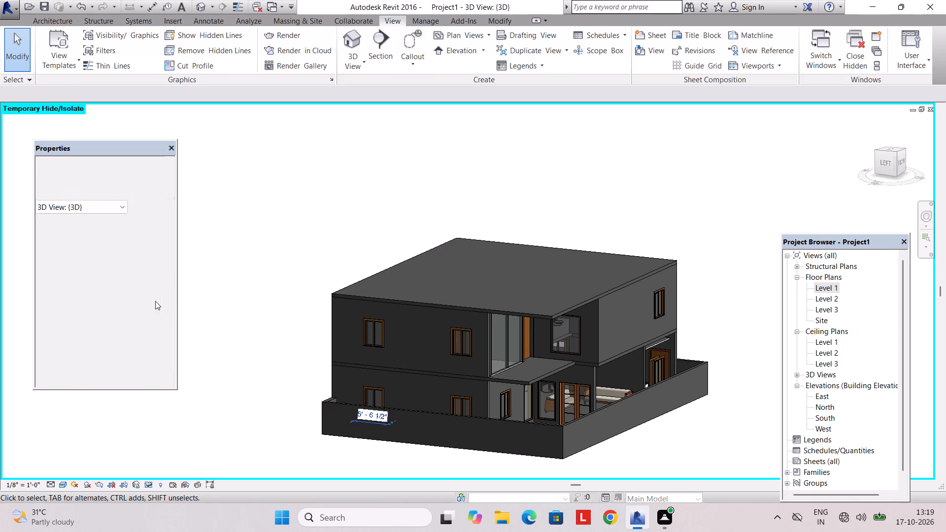
Inspect the house in 3D from the front, the side and the back, including both lowered ends of the back wall.
middle_click_drag(413, 422, 303, 425, "shift")
middle_click_drag(350, 432, 295, 394, "shift")
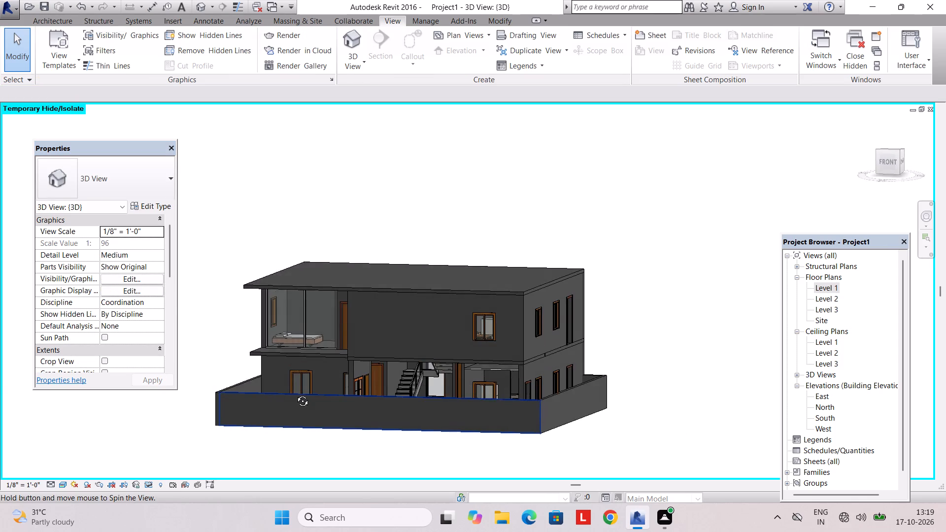
middle_click_drag(295, 394, 319, 414, "shift")
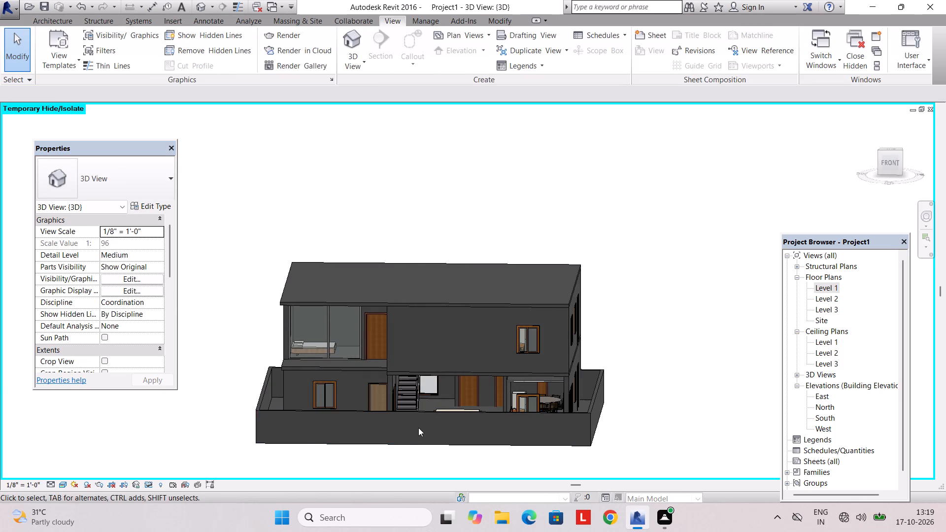
middle_click_drag(409, 437, 303, 448, "shift")
middle_click_drag(504, 410, 352, 442)
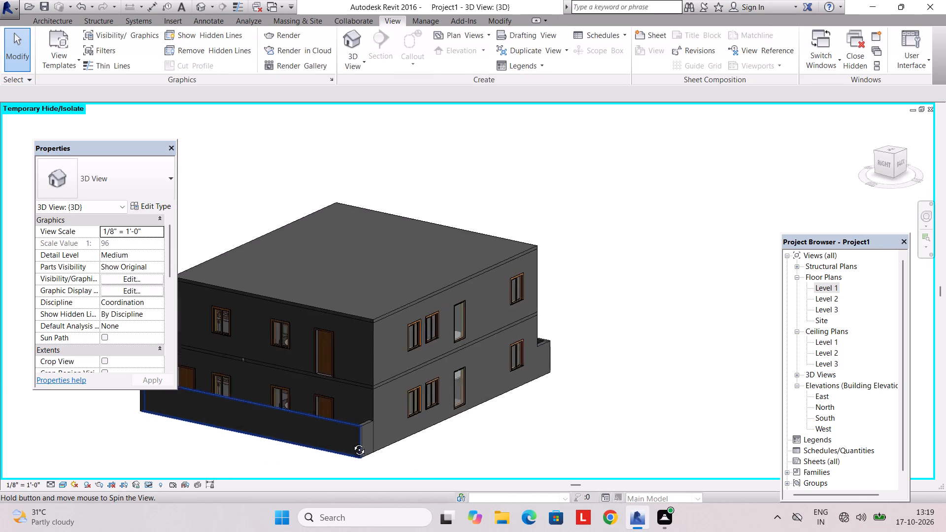
middle_click_drag(352, 442, 328, 427)
middle_click_drag(470, 423, 381, 398, "shift")
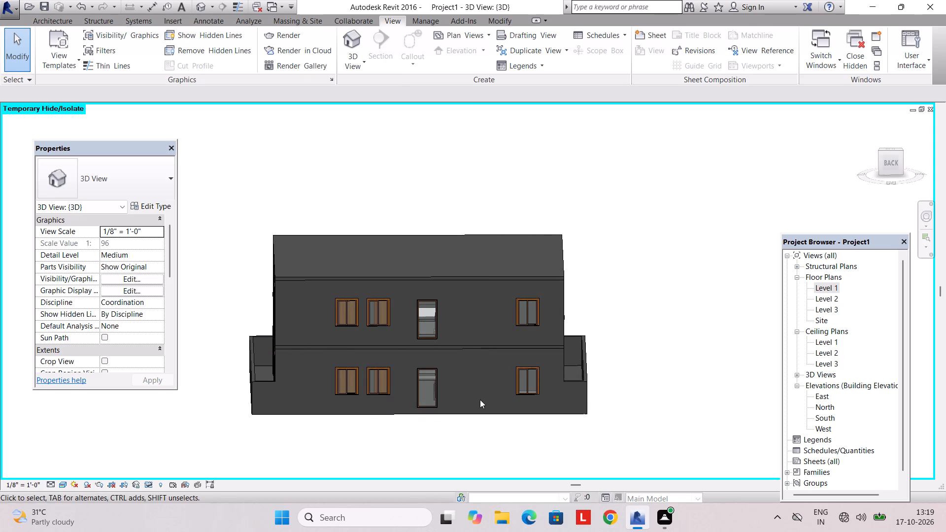
middle_click_drag(480, 399, 458, 405)
scroll(447, 407, "up", 5)
middle_click_drag(445, 408, 459, 399, "shift")
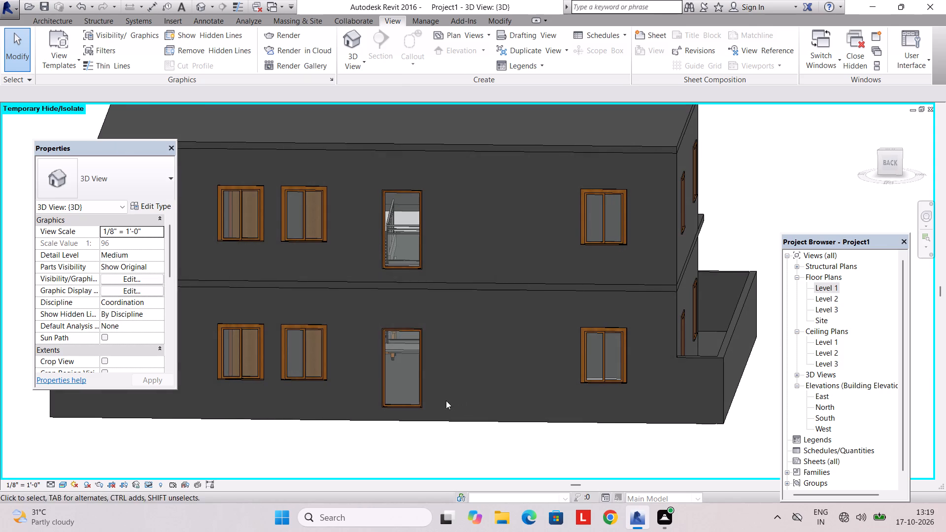
Set the height of the Fixed 36" x 72" window type used at the back-wall staircase to 4'.
left_click(412, 407)
scroll(402, 415, "up", 1)
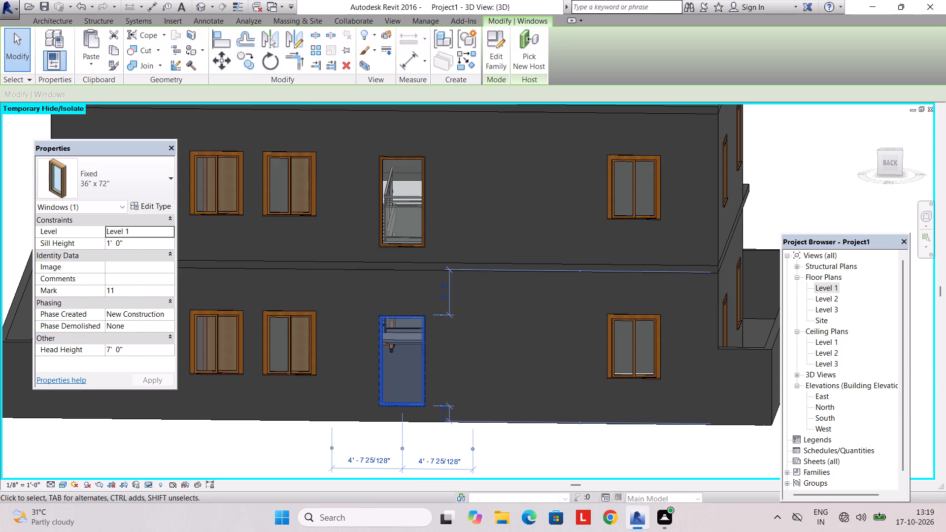
left_click(162, 203)
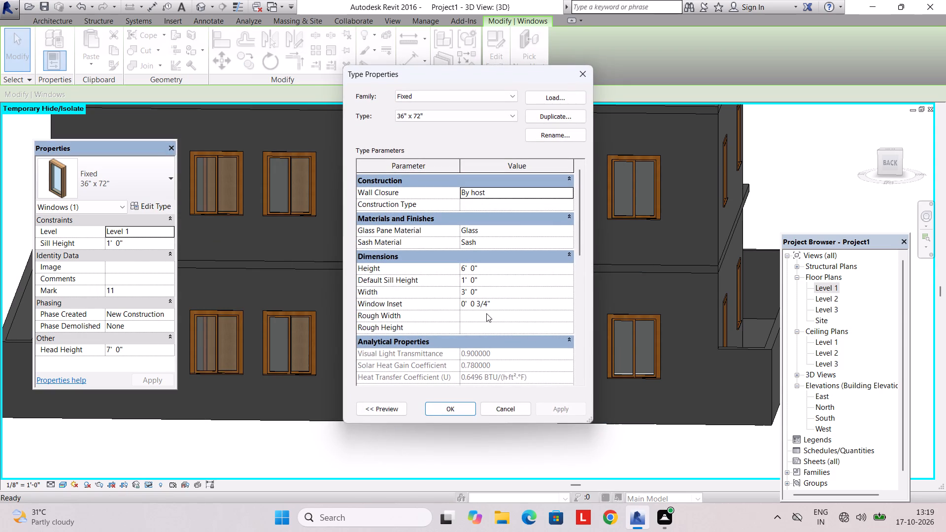
left_click(485, 266)
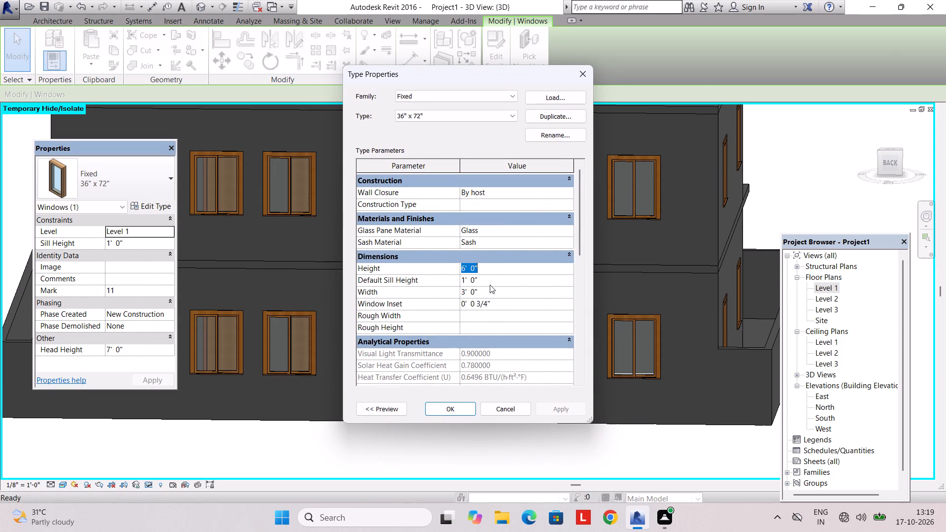
left_click(490, 284)
left_click(488, 267)
type("4'")
key("Return")
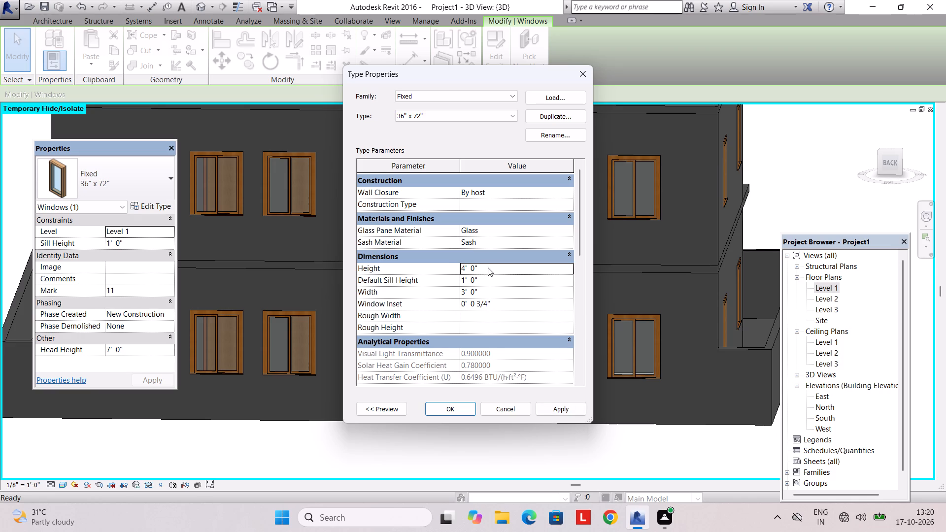
key("Return")
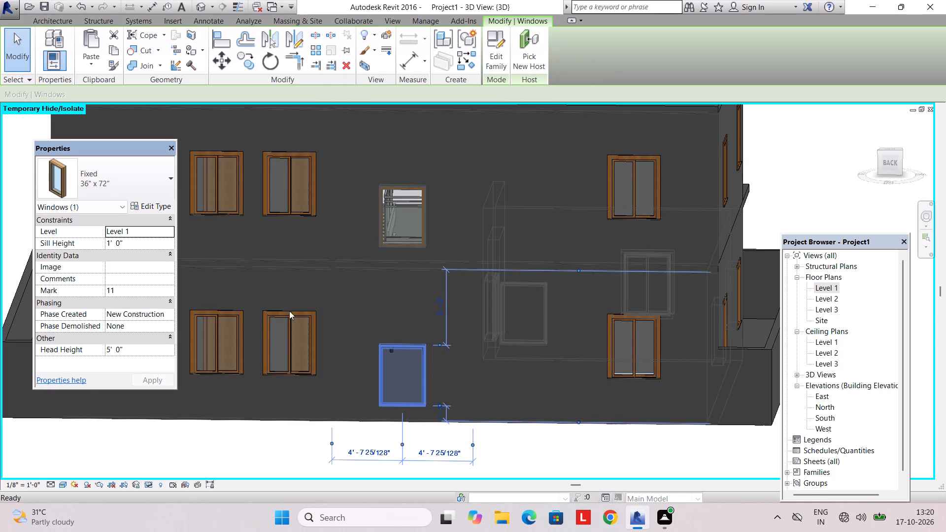
key("Escape")
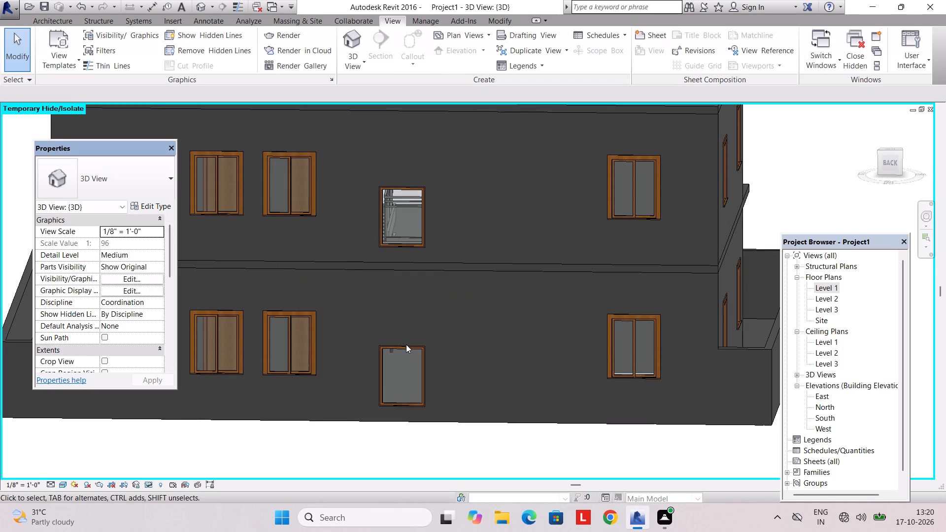
Set the default sill height of the Fixed 36" x 72" window type to 3'.
left_click(398, 343)
left_click(156, 209)
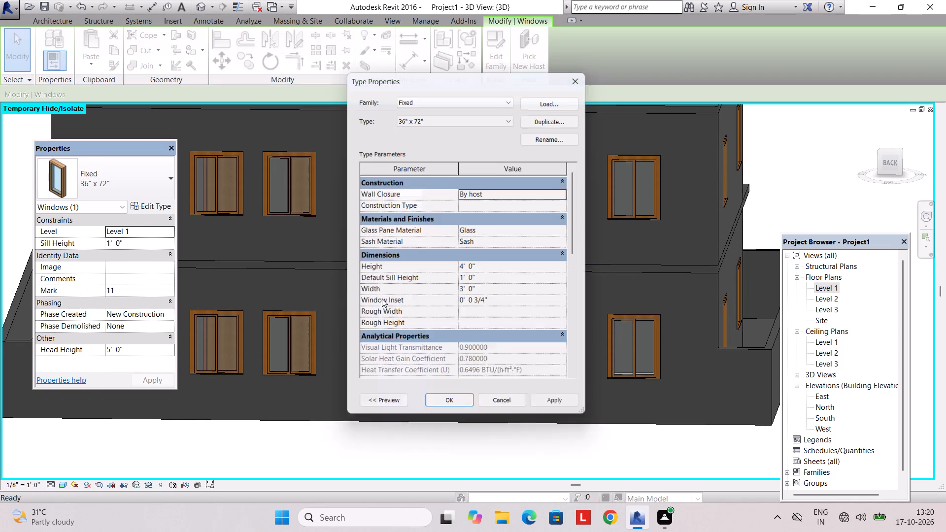
left_click(483, 278)
left_click_drag(483, 278, 380, 293)
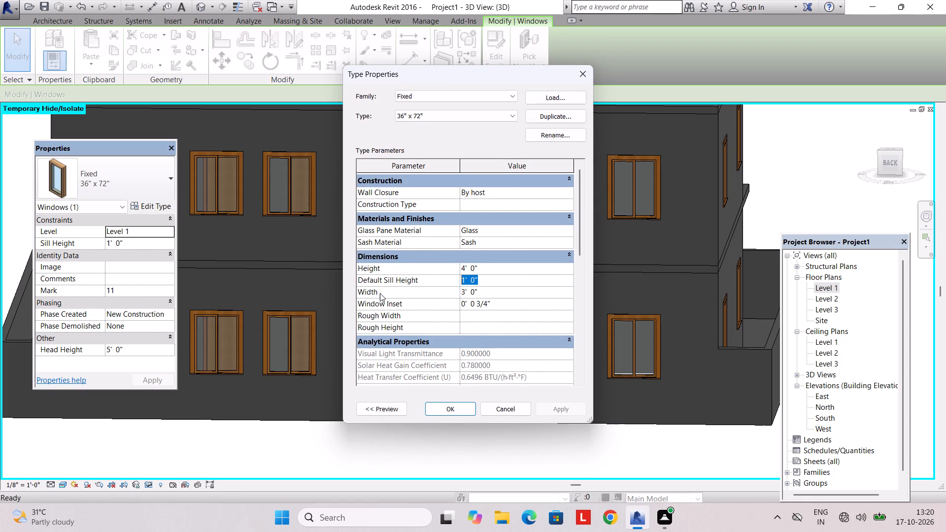
type("3'")
key("Return")
key("Return")
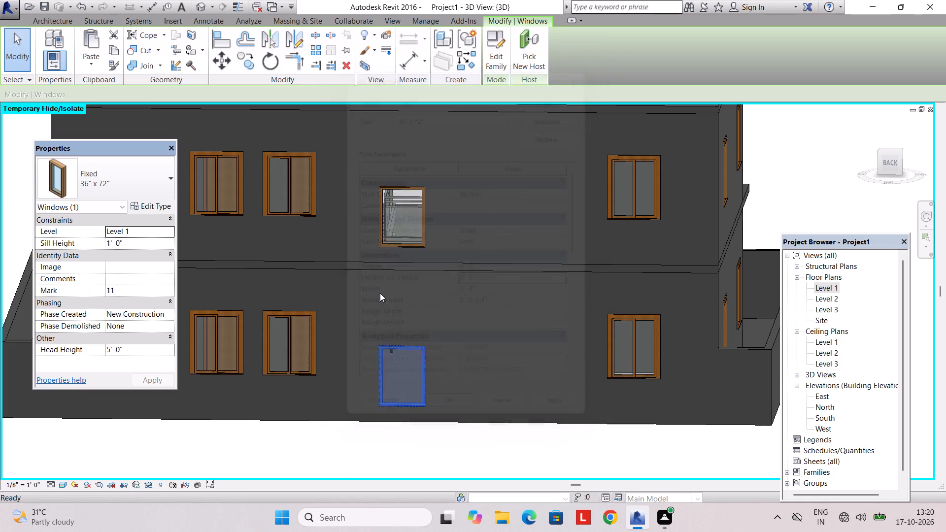
key("Escape")
key("Escape")
Set the wall closure of the Fixed 36" x 72" window type to Exterior.
scroll(394, 358, "up", 2)
scroll(394, 358, "down", 2)
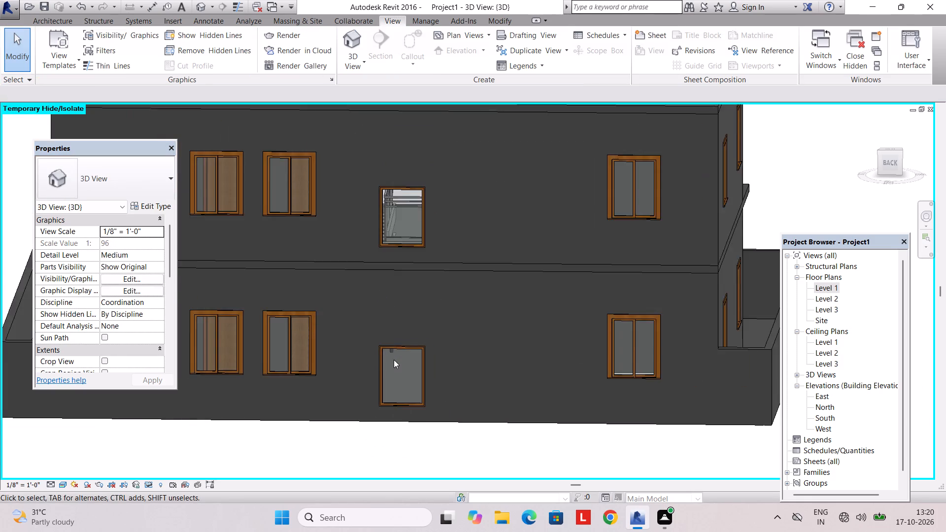
middle_click_drag(394, 360, 422, 345, "shift")
left_click(421, 338)
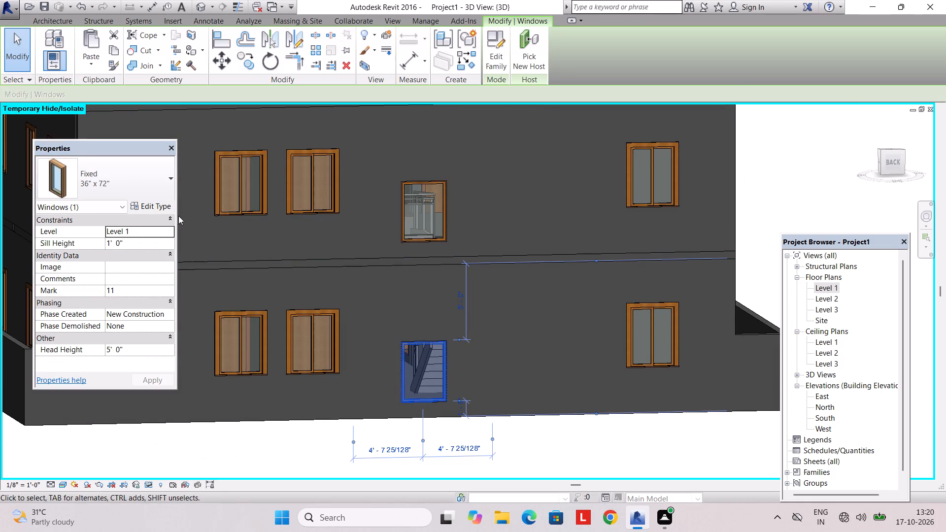
left_click(167, 209)
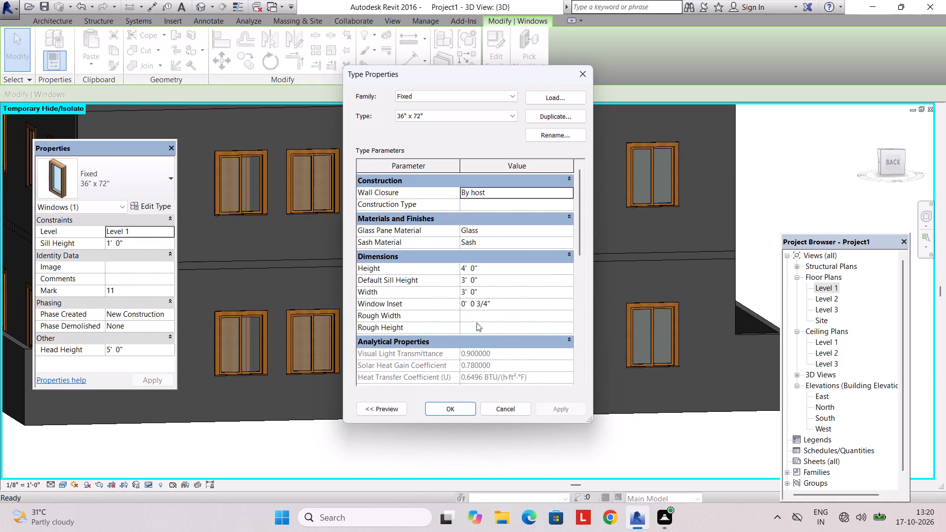
scroll(482, 335, "down", 3)
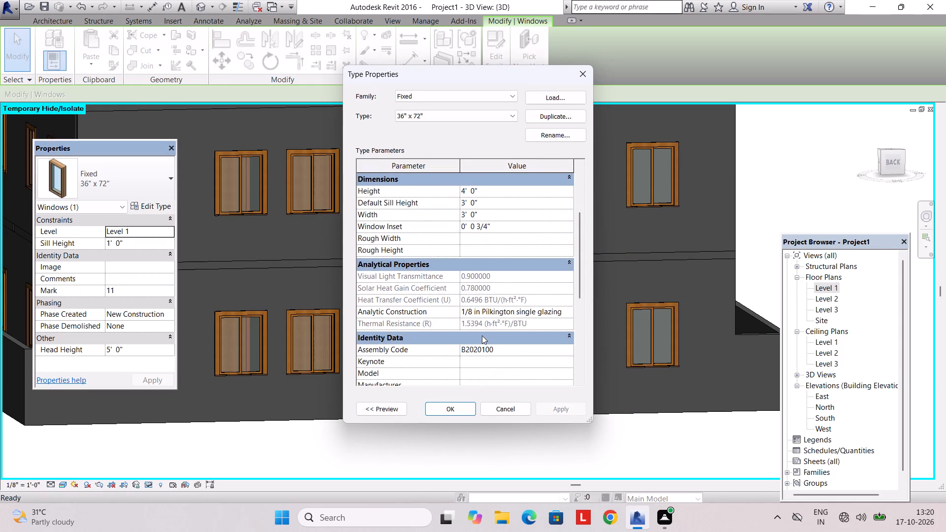
scroll(482, 338, "up", 3)
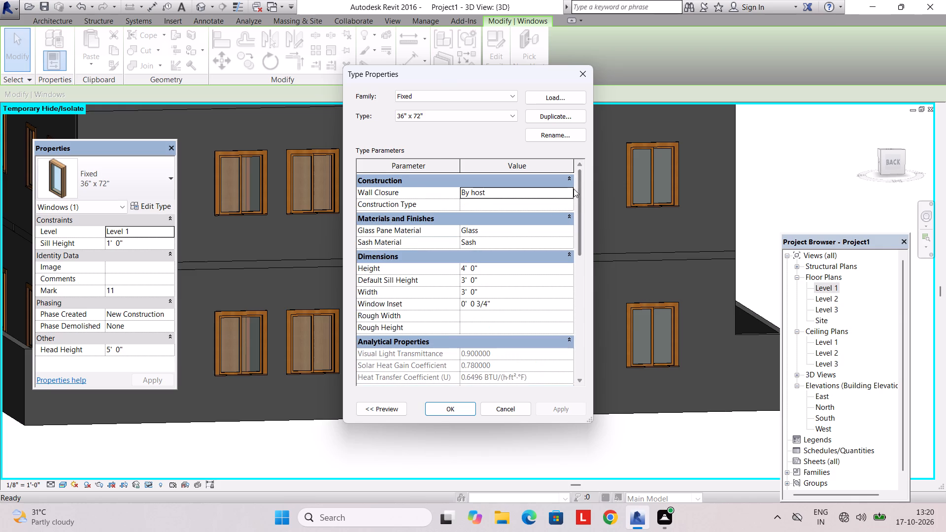
left_click(572, 189)
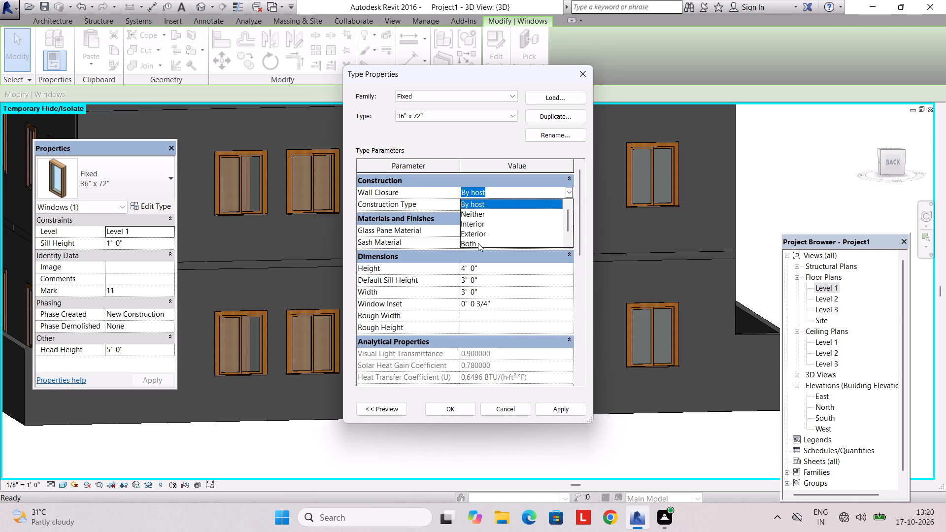
left_click(480, 233)
left_click(455, 412)
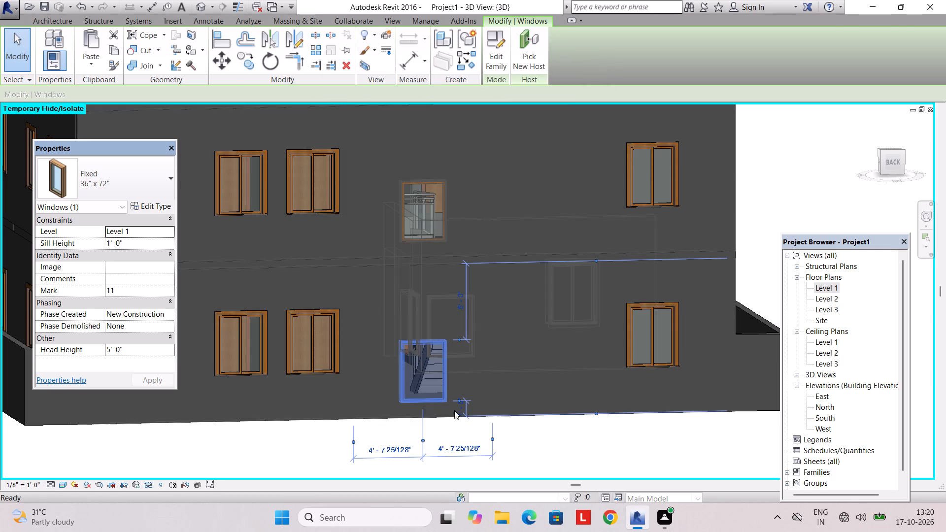
key("Escape")
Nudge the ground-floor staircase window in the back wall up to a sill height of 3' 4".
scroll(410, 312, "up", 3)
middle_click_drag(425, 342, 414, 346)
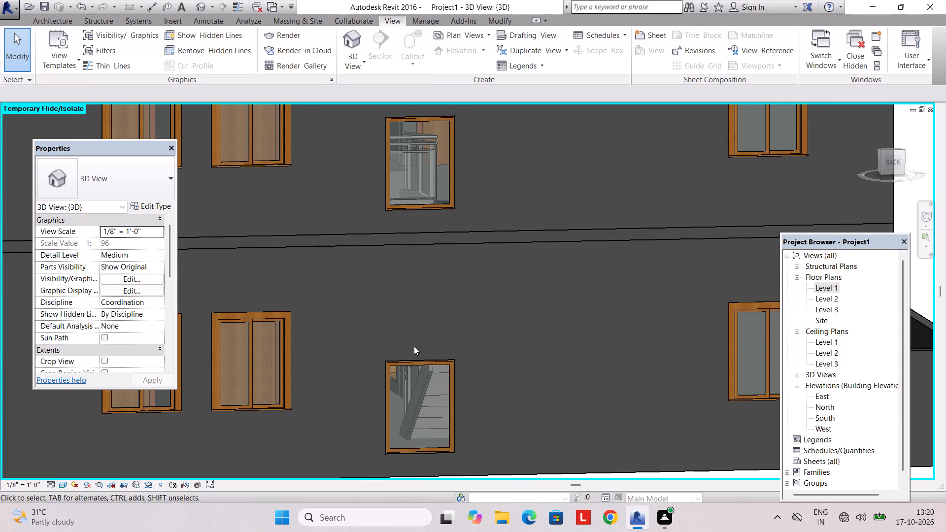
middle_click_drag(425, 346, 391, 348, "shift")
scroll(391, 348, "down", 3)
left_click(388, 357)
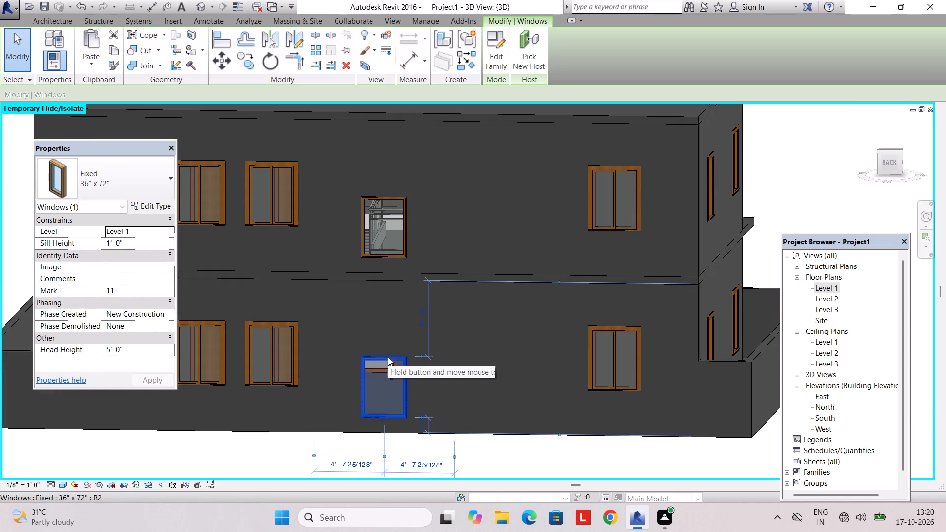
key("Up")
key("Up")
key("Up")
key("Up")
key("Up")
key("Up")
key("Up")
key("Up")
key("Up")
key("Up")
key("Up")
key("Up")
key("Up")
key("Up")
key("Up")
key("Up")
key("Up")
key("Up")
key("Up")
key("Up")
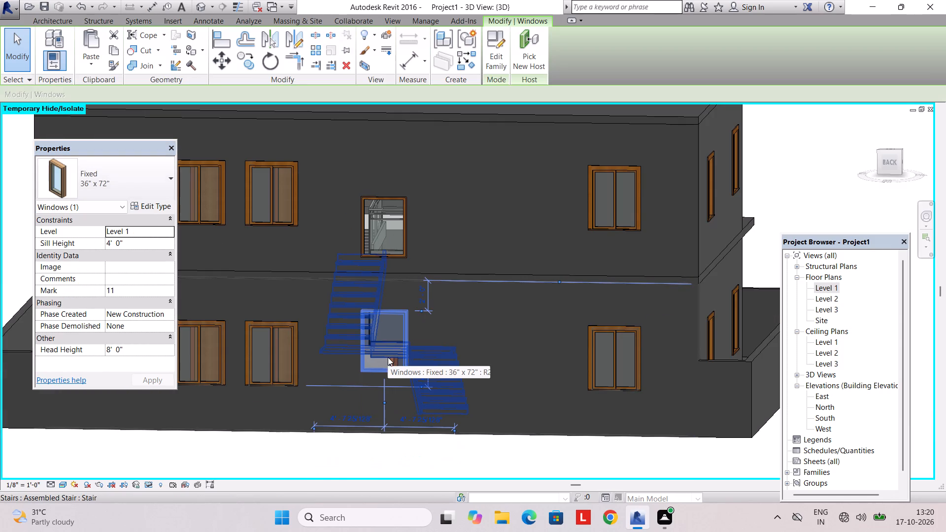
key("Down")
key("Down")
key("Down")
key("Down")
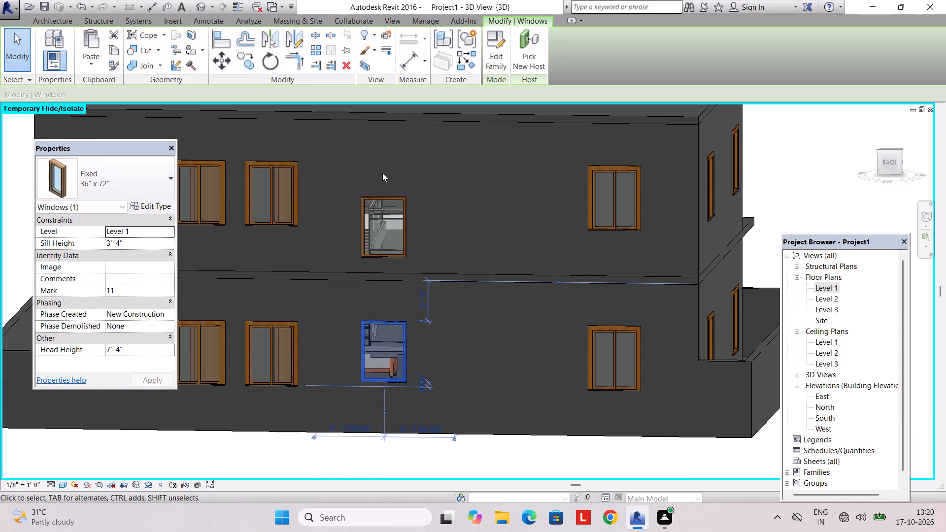
Raise the upper-floor staircase window in the back wall to a sill height of 3'.
left_click(381, 193)
key("Up")
key("Up")
key("Up")
key("Up")
key("Up")
key("Up")
key("Up")
key("Up")
key("Up")
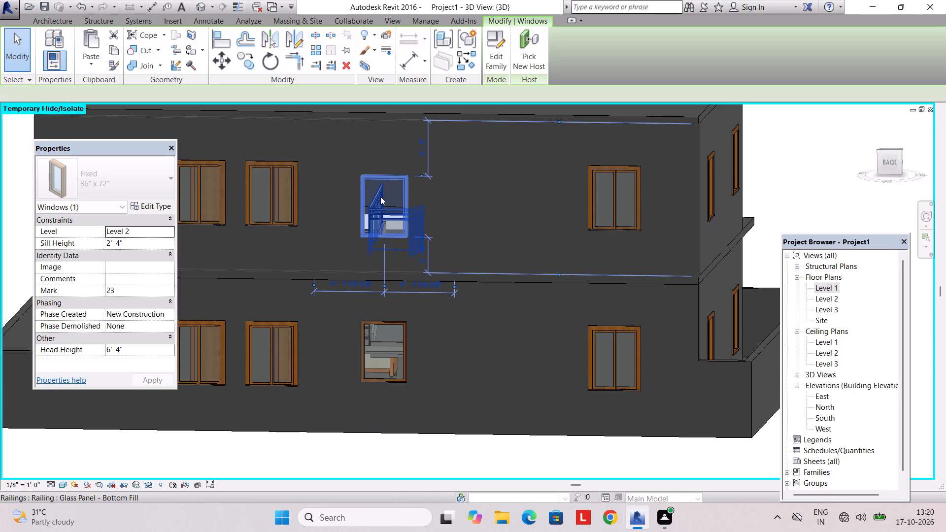
key("Up")
key("Up")
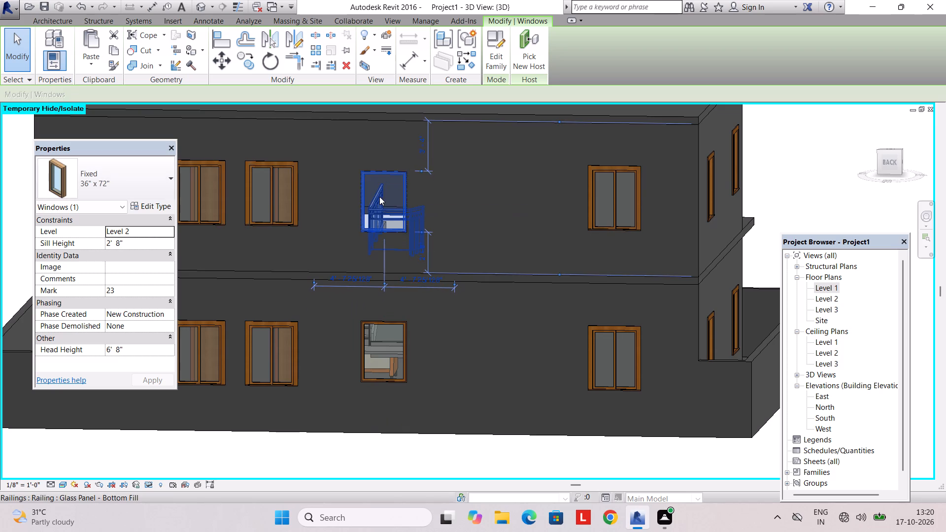
key("Down")
left_click(151, 244)
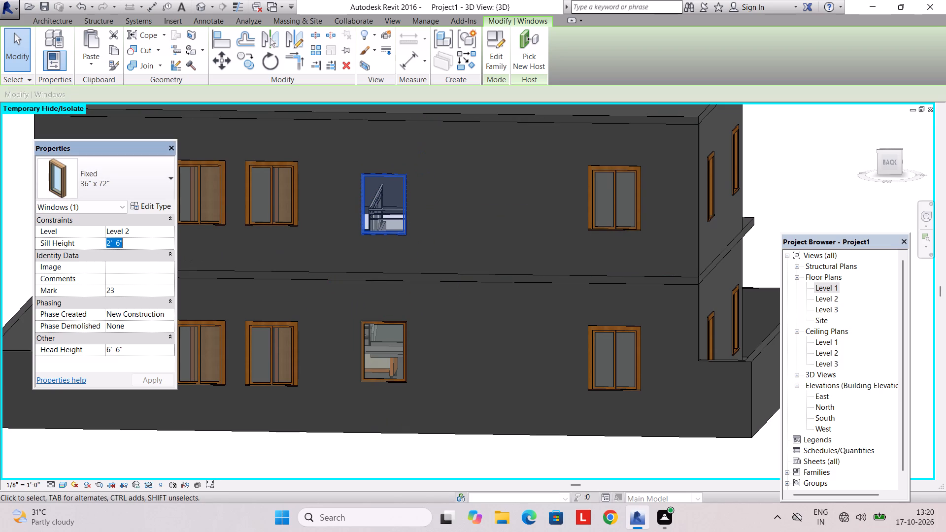
key("3")
key("apostrophe")
key("Return")
key("Return")
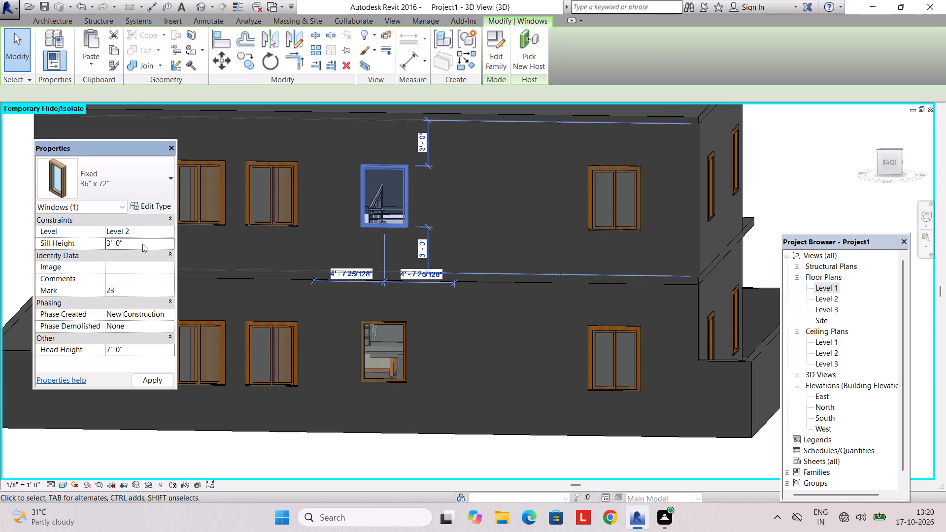
Set the sill height of the ground-floor staircase window in the back wall to 3'.
left_click(376, 318)
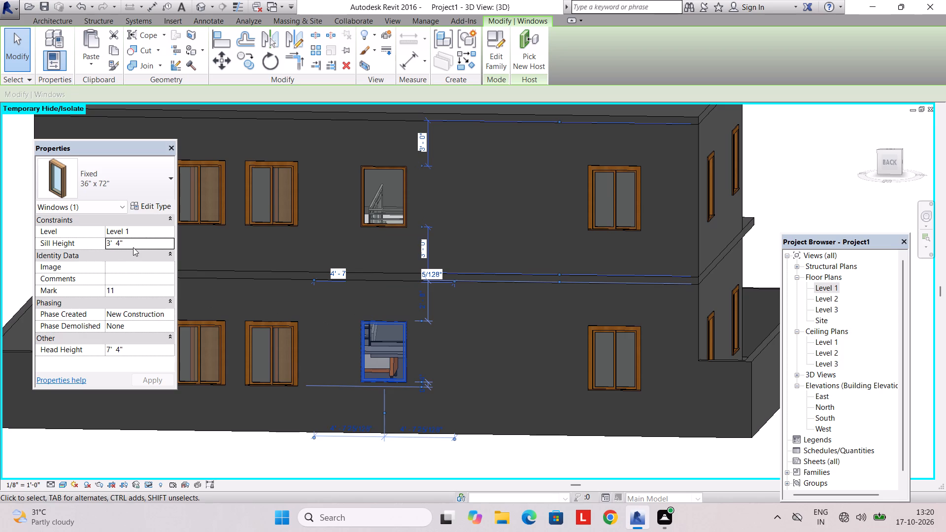
left_click(133, 246)
key("3")
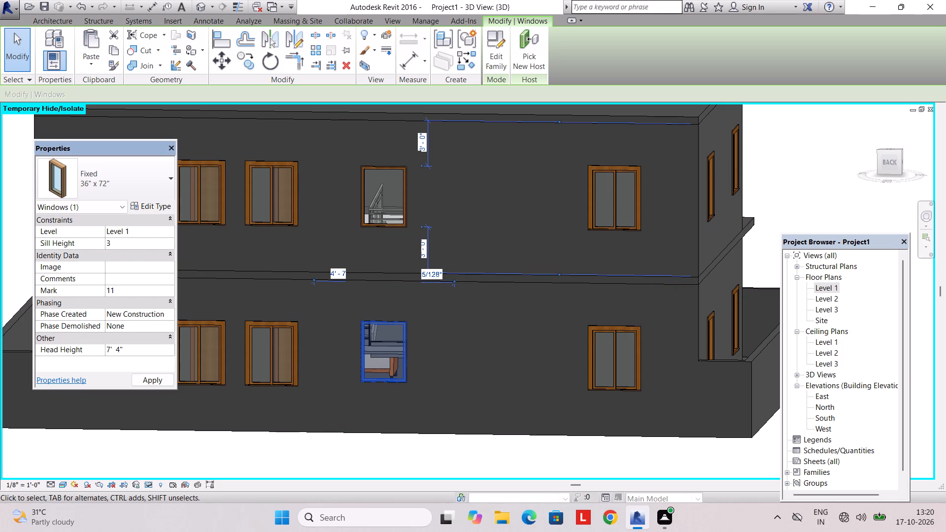
key("apostrophe")
key("Return")
key("Return")
key("Escape")
key("Escape")
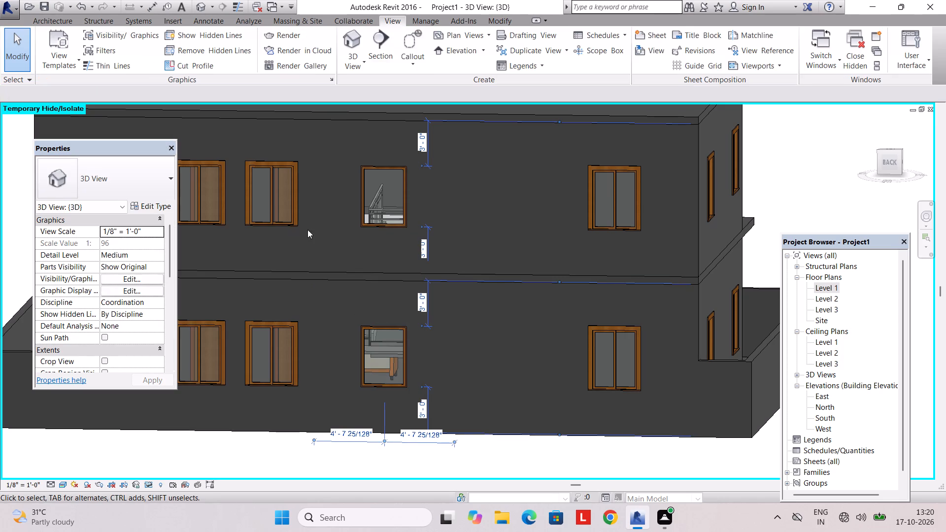
key("Escape")
Inspect the house in 3D from the back, the right side and the front, and review the Level 1 floor plan.
scroll(481, 375, "down", 5)
middle_click_drag(452, 399, 535, 388, "shift")
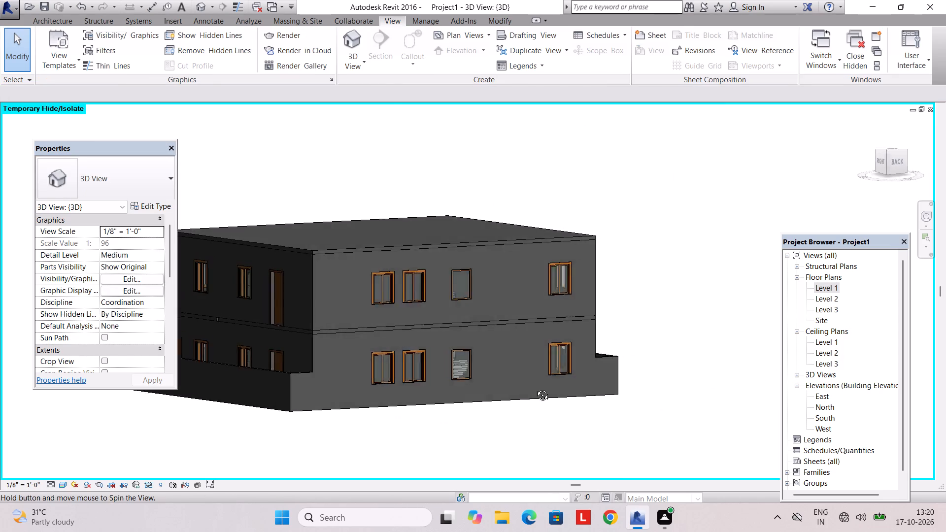
middle_click_drag(535, 388, 665, 411, "shift")
scroll(470, 407, "down", 1)
middle_click_drag(470, 409, 553, 412, "shift")
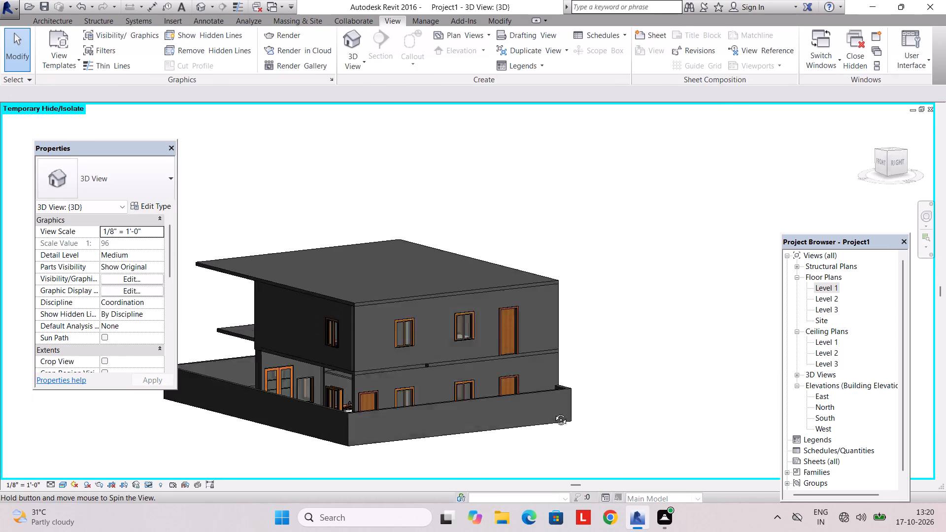
middle_click_drag(553, 412, 645, 409, "shift")
middle_click_drag(492, 405, 462, 399, "shift")
double_click(824, 289)
scroll(418, 343, "down", 3)
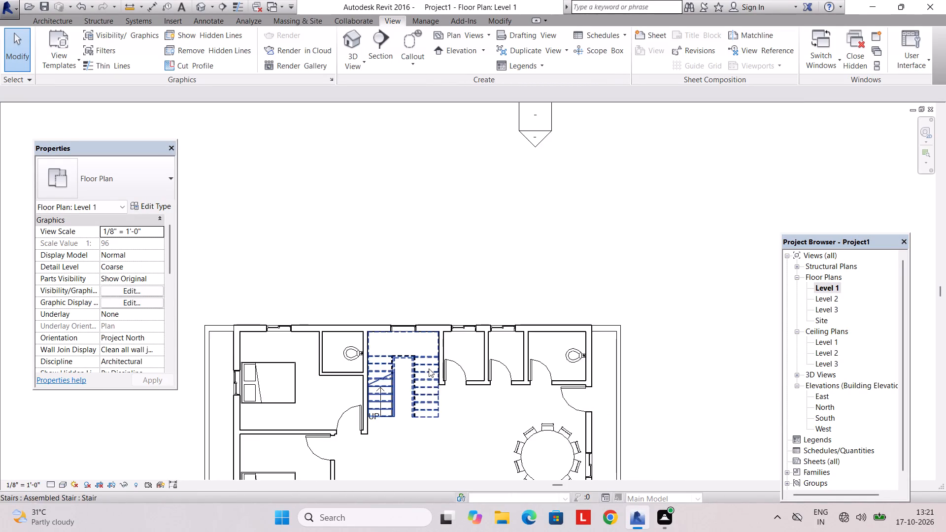
middle_click_drag(433, 375, 453, 189)
scroll(446, 264, "down", 2)
middle_click_drag(436, 290, 461, 254)
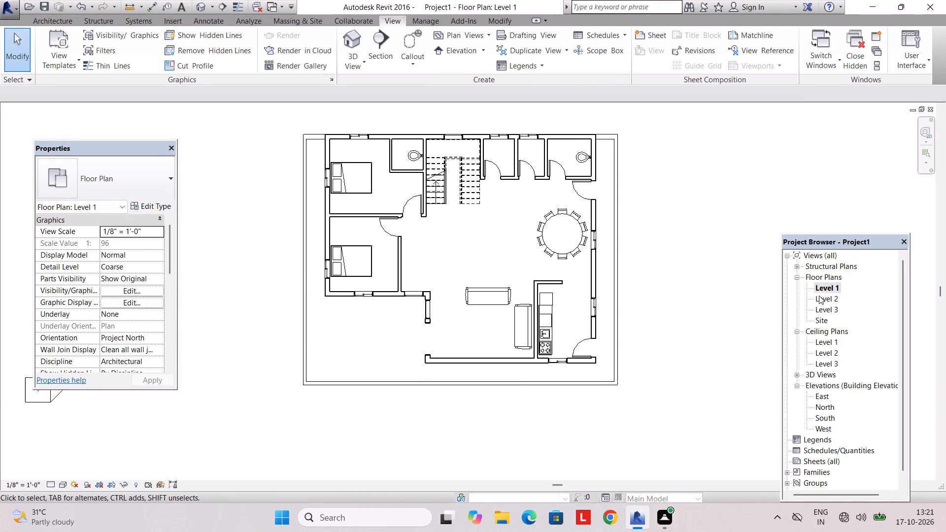
On the Level 2 plan, start a railing path along the balcony's left edge, about 6' 7" long from the bedroom wall.
double_click(821, 299)
middle_click_drag(392, 362, 463, 359)
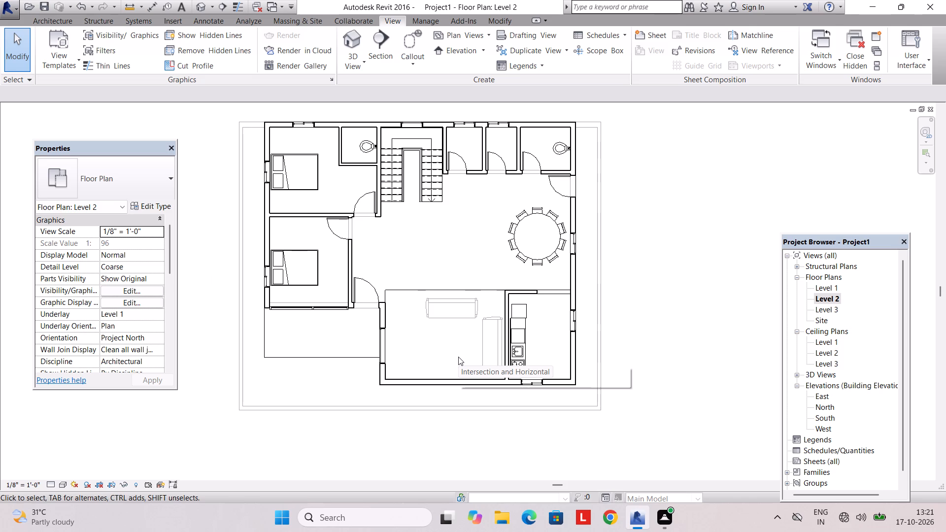
left_click(29, 15)
left_click(57, 23)
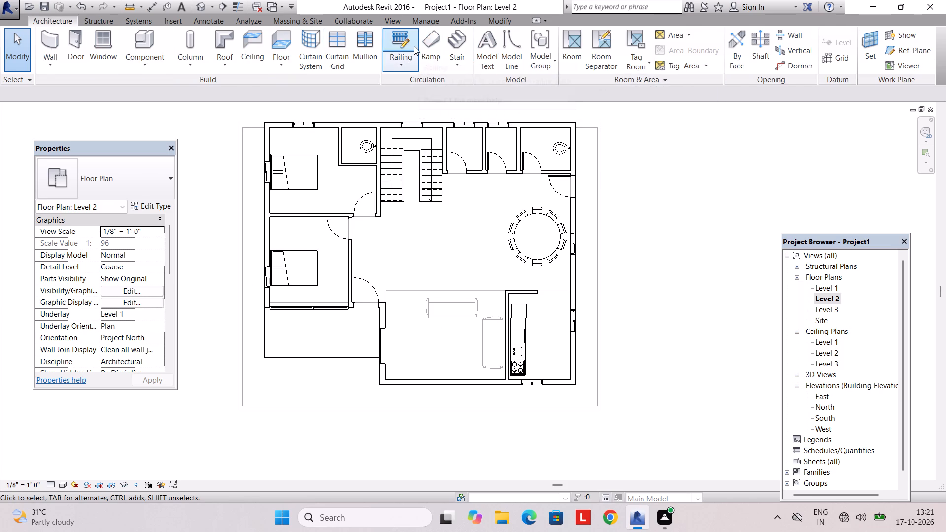
left_click(399, 42)
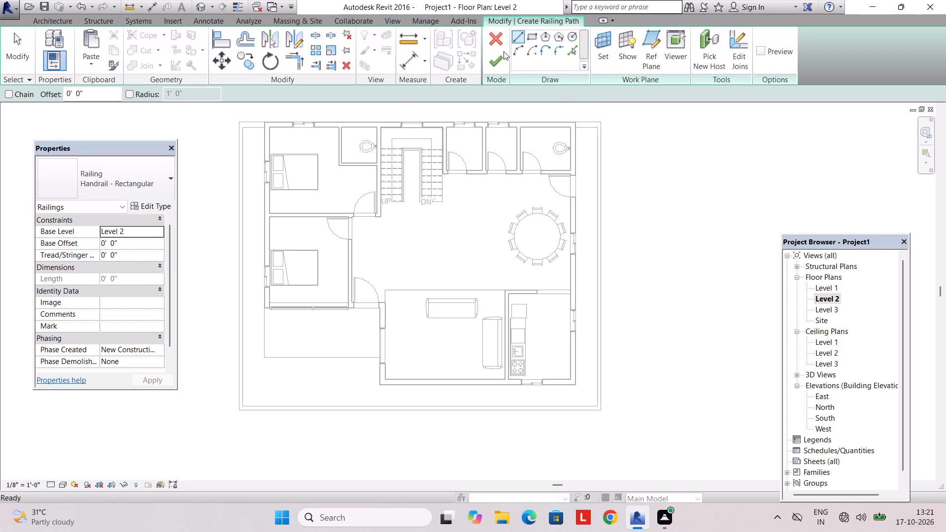
middle_click_drag(282, 306, 330, 306)
scroll(323, 313, "up", 6)
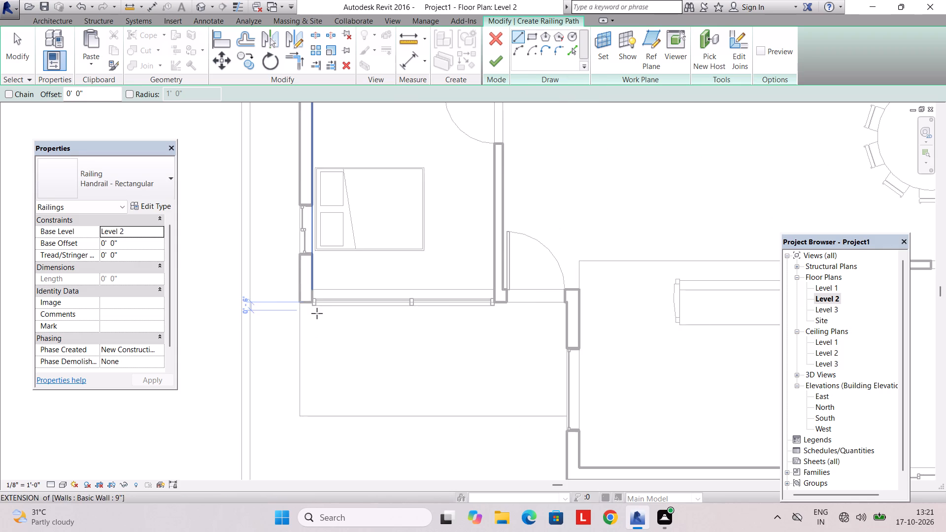
scroll(317, 313, "up", 2)
left_click(302, 299)
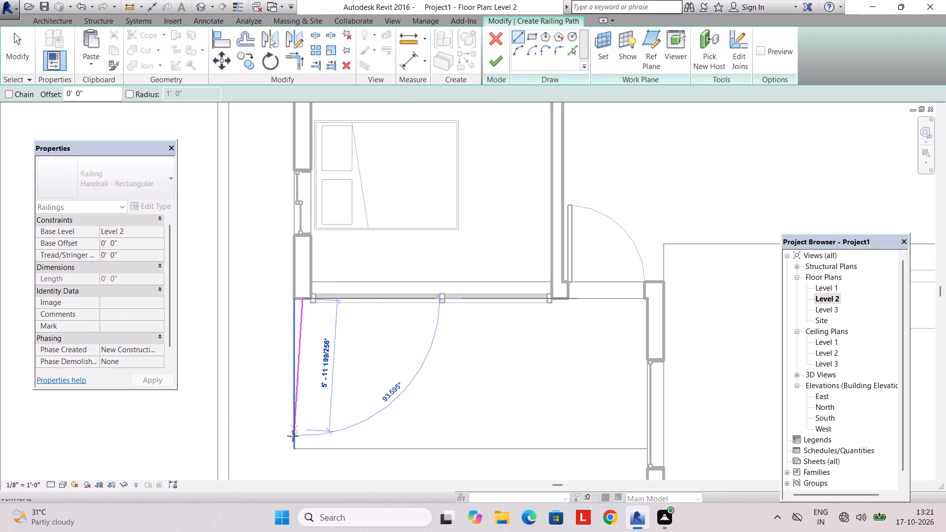
scroll(299, 443, "up", 6)
left_click(299, 443)
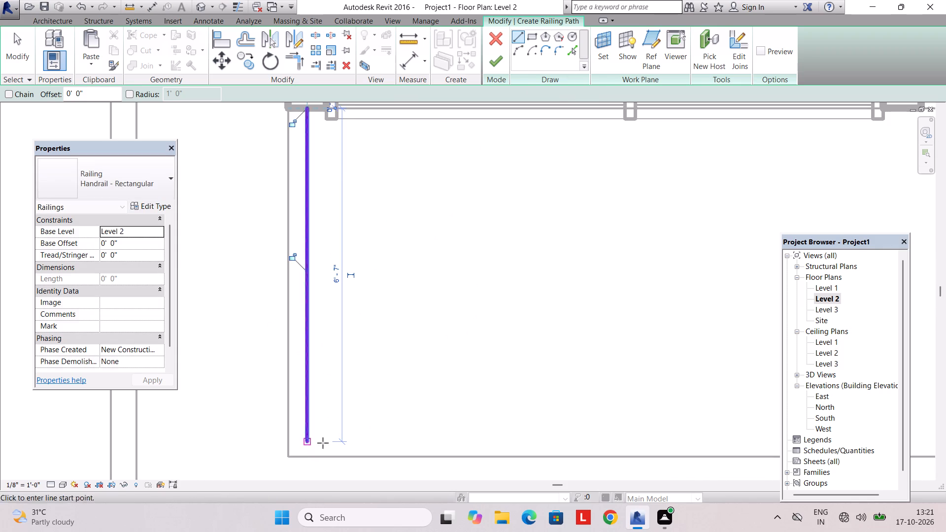
Continue the railing path about 15' 9" along the balcony's front edge to the living-room wall and finish the railing.
left_click(309, 441)
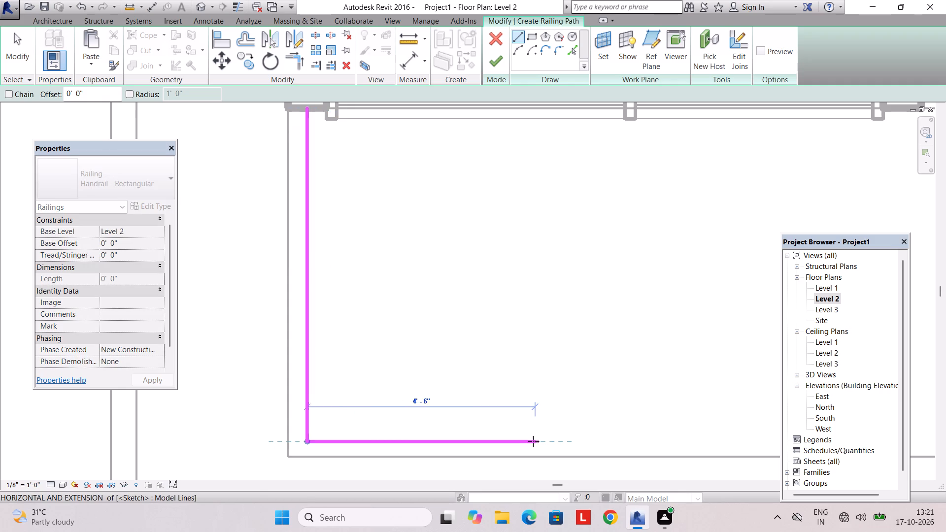
scroll(532, 442, "down", 2)
middle_click_drag(531, 443, 351, 447)
middle_click_drag(727, 447, 578, 449)
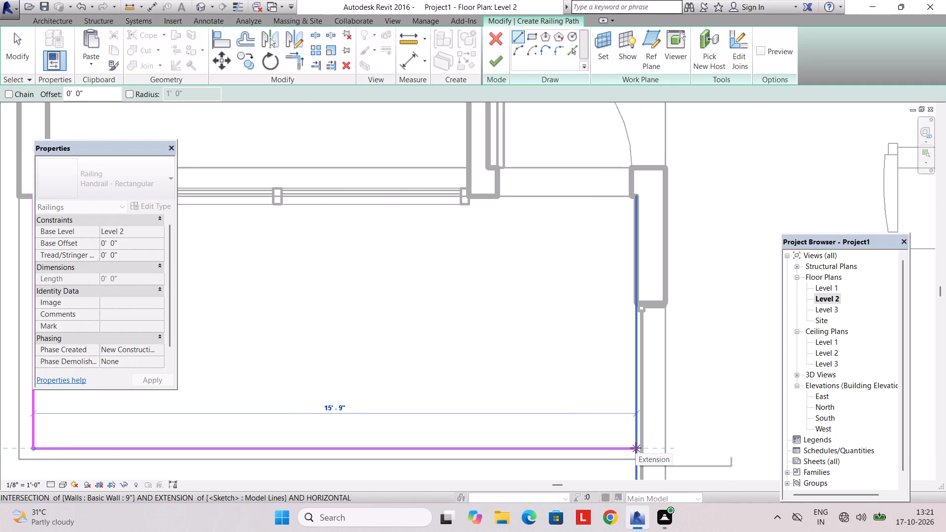
scroll(628, 448, "down", 2)
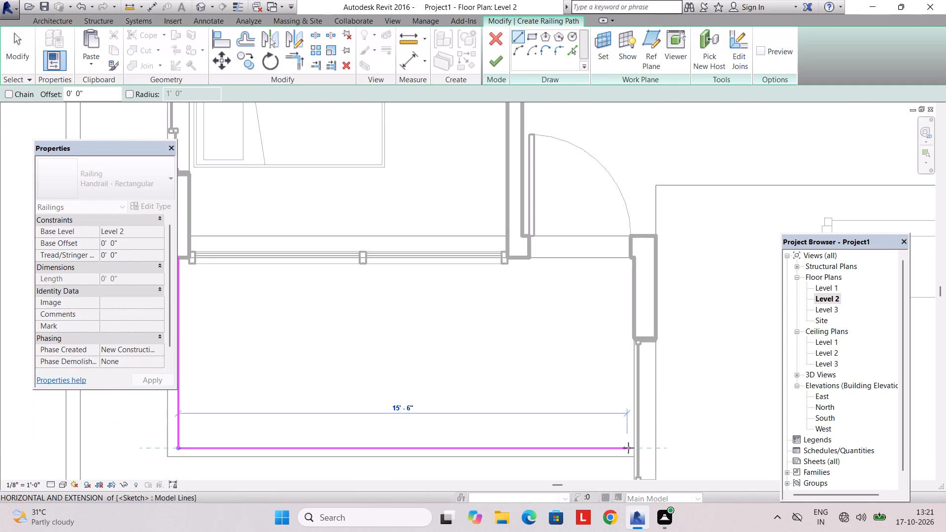
scroll(628, 448, "up", 3)
left_click(636, 450)
key("Escape")
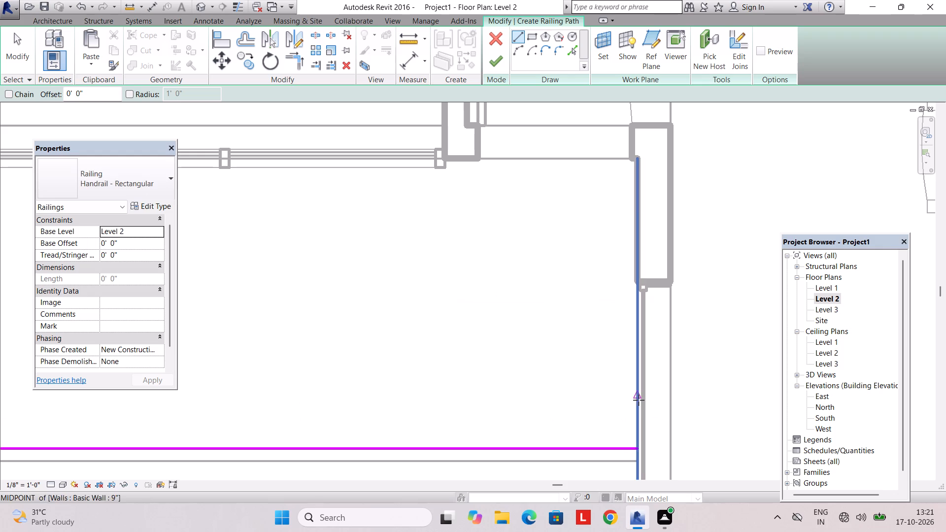
left_click(639, 400)
key("Escape")
key("Escape")
left_click(639, 400)
key("Escape")
left_click(636, 403)
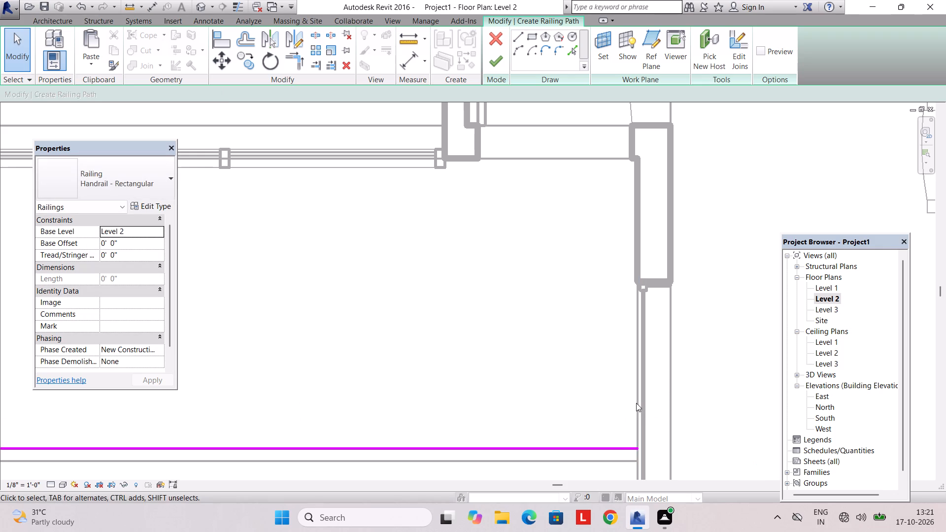
key("Escape")
scroll(631, 406, "down", 3)
middle_click_drag(630, 406, 605, 386)
key("Escape")
key("Escape")
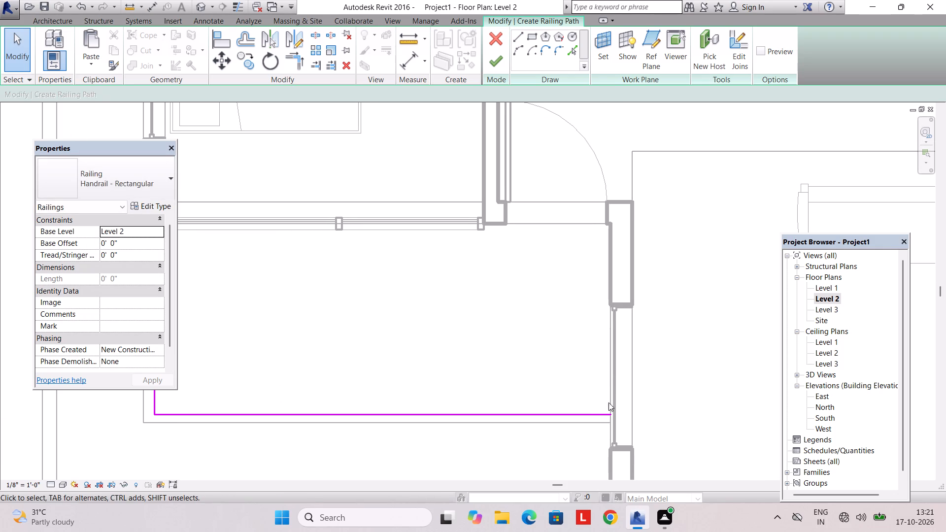
left_click(494, 64)
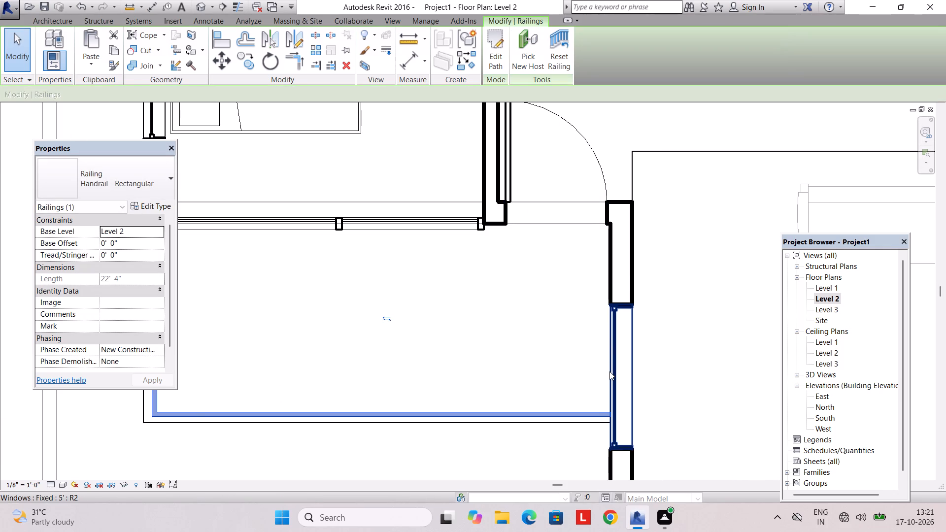
Edit the balcony railing's path and nudge its left segment about 2" outward toward the slab edge.
scroll(609, 371, "up", 2)
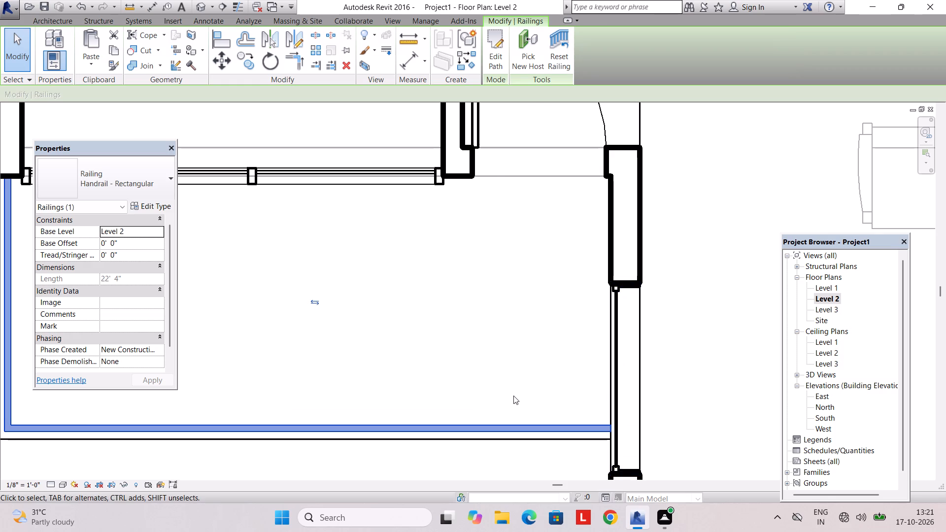
scroll(583, 379, "down", 5)
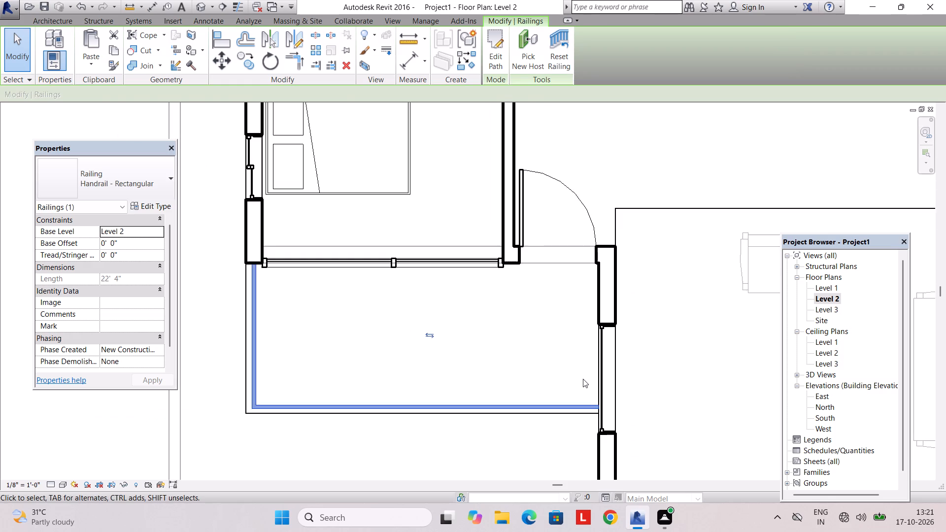
scroll(583, 379, "down", 2)
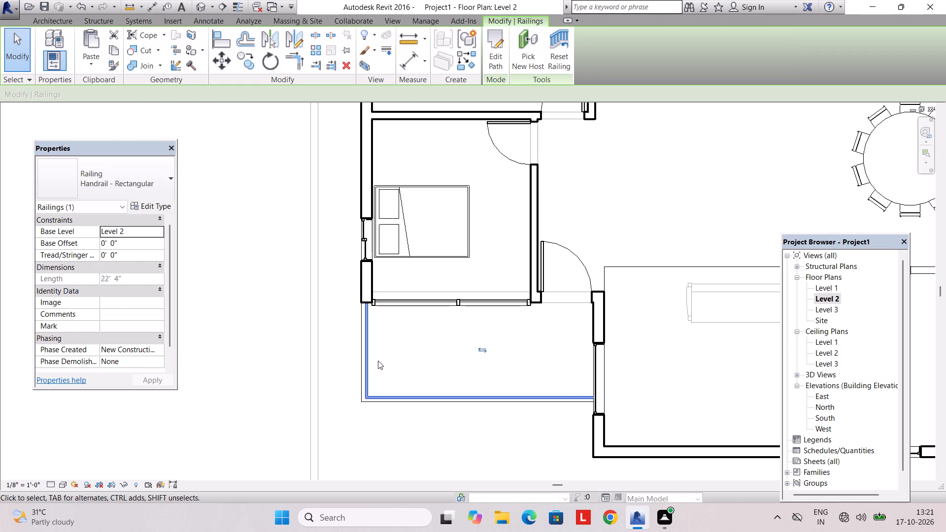
left_click(370, 363)
key("Escape")
key("Escape")
left_click(368, 359)
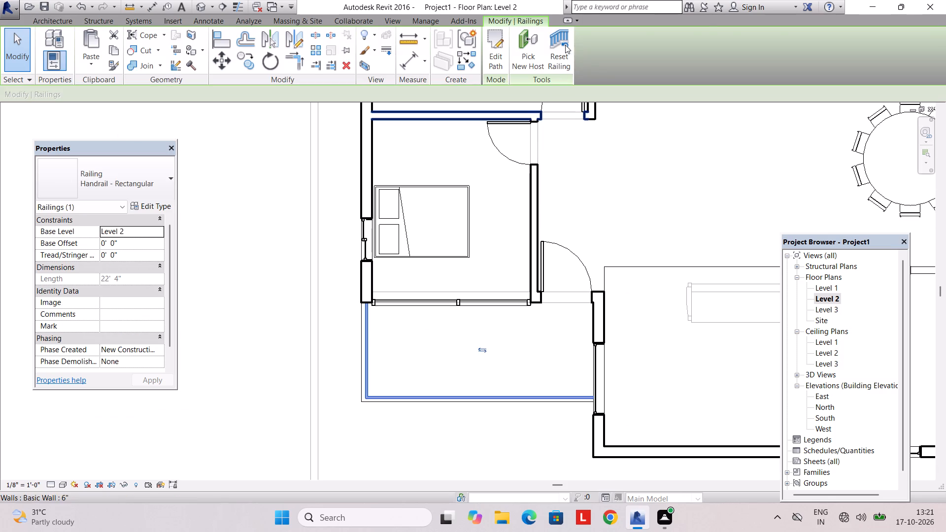
left_click(499, 65)
scroll(376, 337, "up", 3)
left_click(361, 369)
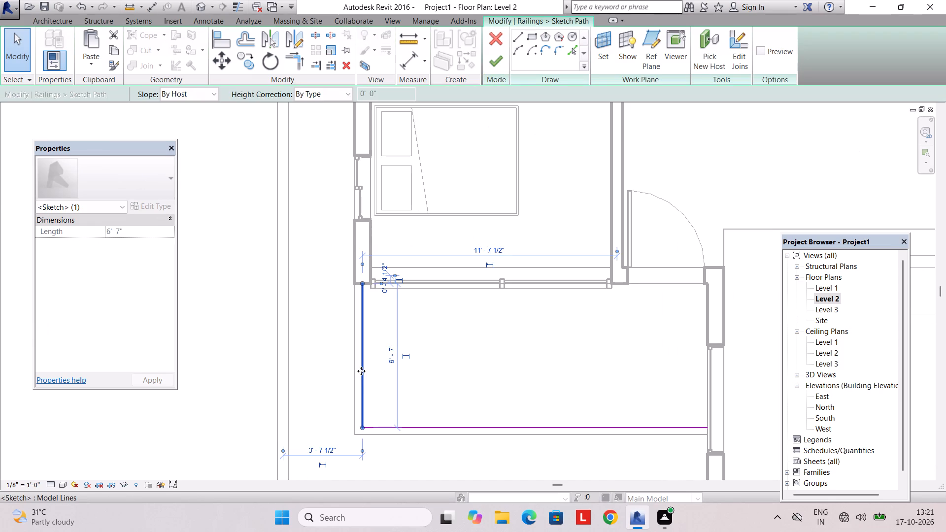
key("Left")
key("Left")
key("Right")
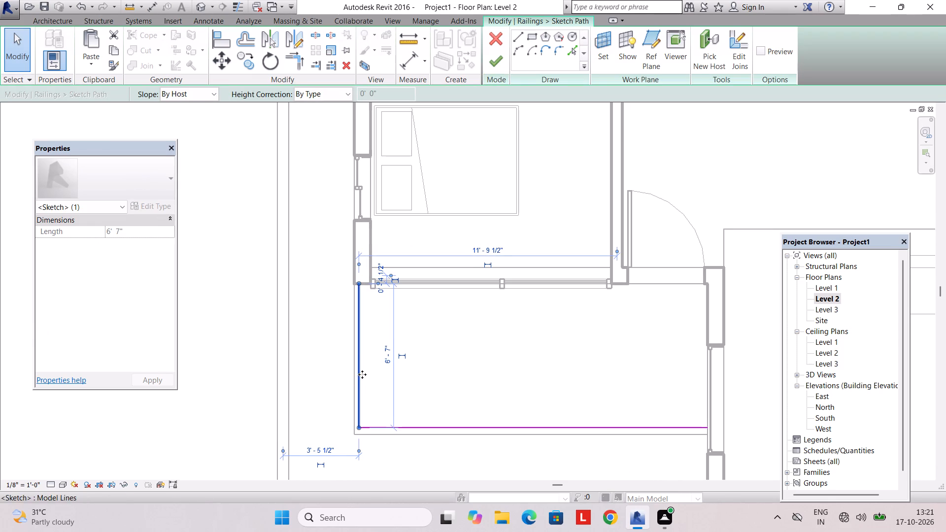
Nudge the front segment of the railing path outward toward the slab edge and finish the path edit.
scroll(411, 426, "up", 3)
left_click(411, 424)
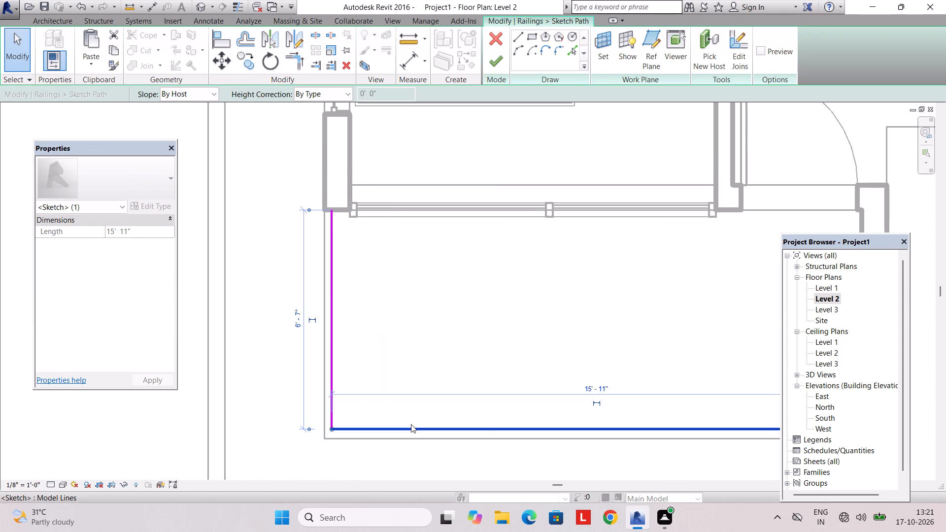
key("Down")
left_click(484, 58)
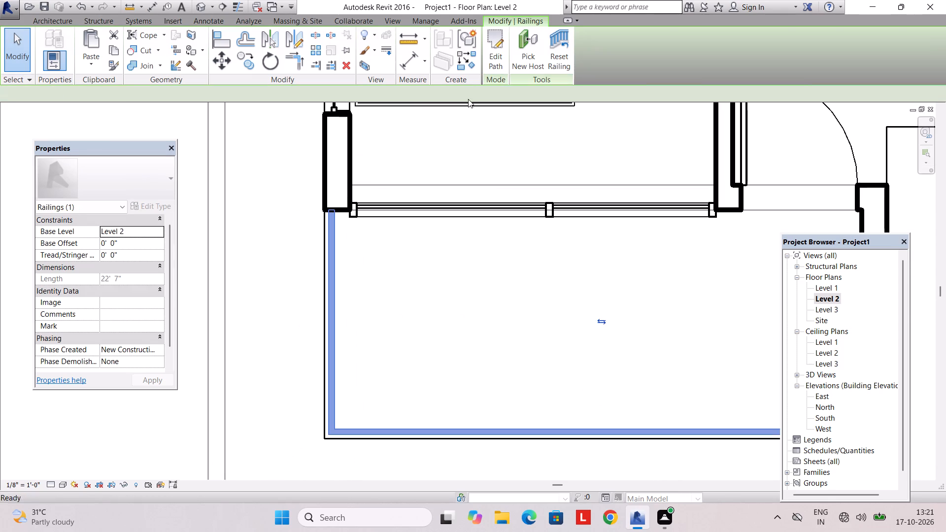
key("Escape")
In the 3D view, change the balcony railing's type to Glass Panel - Bottom Fill.
left_click(383, 21)
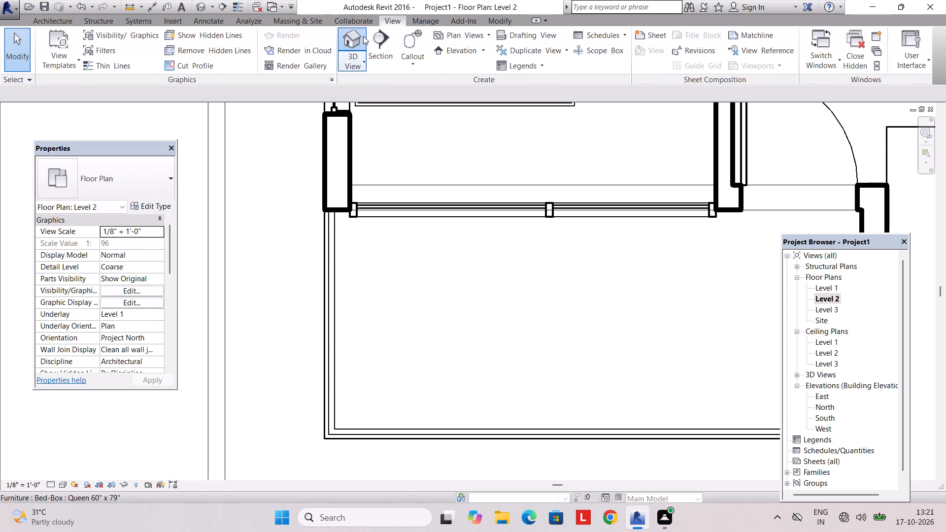
left_click(363, 36)
middle_click_drag(436, 294, 470, 305, "shift")
scroll(414, 344, "up", 1)
left_click(369, 346)
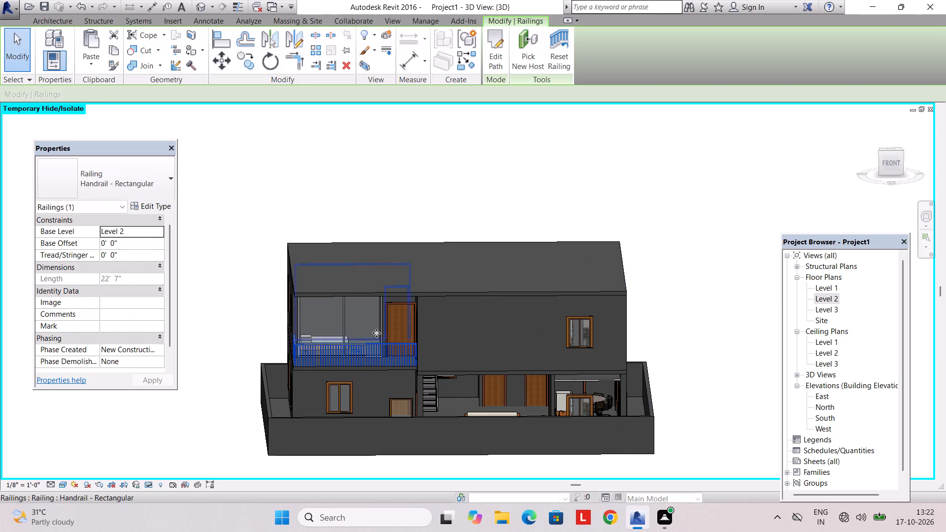
left_click(131, 169)
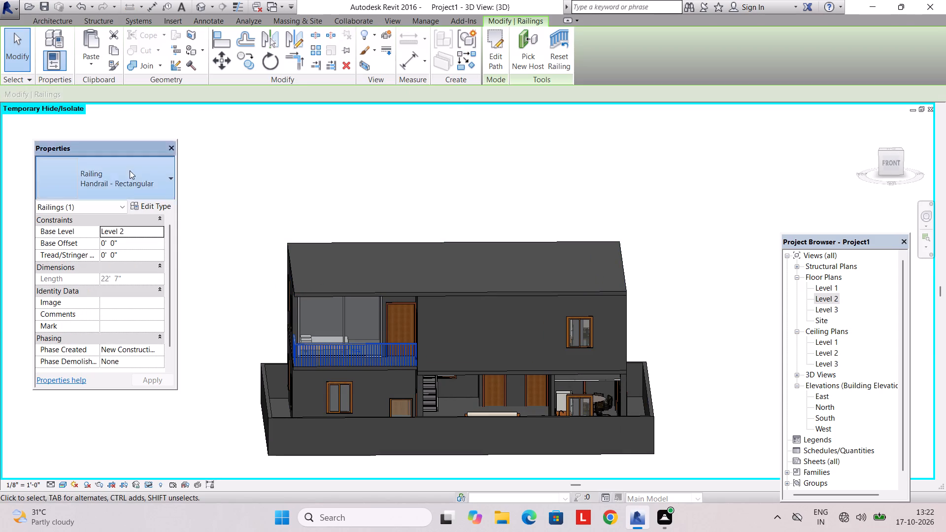
left_click(125, 183)
left_click(151, 205)
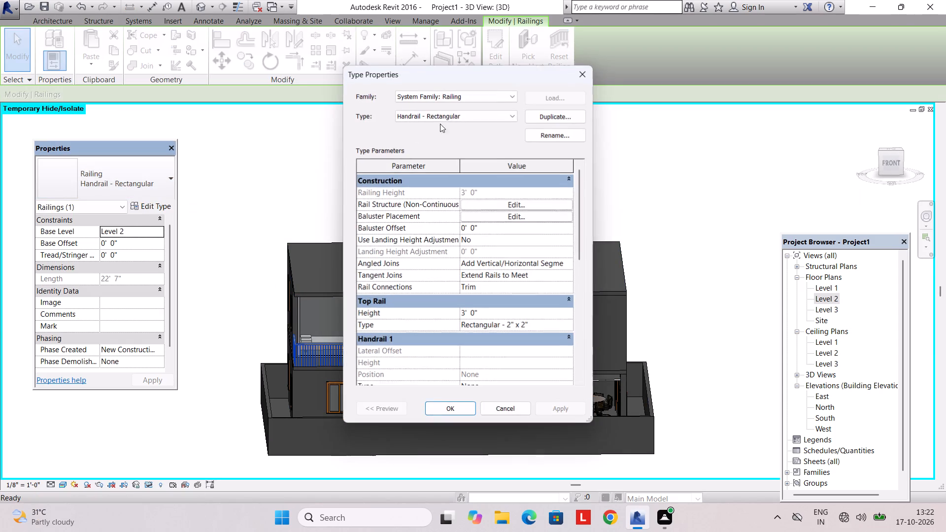
left_click(458, 114)
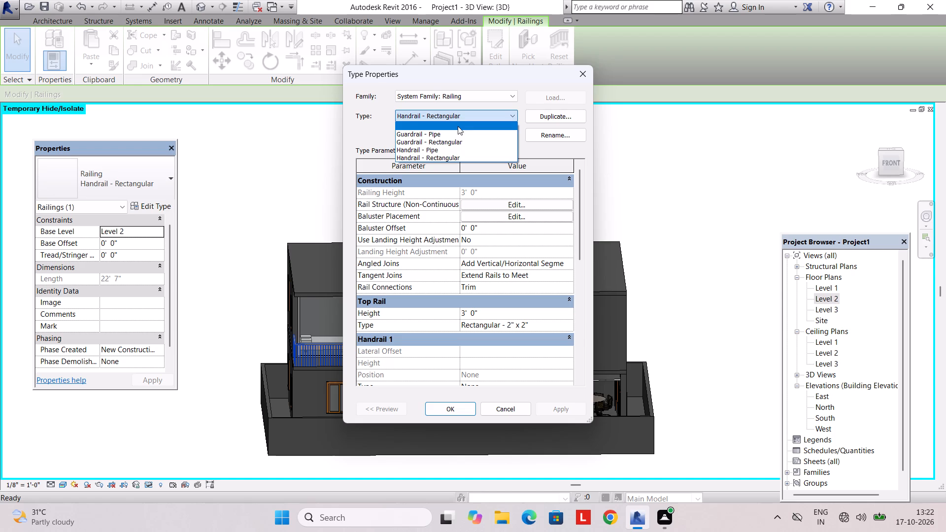
left_click(457, 125)
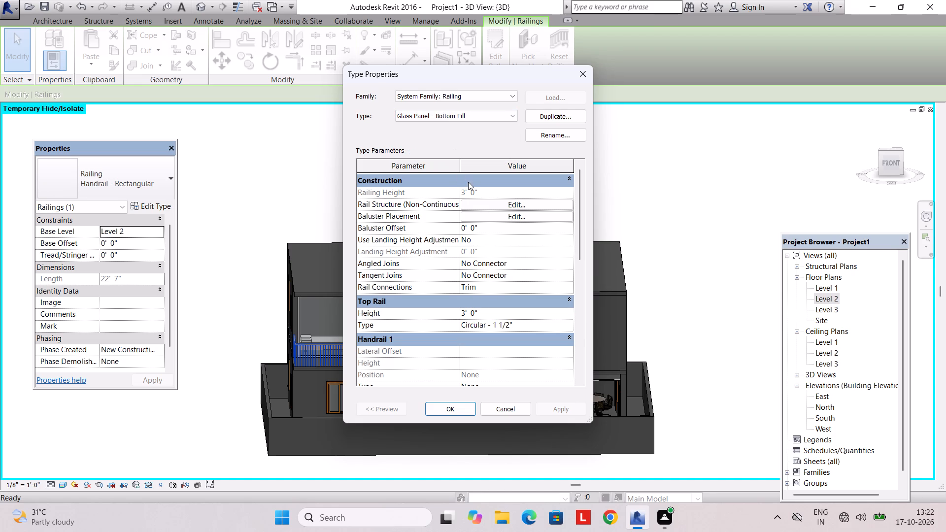
left_click(463, 99)
left_click(463, 99)
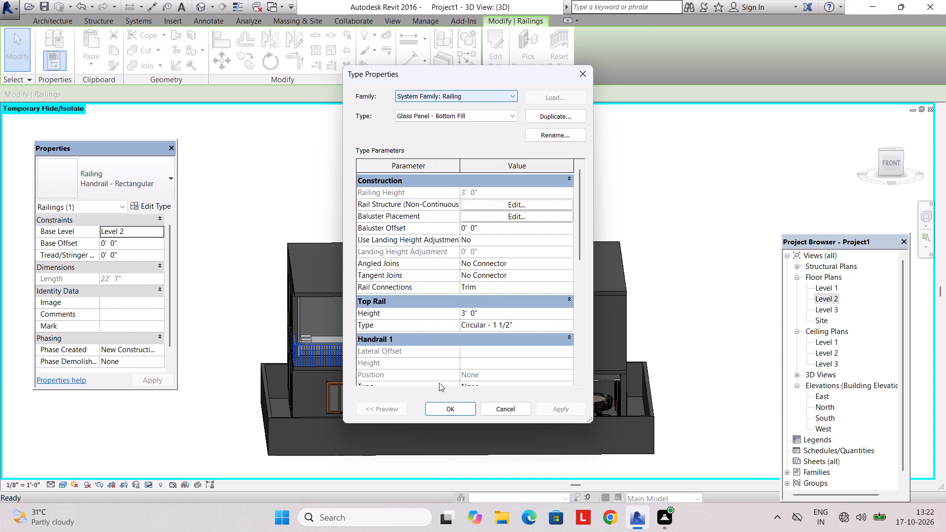
left_click(444, 400)
left_click(444, 403)
key("Escape")
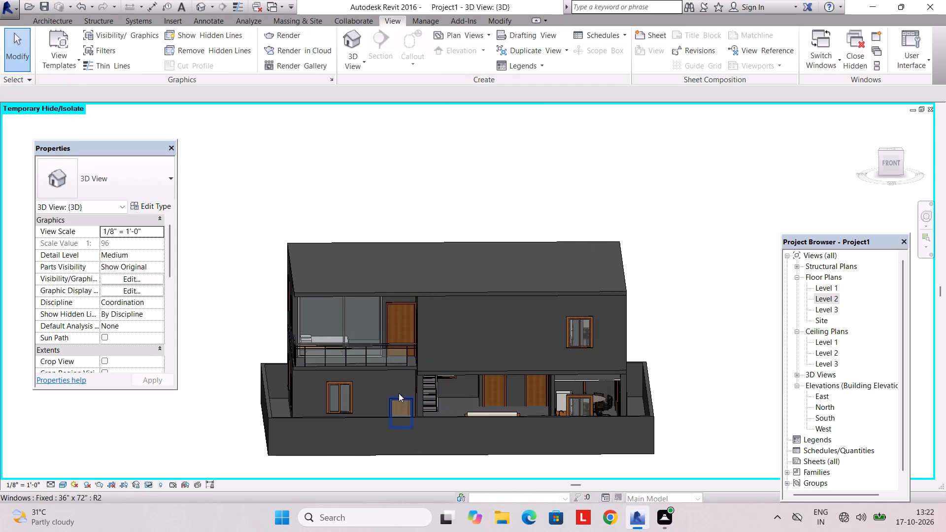
Inspect the balcony's glass railing in 3D from several angles, especially where its end meets the window in the side wall.
middle_click_drag(404, 380, 500, 392, "shift")
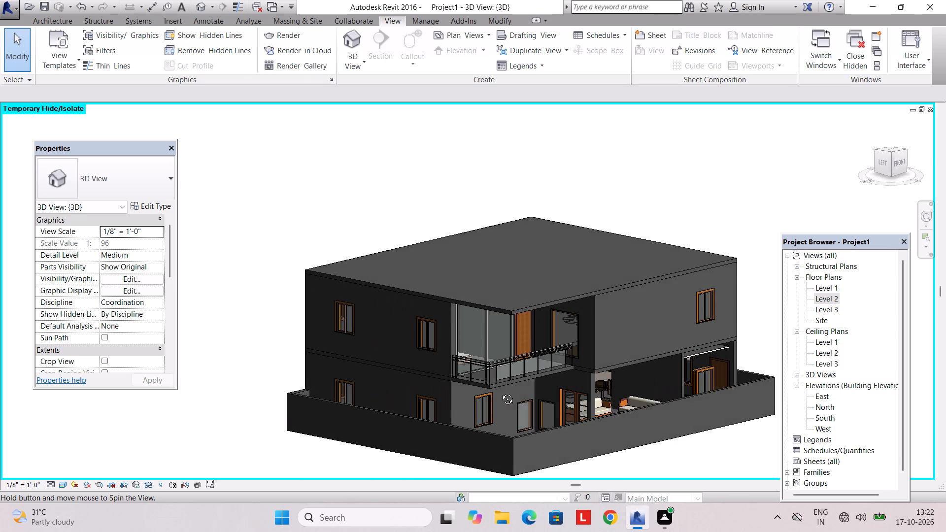
middle_click_drag(500, 392, 381, 391, "shift")
scroll(378, 389, "down", 1)
middle_click_drag(378, 387, 461, 376, "shift")
scroll(482, 343, "up", 2)
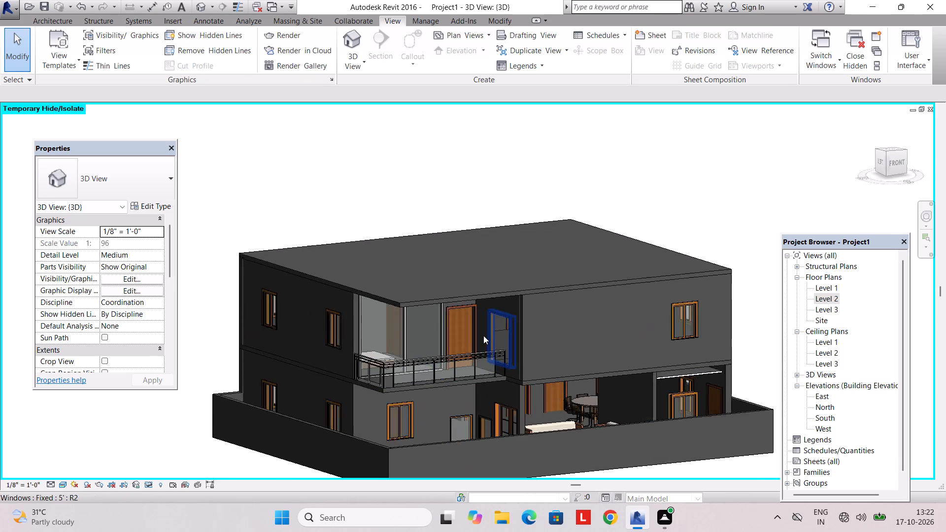
scroll(483, 335, "up", 2)
scroll(527, 382, "up", 5)
middle_click_drag(521, 383, 531, 421, "shift")
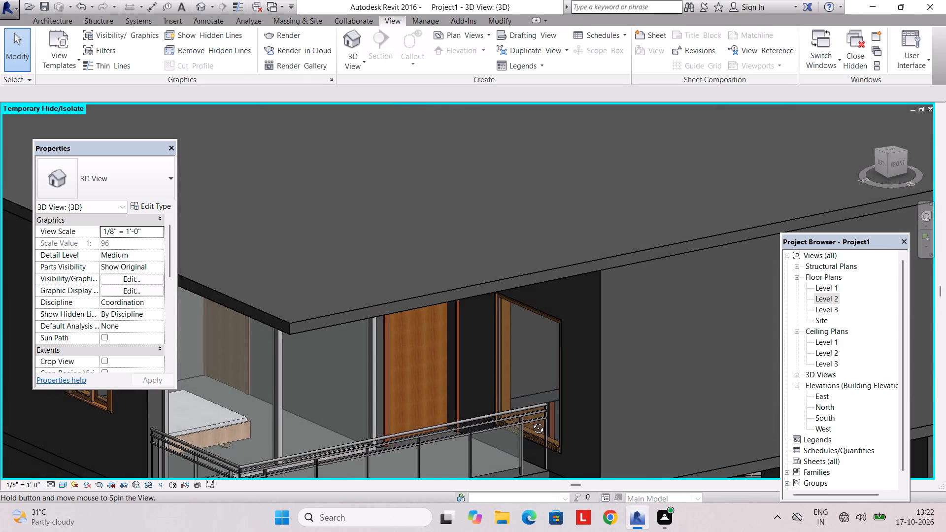
middle_click_drag(531, 421, 520, 394, "shift")
scroll(518, 406, "up", 7)
middle_click_drag(499, 412, 496, 415, "shift")
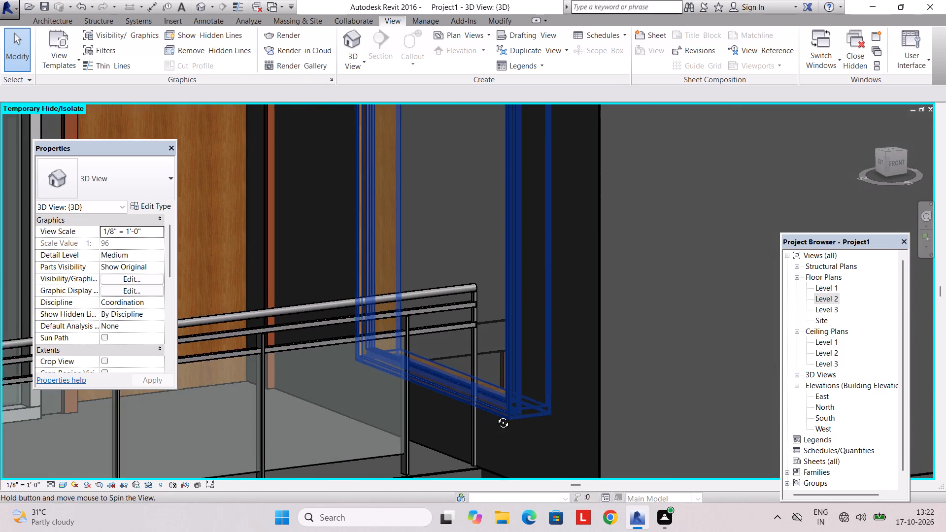
middle_click_drag(496, 415, 448, 419, "shift")
scroll(441, 402, "down", 8)
middle_click_drag(380, 399, 405, 399)
scroll(323, 384, "down", 1)
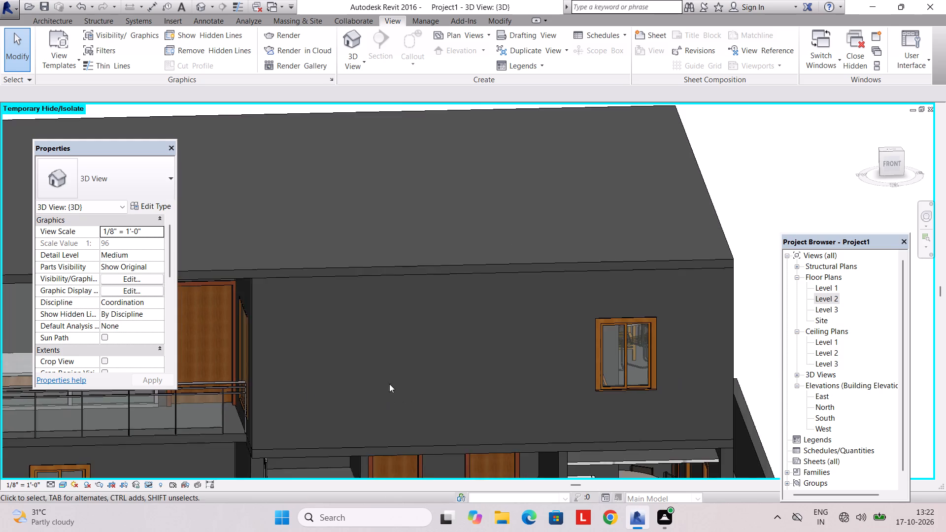
middle_click_drag(415, 380, 457, 378)
middle_click_drag(336, 390, 476, 380)
scroll(562, 370, "down", 3)
scroll(583, 370, "up", 12)
left_click(513, 354)
scroll(529, 372, "down", 4)
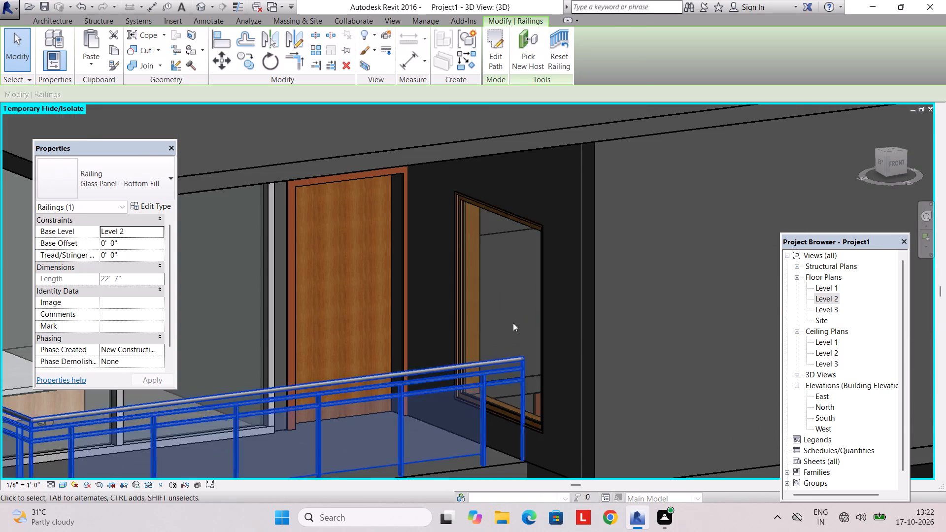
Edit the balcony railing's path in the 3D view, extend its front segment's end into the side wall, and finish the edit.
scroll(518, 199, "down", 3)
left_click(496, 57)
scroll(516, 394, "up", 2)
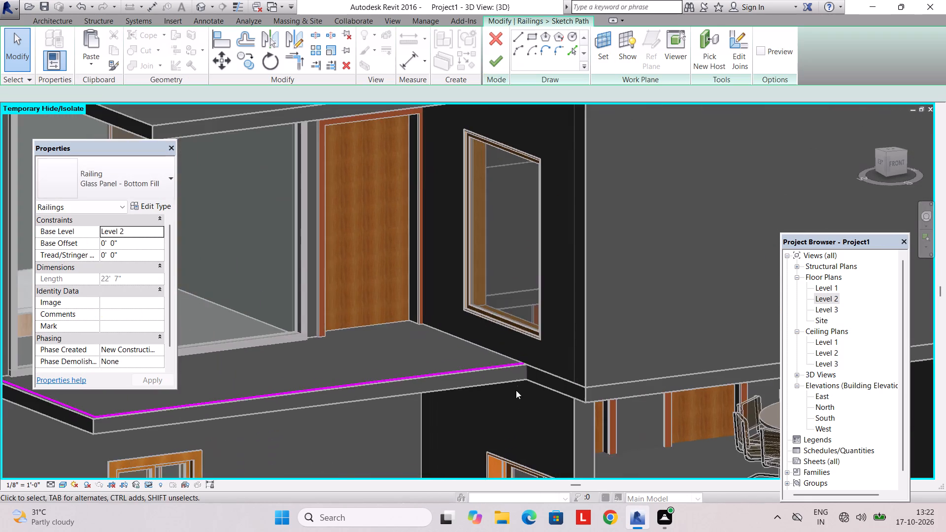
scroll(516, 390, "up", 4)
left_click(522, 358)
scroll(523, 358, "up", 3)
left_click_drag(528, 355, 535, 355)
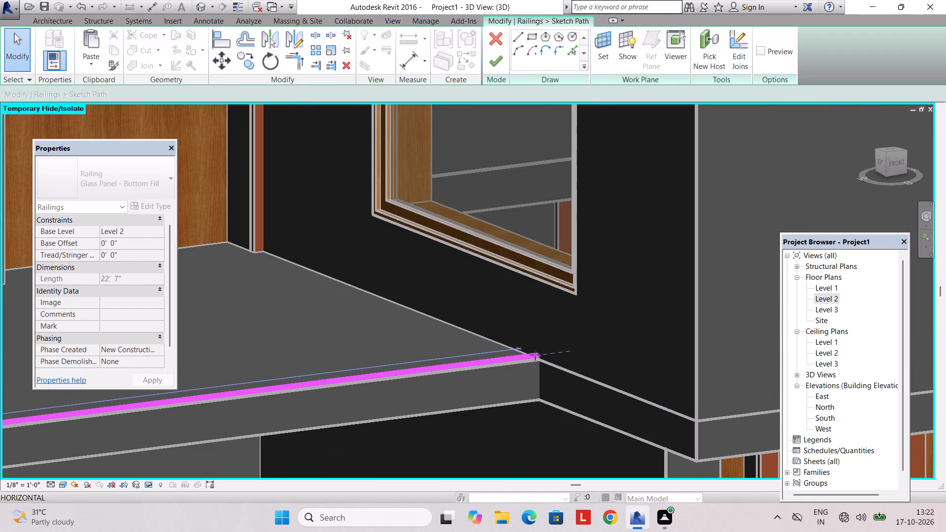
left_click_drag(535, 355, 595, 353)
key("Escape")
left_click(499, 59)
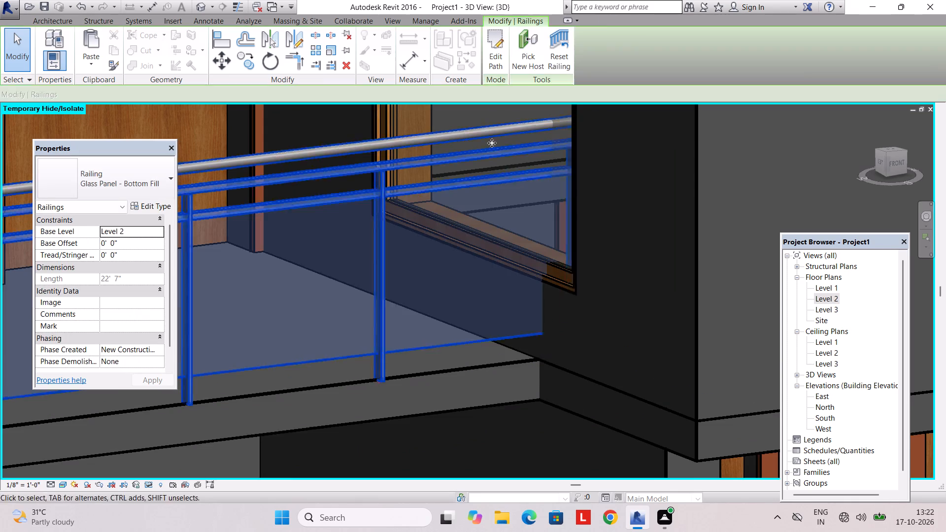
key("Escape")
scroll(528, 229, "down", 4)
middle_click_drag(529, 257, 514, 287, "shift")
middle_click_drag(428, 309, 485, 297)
Open the Level 2 floor plan and examine the balcony's curtain wall and its junction with the wall beside the door.
double_click(822, 299)
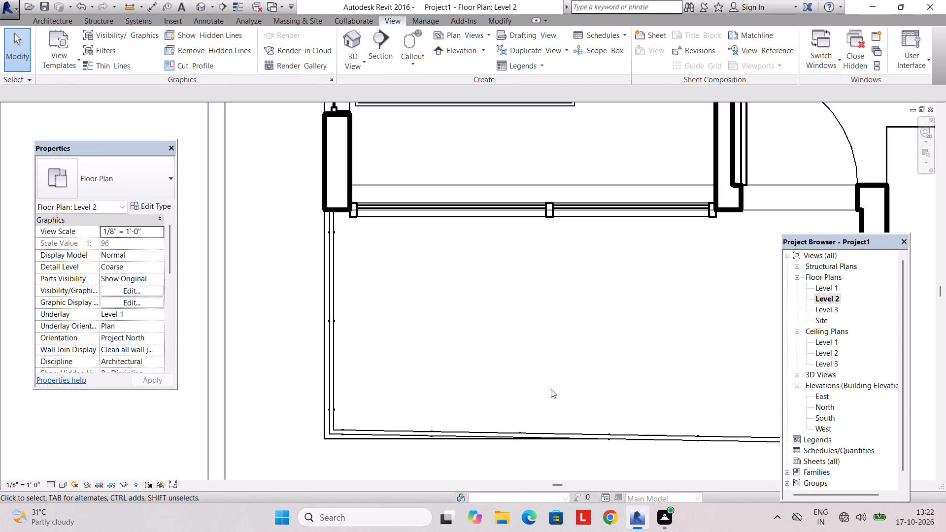
middle_click_drag(623, 294, 405, 356)
scroll(423, 297, "up", 4)
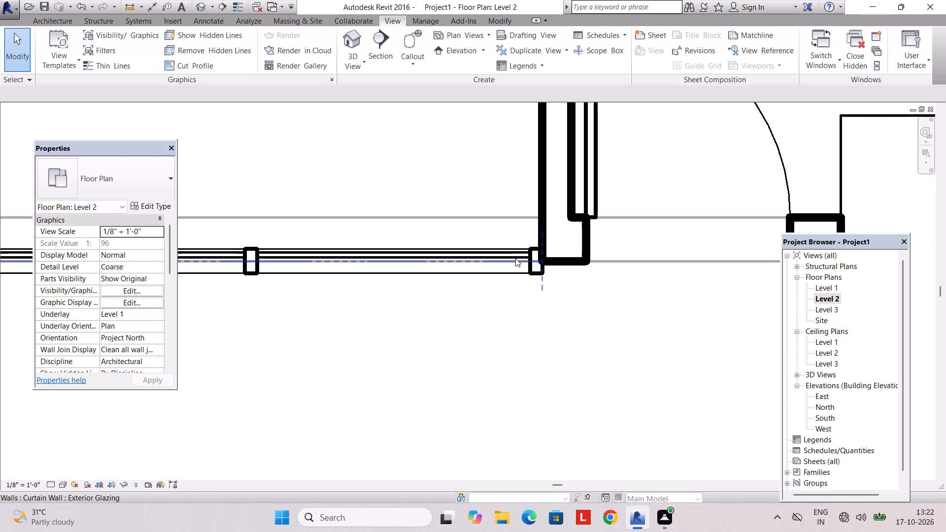
scroll(530, 282, "down", 3)
middle_click_drag(527, 325, 513, 404)
scroll(521, 357, "down", 3)
scroll(502, 374, "up", 3)
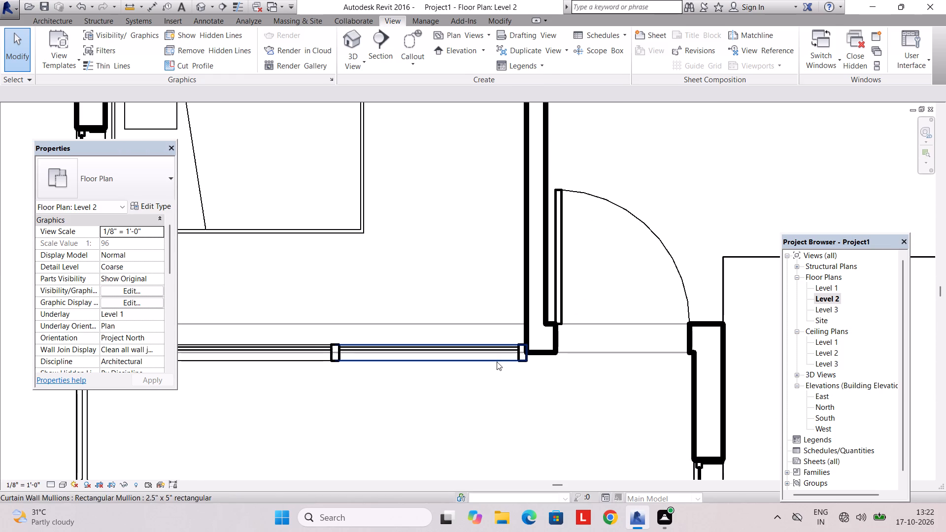
left_click(497, 349)
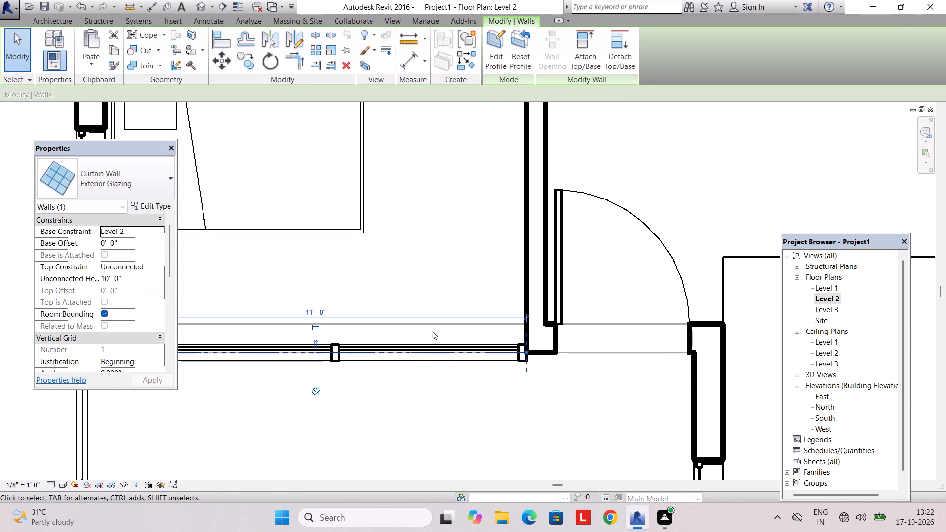
scroll(429, 351, "up", 2)
key("Escape")
key("Escape")
scroll(475, 351, "down", 4)
middle_click_drag(479, 396, 454, 266)
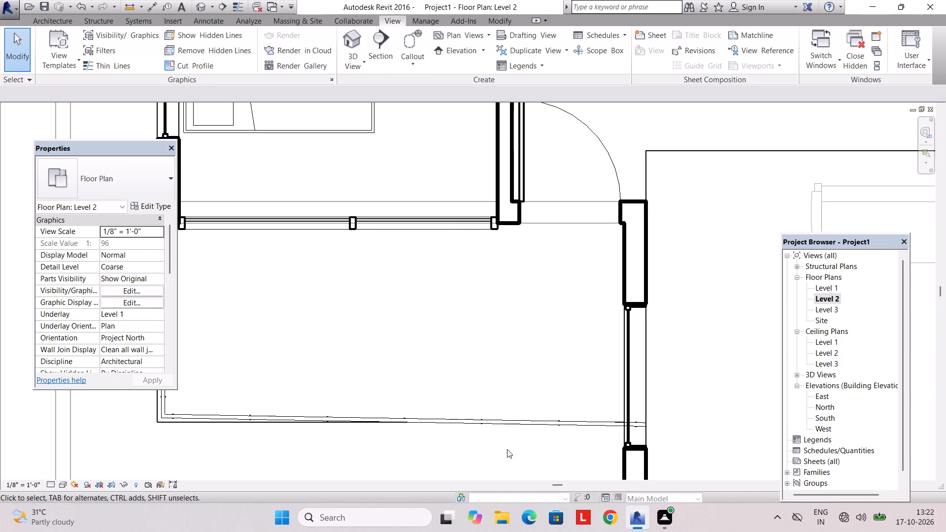
Edit the railing path in plan, aligning the front segment horizontally at 16' 0" with its end at the side wall, and finish.
scroll(533, 443, "up", 1)
left_click(554, 422)
scroll(544, 394, "down", 4)
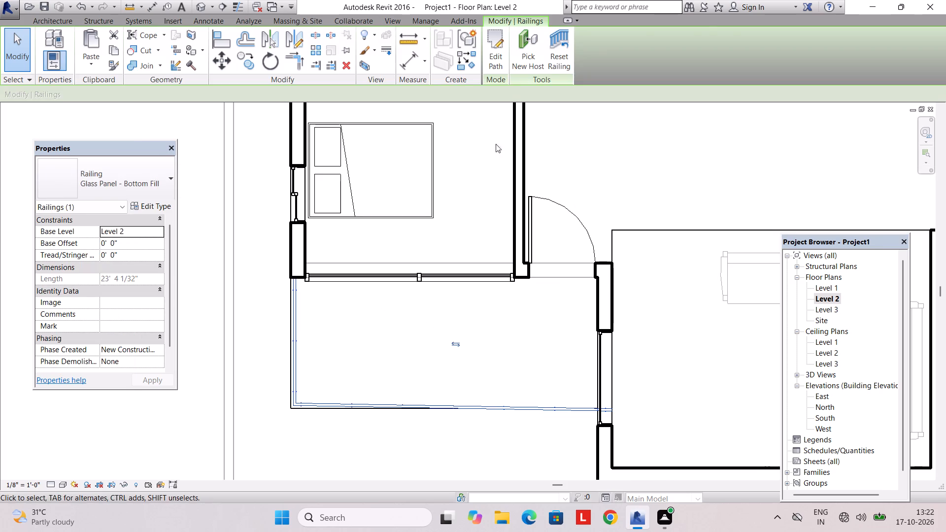
left_click(495, 66)
scroll(551, 472, "up", 1)
left_click(619, 399)
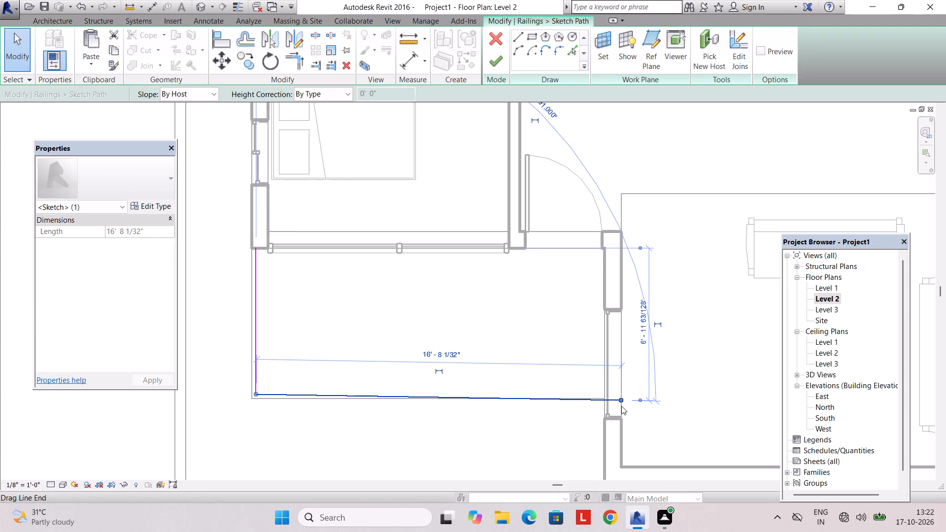
left_click_drag(621, 398, 604, 400)
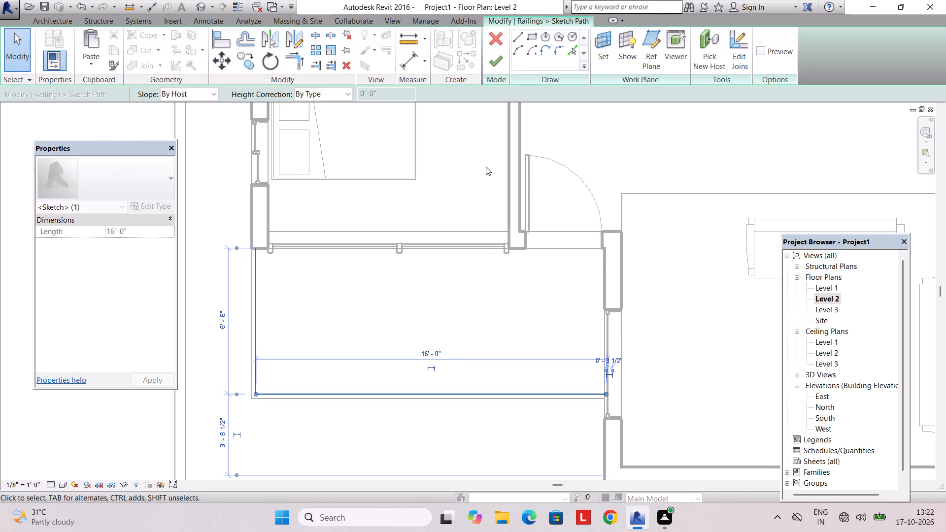
left_click(490, 58)
key("Escape")
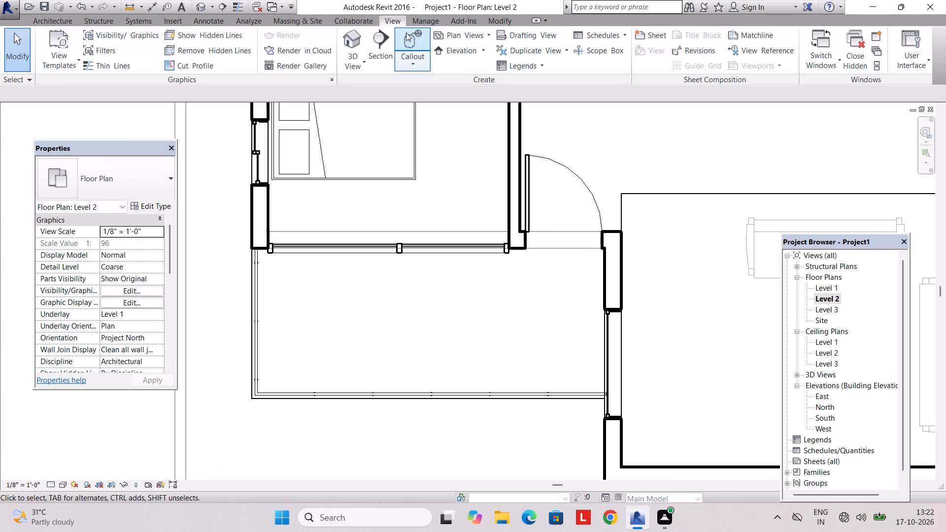
Return to the 3D view and inspect the balcony railing from the side wall round to the front of the house.
left_click(357, 60)
left_click(363, 80)
scroll(431, 272, "down", 2)
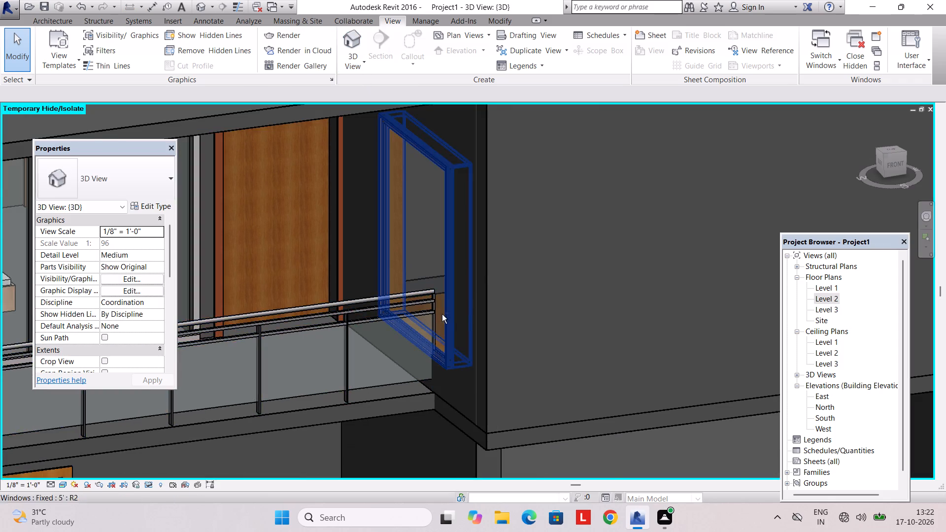
middle_click_drag(442, 314, 503, 313, "shift")
scroll(553, 324, "down", 4)
middle_click_drag(467, 374, 404, 367)
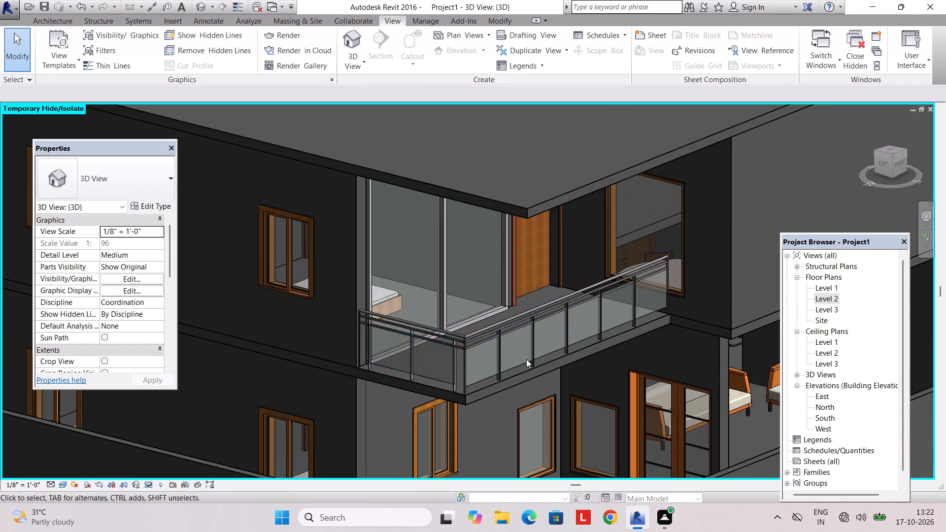
middle_click_drag(533, 358, 419, 348, "shift")
scroll(380, 328, "down", 3)
middle_click_drag(370, 337, 537, 366)
left_click(372, 329)
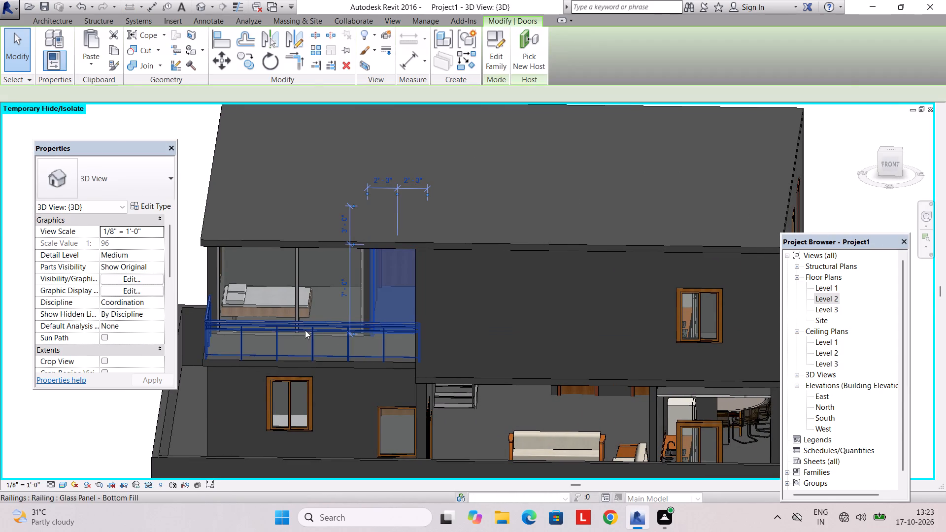
key("Escape")
Set the Join Condition of the balcony's Exterior Glazing curtain wall type to Not Defined.
left_click(317, 329)
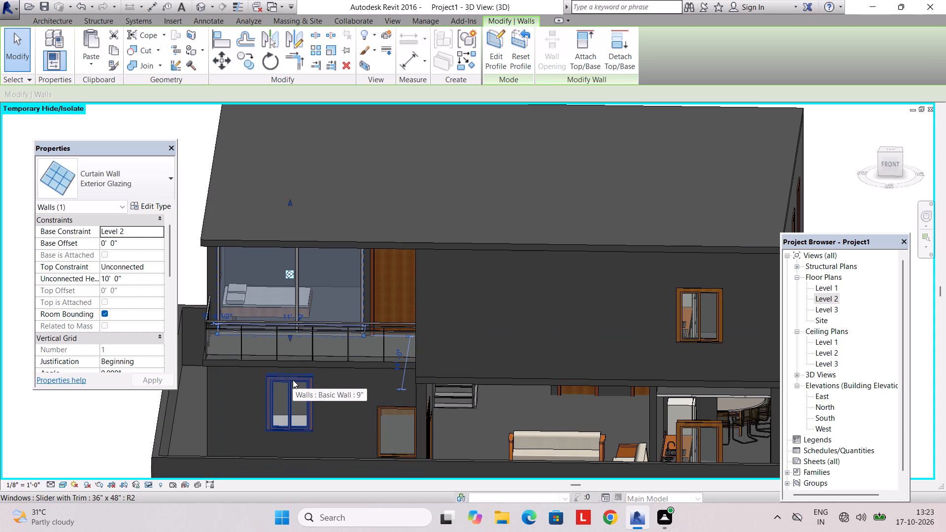
left_click(148, 208)
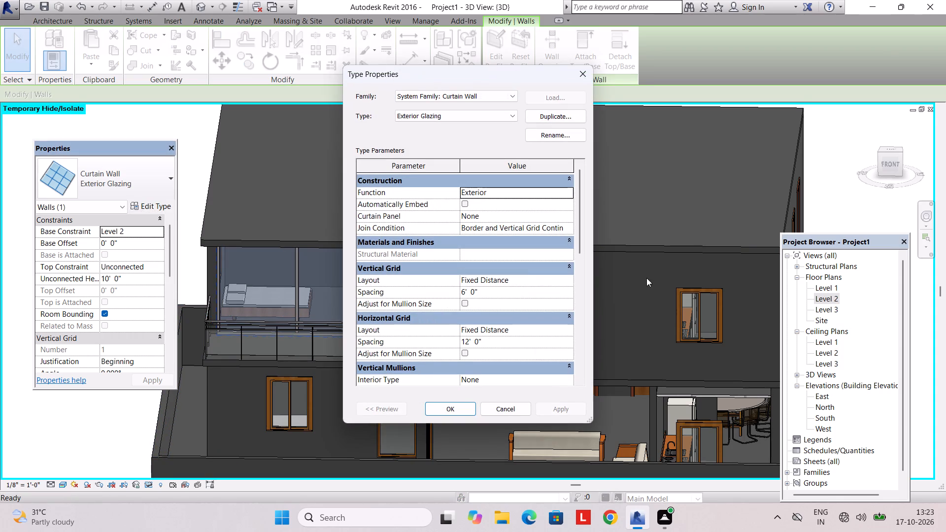
left_click(564, 226)
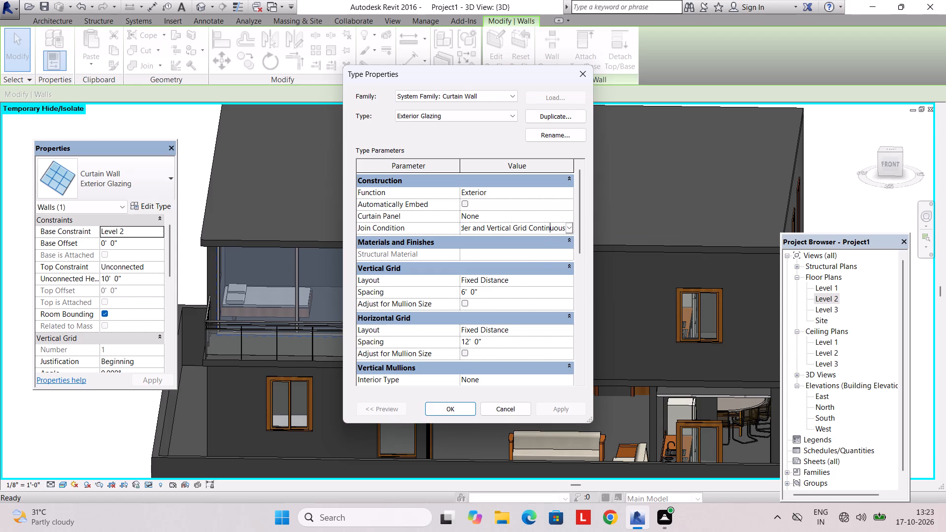
left_click(570, 225)
scroll(518, 263, "up", 2)
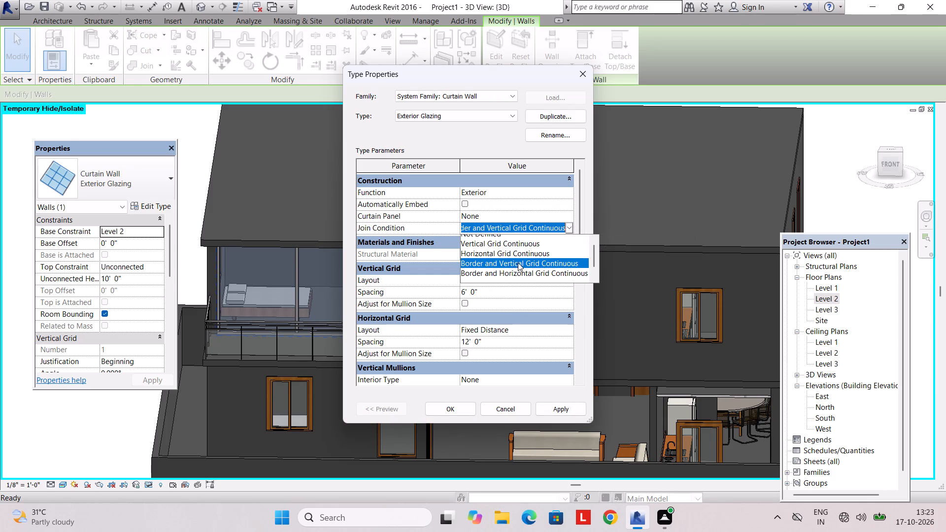
scroll(518, 263, "up", 4)
left_click(510, 238)
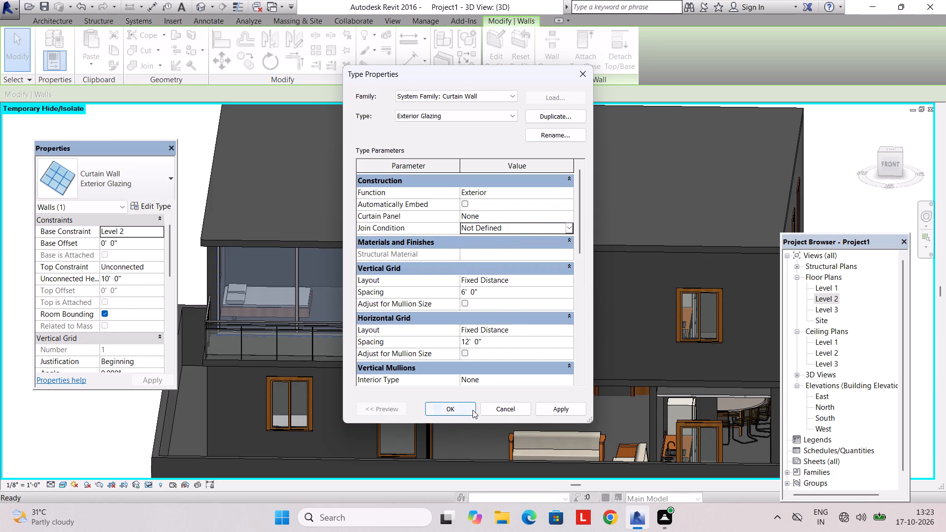
left_click(464, 410)
key("Escape")
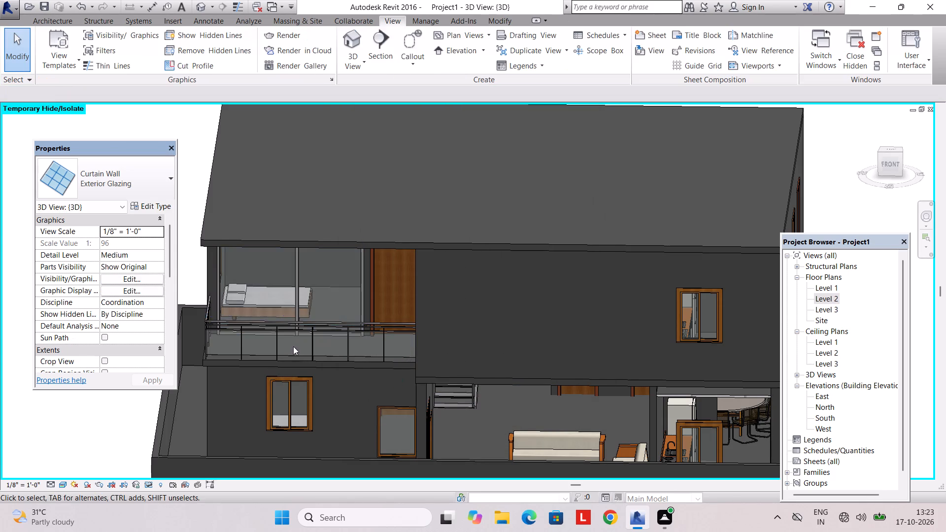
key("Escape")
Set Rail Connections to Weld in the balcony railing's Glass Panel - Bottom Fill type.
scroll(294, 345, "up", 5)
left_click(356, 300)
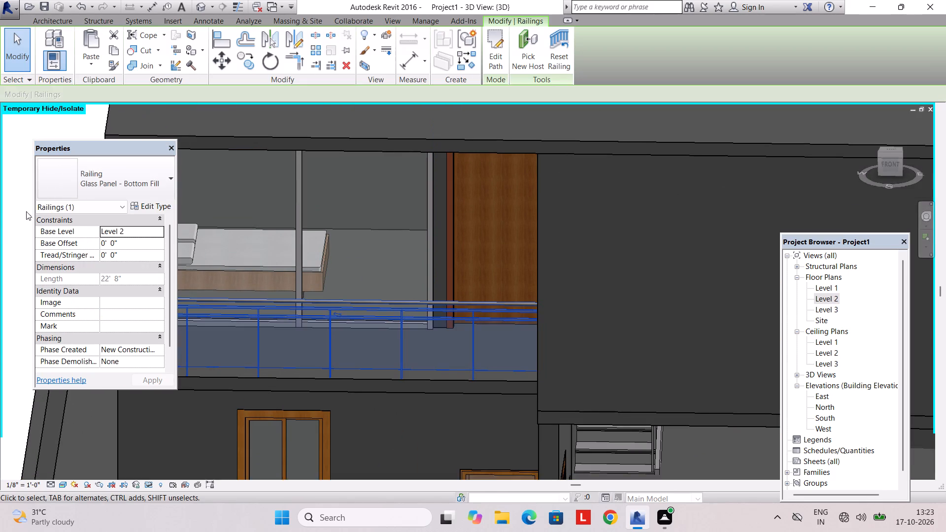
left_click(136, 201)
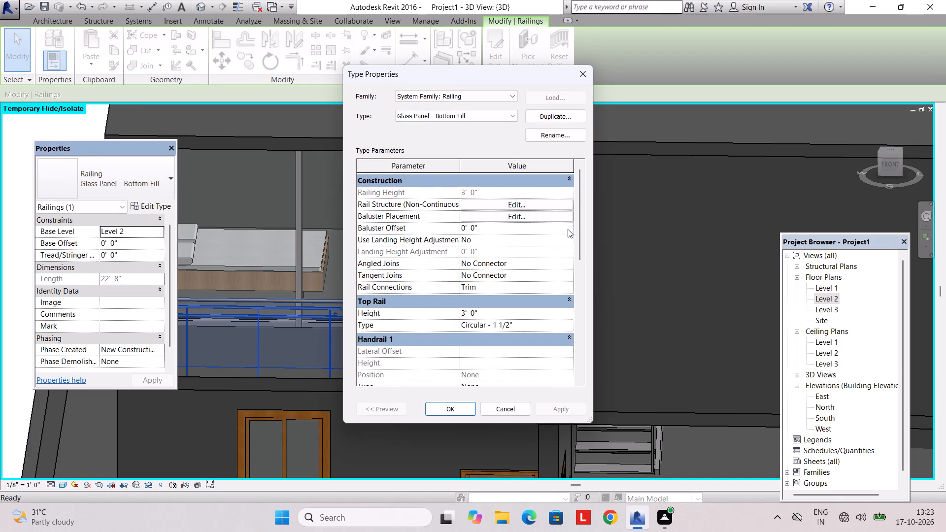
left_click(573, 284)
left_click(533, 311)
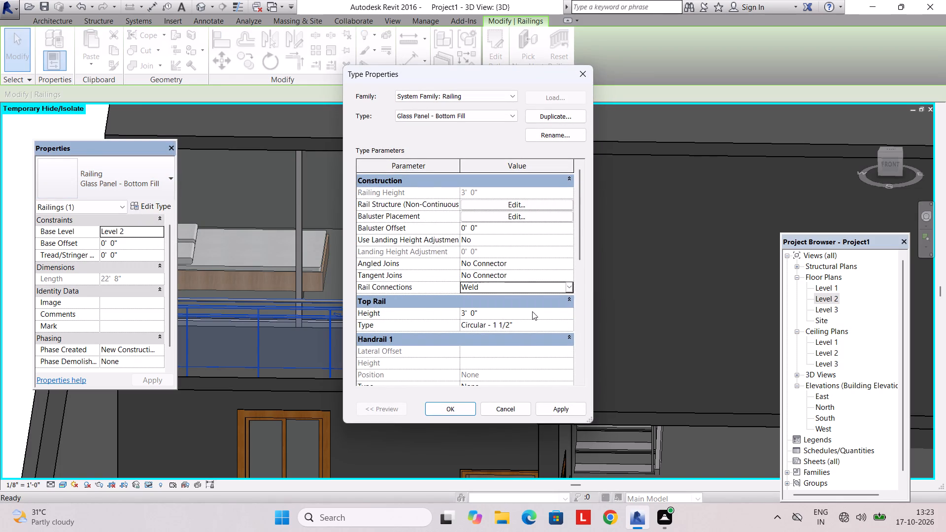
left_click(439, 408)
left_click(183, 311)
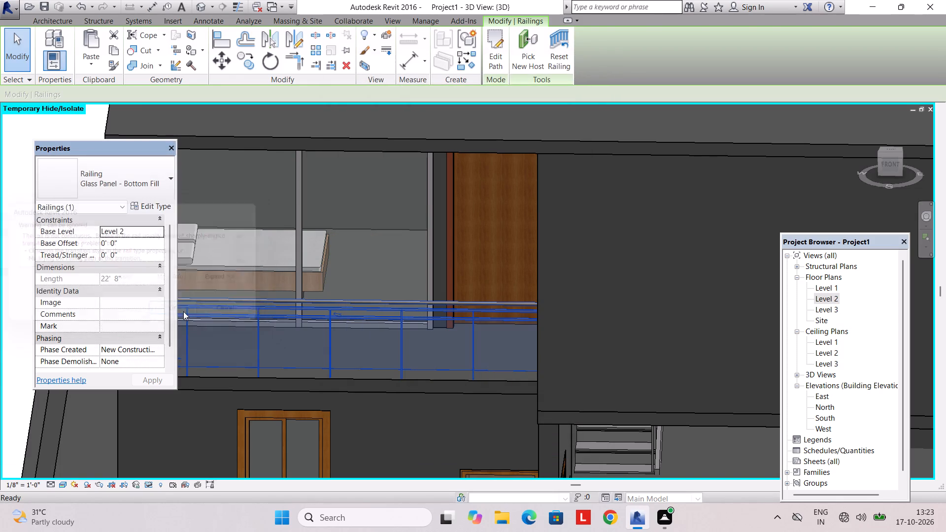
key("Escape")
Open the railing's type properties and examine its baluster placement, including the baluster families available for the corner post.
left_click(345, 302)
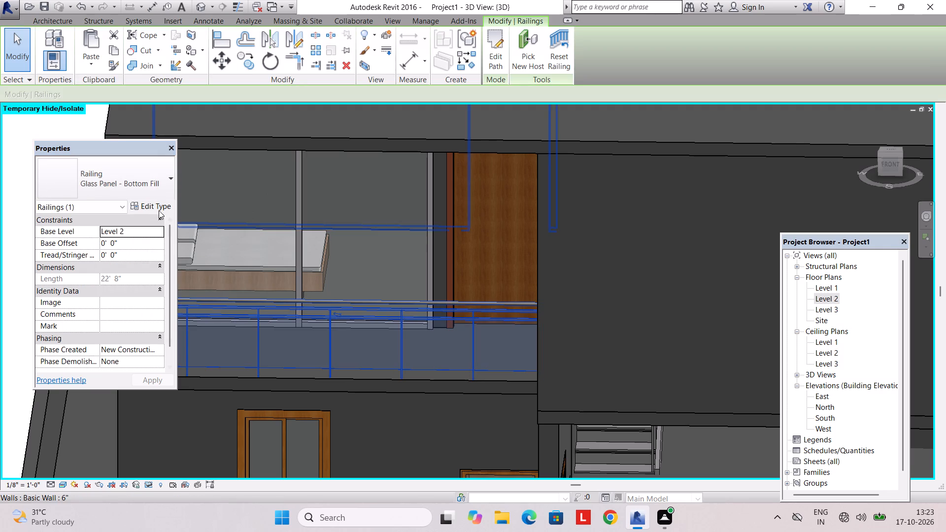
left_click(153, 209)
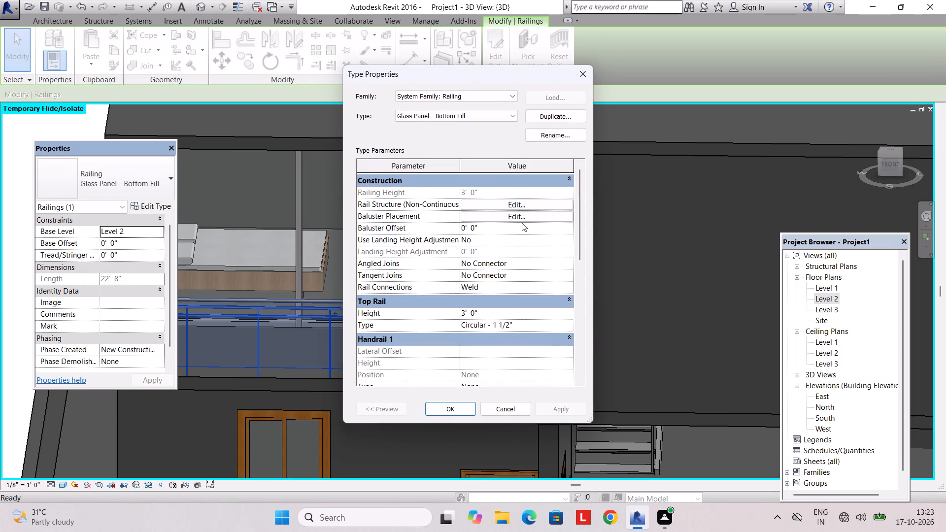
left_click(522, 219)
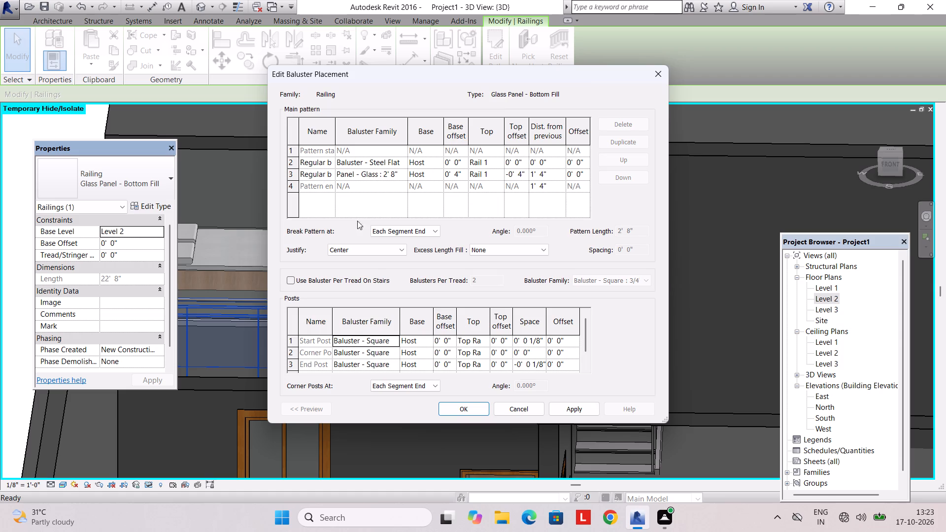
scroll(370, 269, "down", 4)
scroll(377, 280, "up", 1)
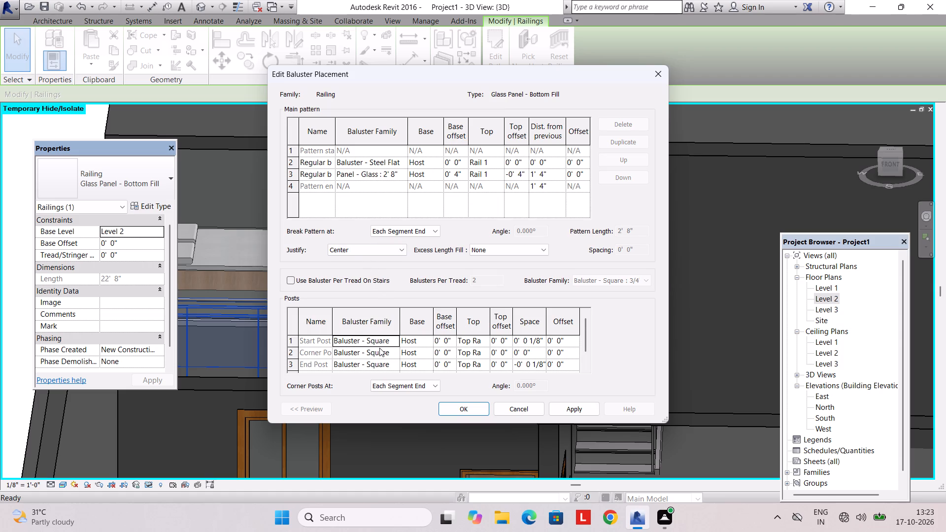
left_click(379, 348)
left_click(397, 350)
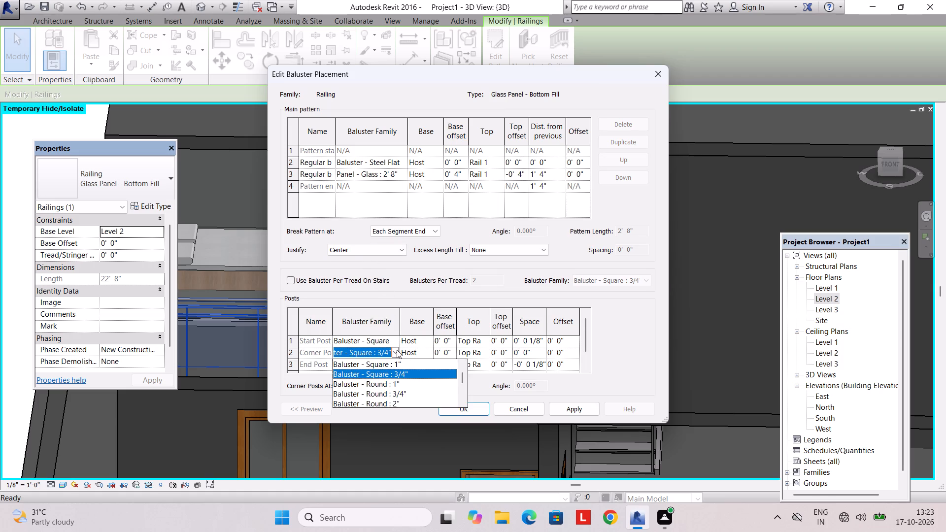
left_click(397, 350)
left_click(528, 410)
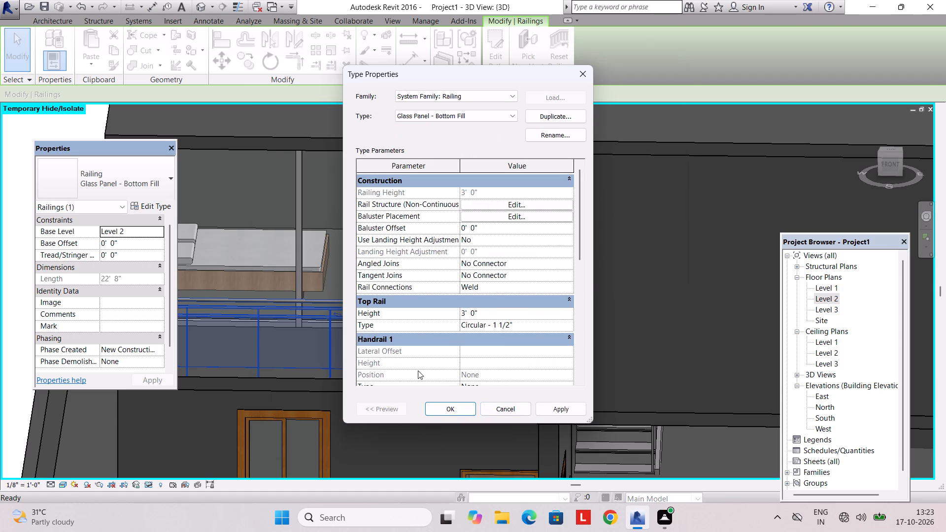
Change the railing type's Top Rail type to the Elliptical profile and apply it.
left_click(572, 322)
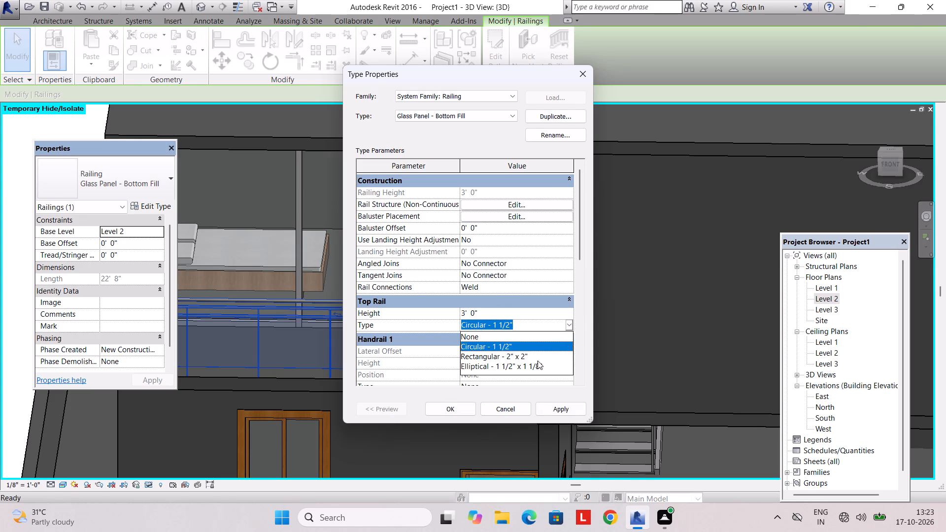
left_click(517, 366)
left_click(436, 413)
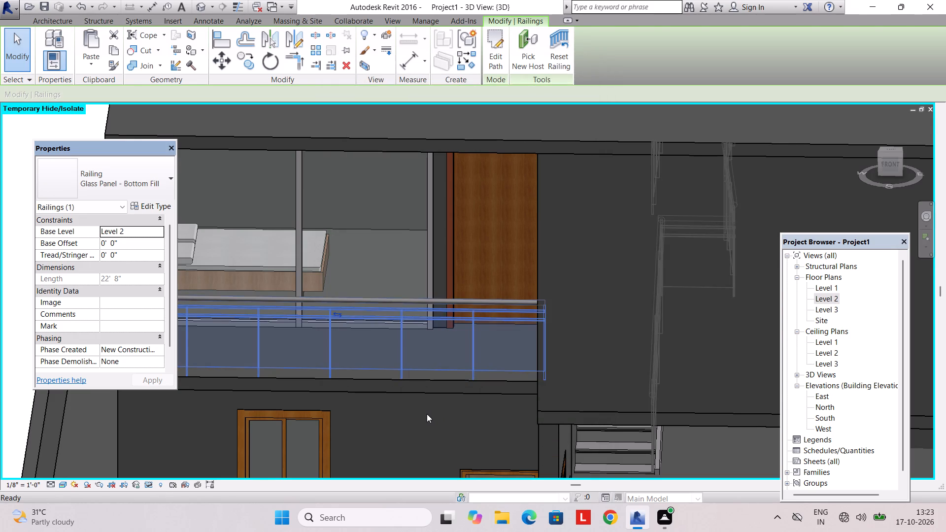
key("Escape")
key("Escape")
Inspect the finished balcony railing and the whole front of the house in 3D from several angles.
scroll(416, 389, "down", 4)
middle_click_drag(408, 388, 419, 375, "shift")
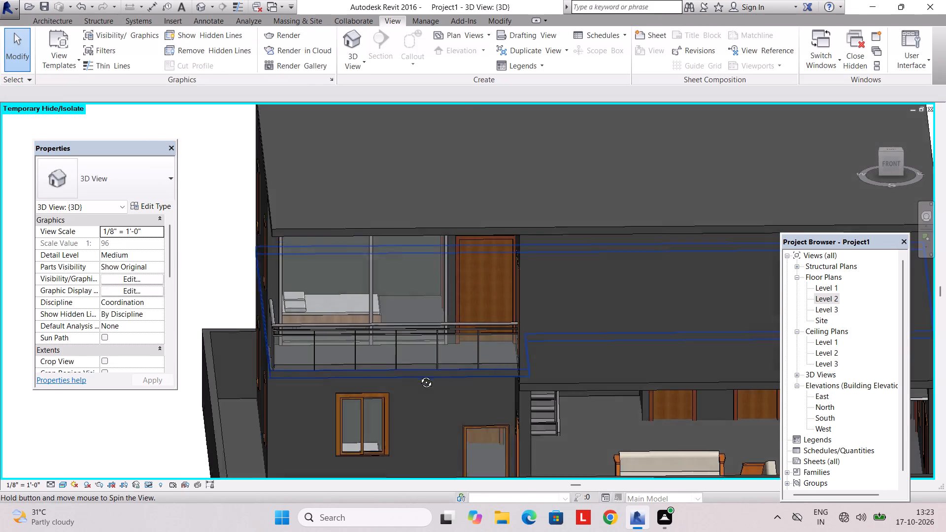
middle_click_drag(419, 375, 469, 353, "shift")
scroll(507, 345, "down", 3)
middle_click_drag(528, 348, 476, 370, "shift")
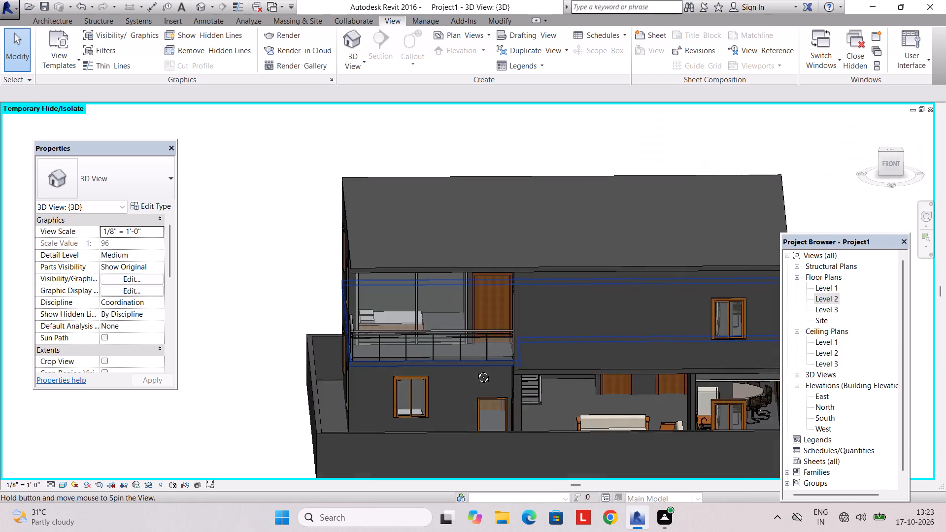
middle_click_drag(476, 370, 457, 336, "shift")
scroll(457, 336, "down", 4)
middle_click_drag(494, 340, 398, 355)
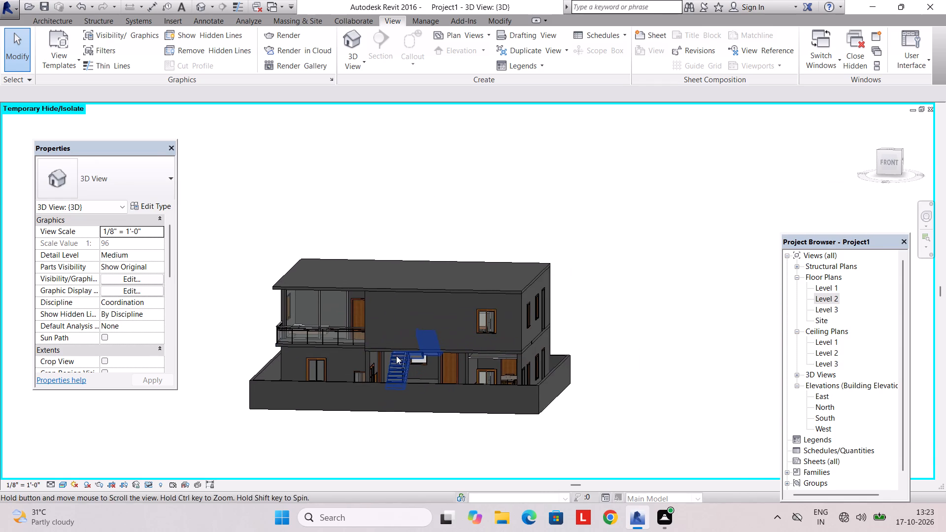
middle_click_drag(396, 356, 398, 361, "shift")
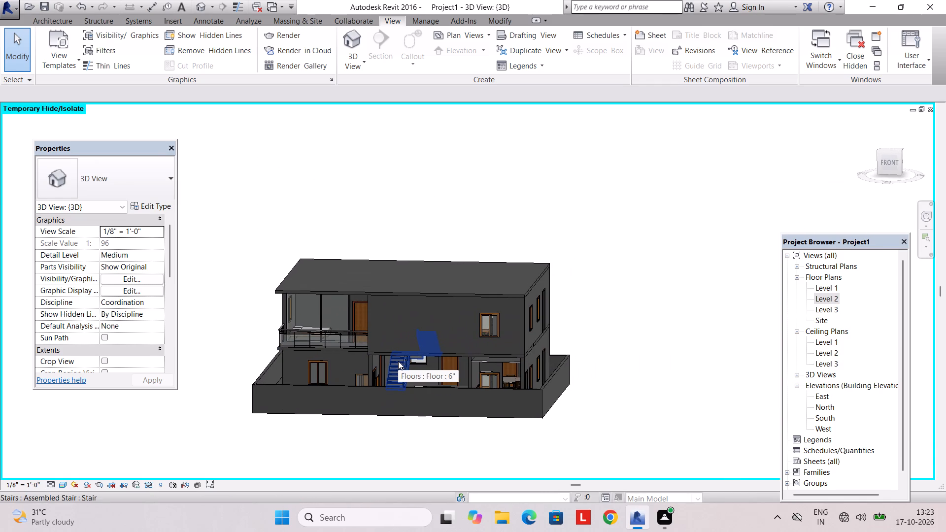
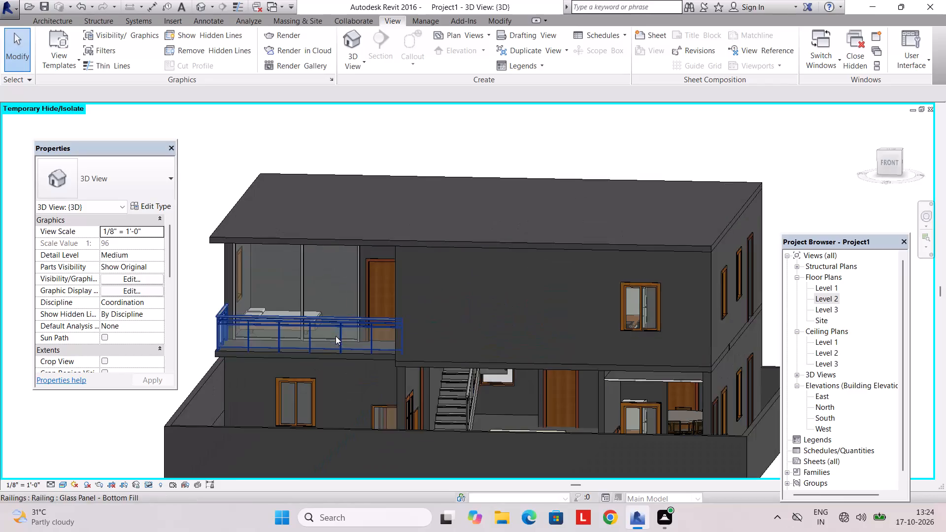
Change the balcony railing type's Top Rail type to Rectangular - 2" x 2" and apply it.
left_click(356, 315)
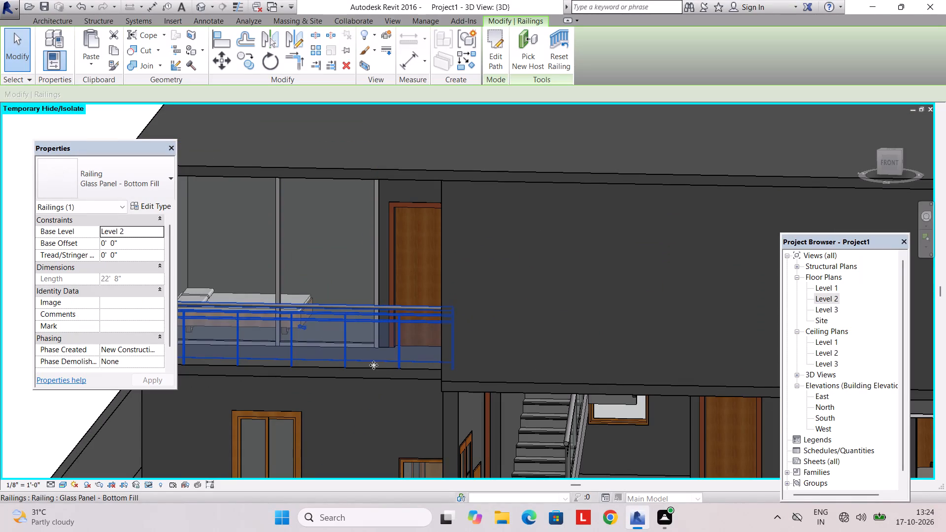
left_click(169, 206)
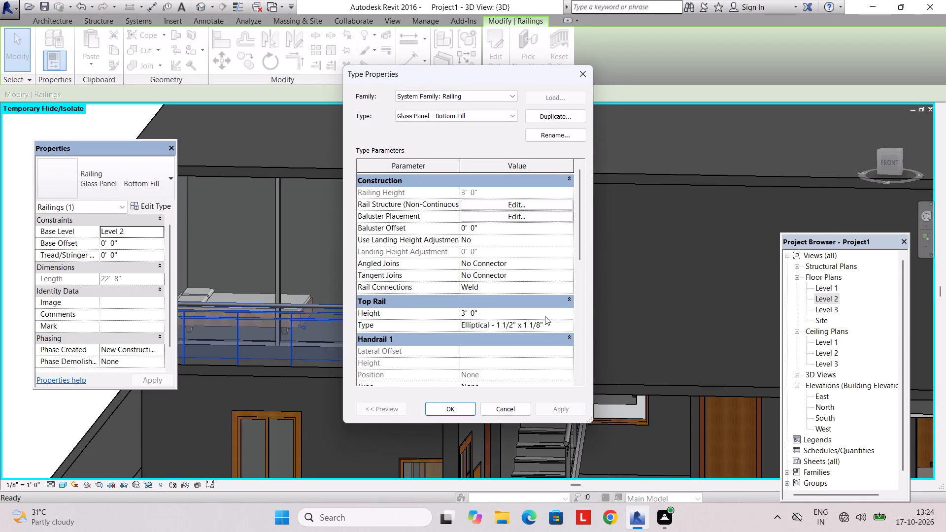
left_click(568, 326)
left_click(520, 353)
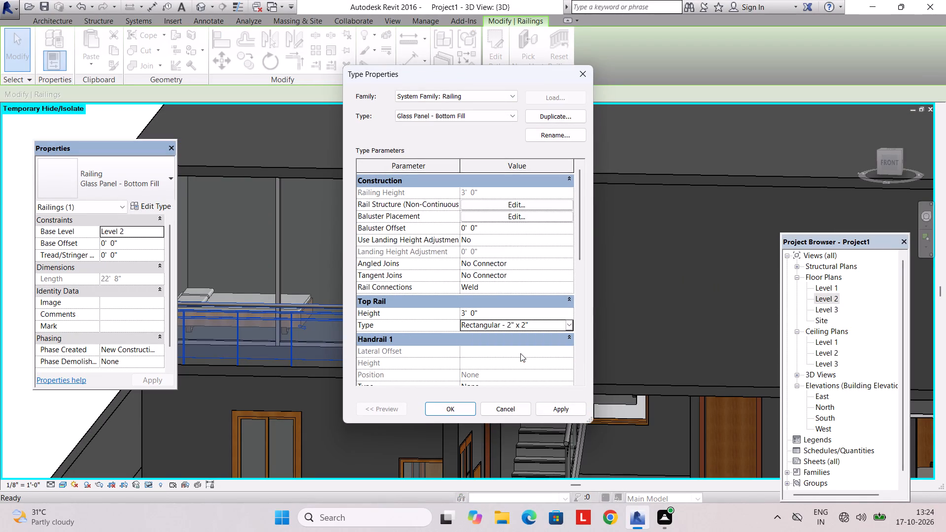
left_click(450, 408)
key("Escape")
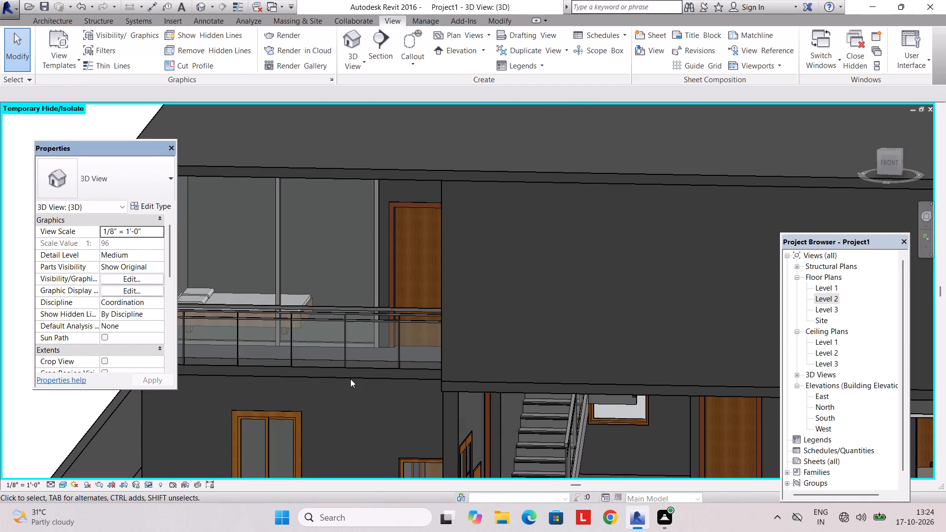
Examine the balcony railing and the house exterior in 3D from the front, both front corners and a low angle.
middle_click_drag(351, 367, 382, 362, "shift")
scroll(382, 358, "down", 4)
middle_click_drag(382, 358, 427, 355, "shift")
scroll(427, 354, "up", 3)
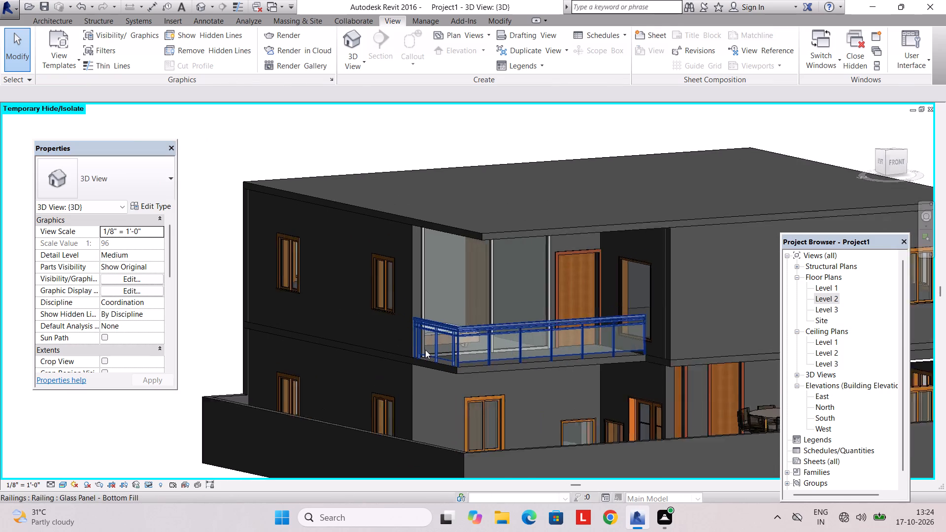
middle_click_drag(455, 350, 402, 349, "shift")
scroll(401, 338, "down", 4)
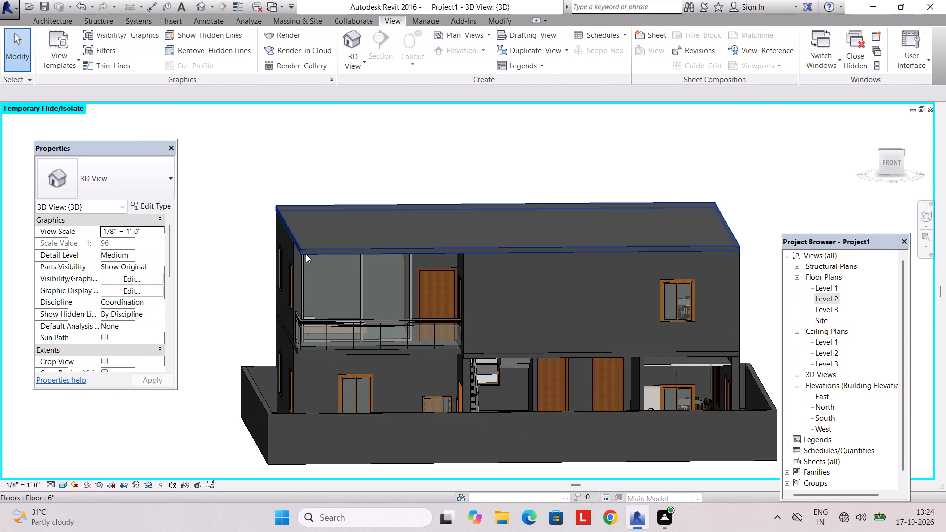
middle_click_drag(345, 284, 318, 281, "shift")
scroll(318, 280, "down", 3)
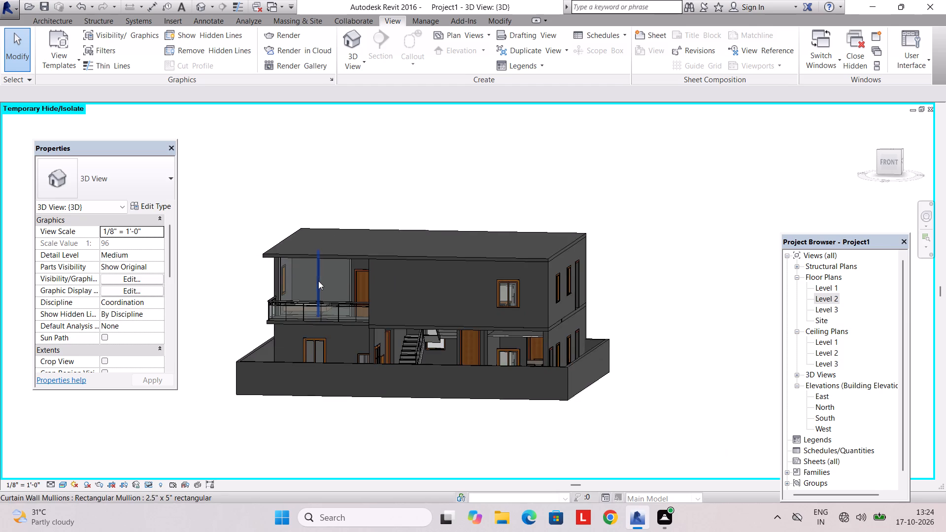
middle_click_drag(320, 283, 339, 290, "shift")
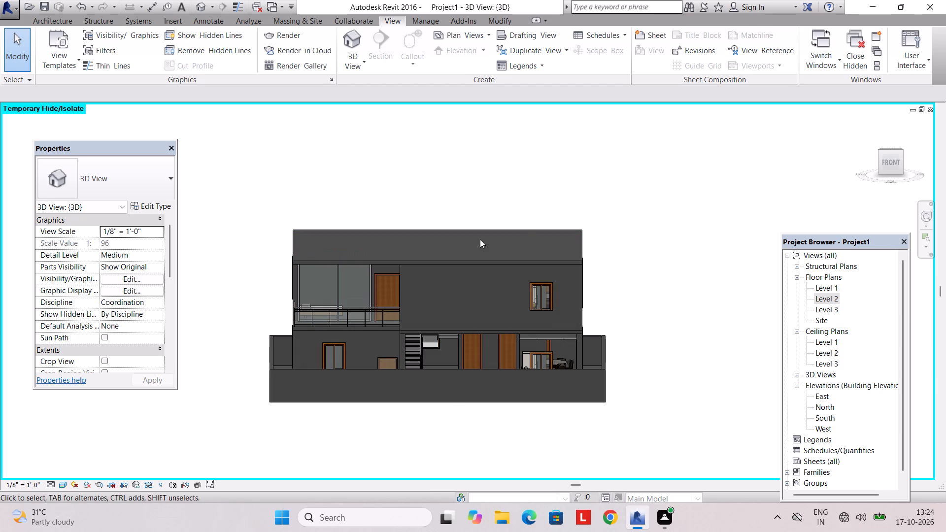
scroll(579, 353, "up", 2)
middle_click_drag(579, 354, 532, 369, "shift")
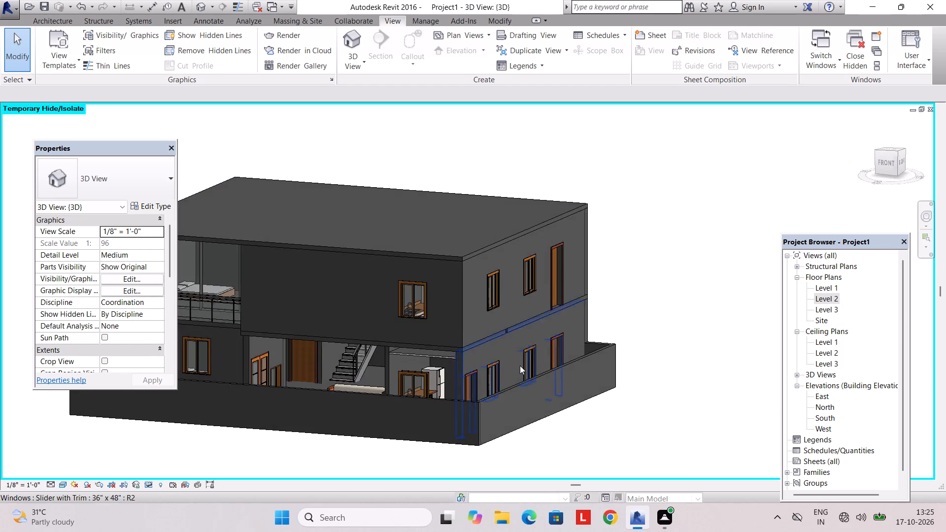
scroll(520, 366, "down", 4)
middle_click_drag(506, 366, 590, 371, "shift")
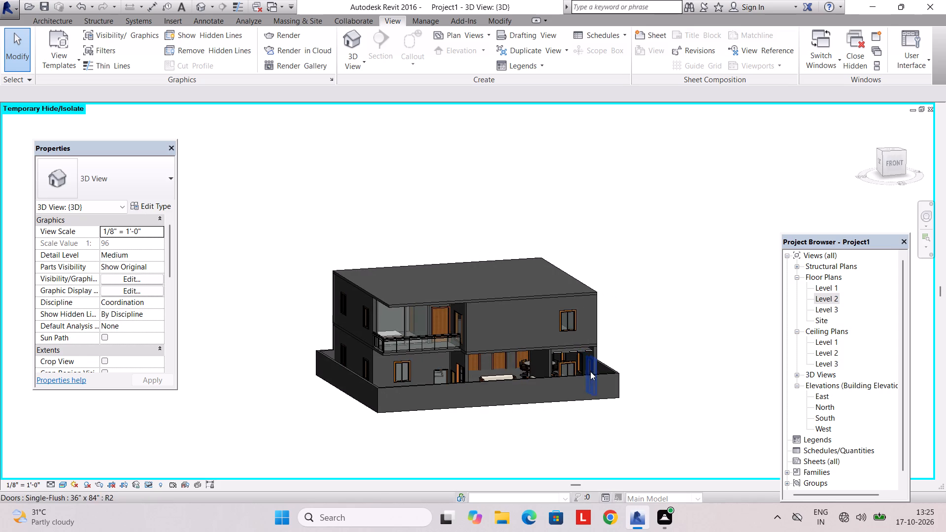
middle_click_drag(510, 357, 486, 293, "shift")
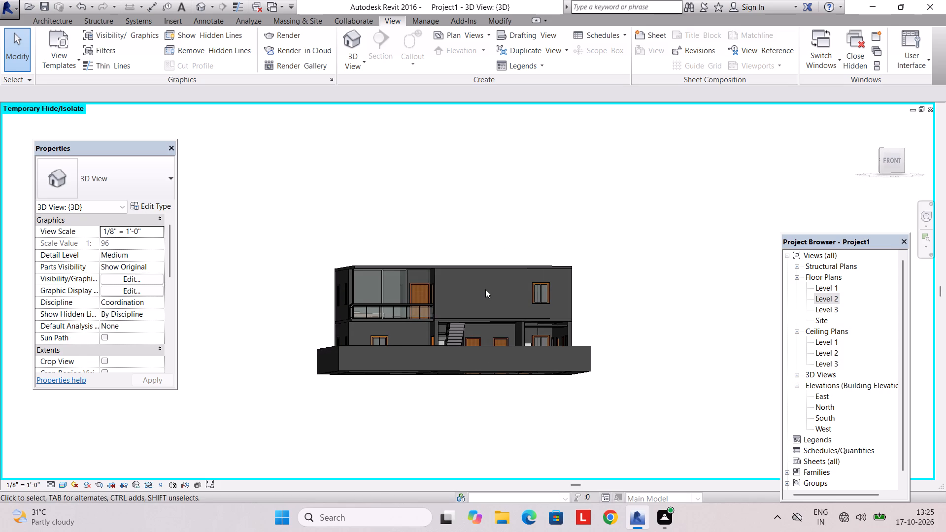
From the Level 1 plan, select all instances of the 9" exterior wall and open the material of the type's structure layer.
double_click(829, 289)
scroll(504, 316, "down", 2)
middle_click_drag(450, 319, 455, 340)
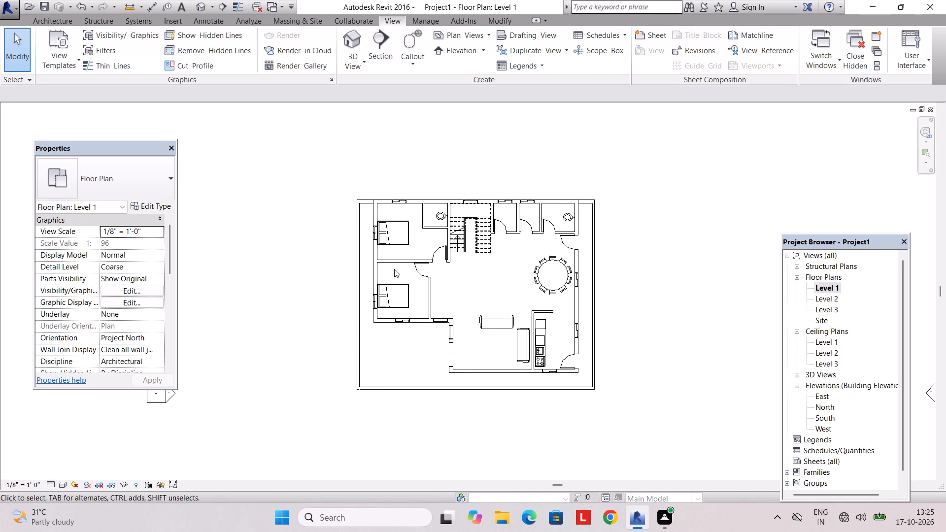
left_click(377, 269)
type("SA")
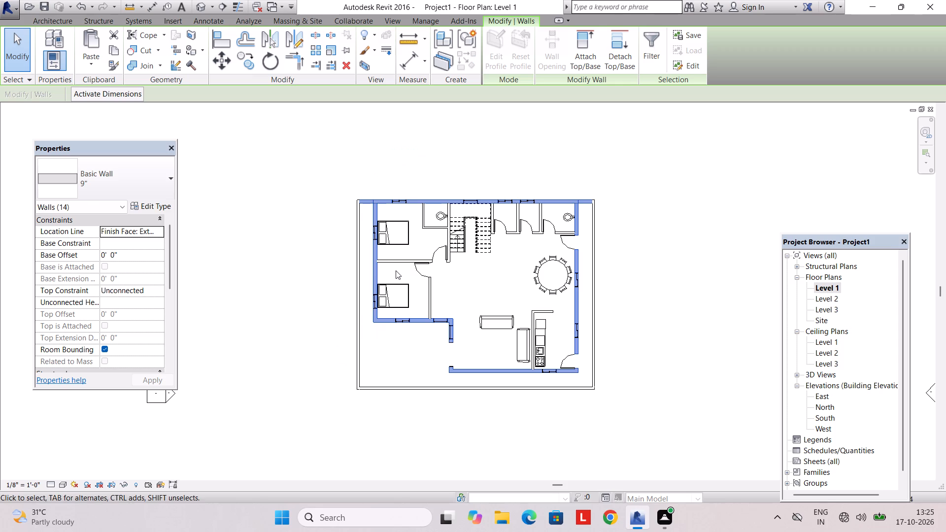
double_click(839, 298)
double_click(822, 301)
double_click(823, 289)
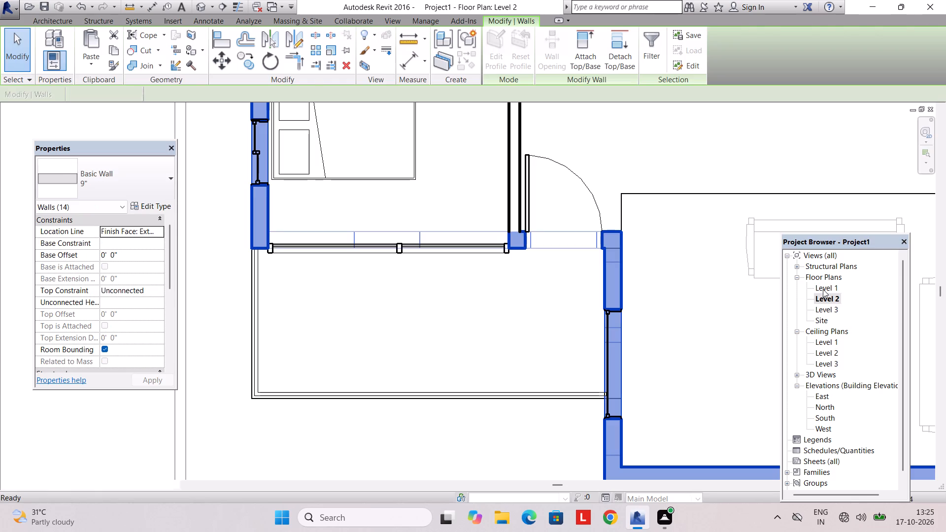
scroll(417, 303, "down", 4)
scroll(420, 301, "up", 2)
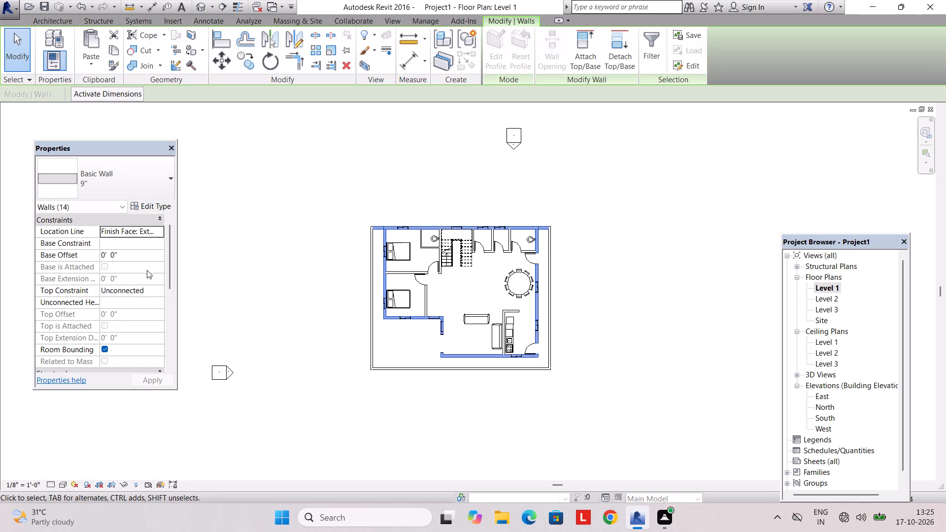
left_click(145, 208)
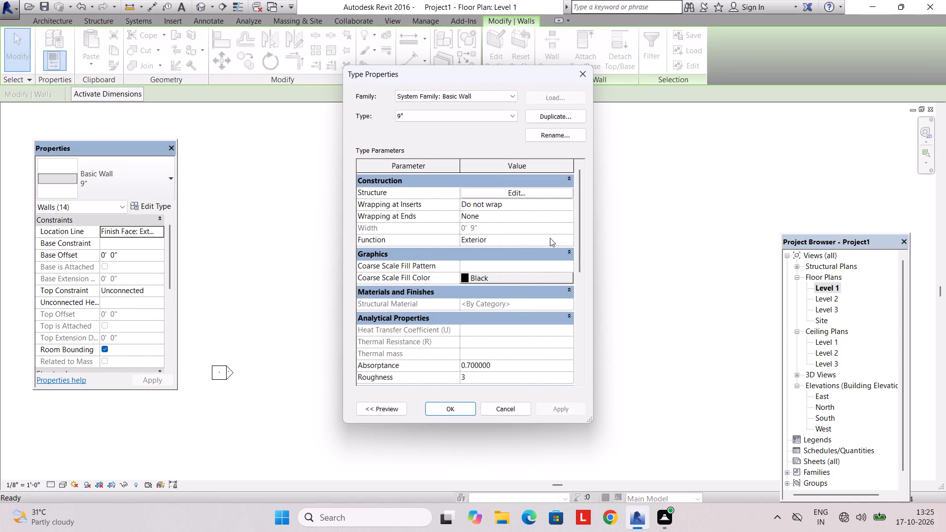
left_click(564, 195)
left_click(460, 197)
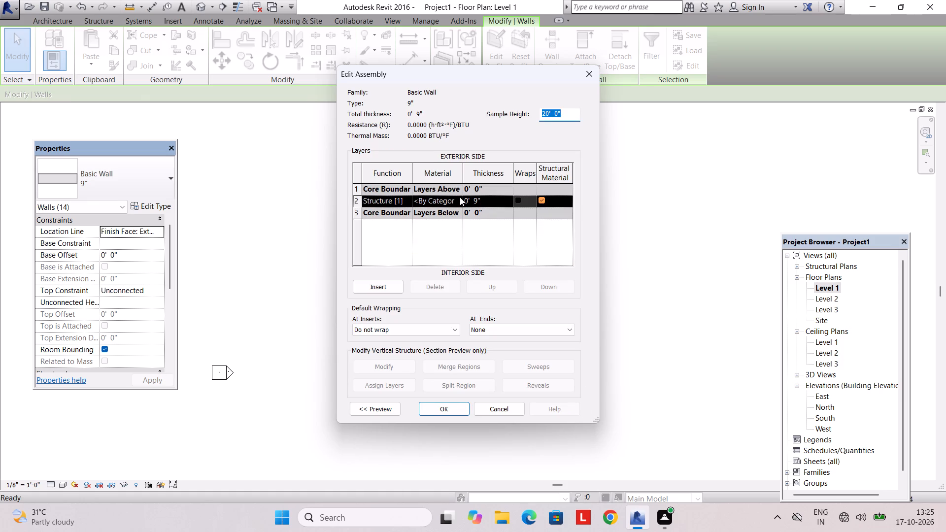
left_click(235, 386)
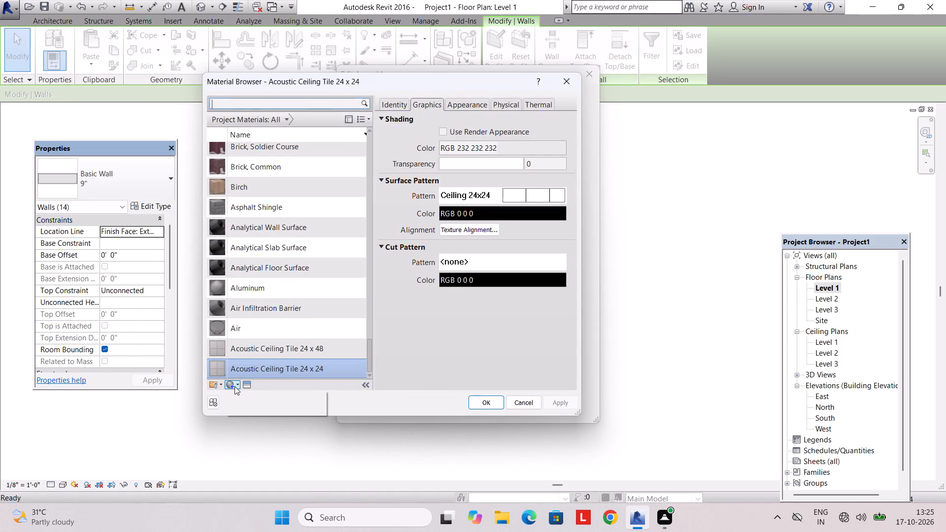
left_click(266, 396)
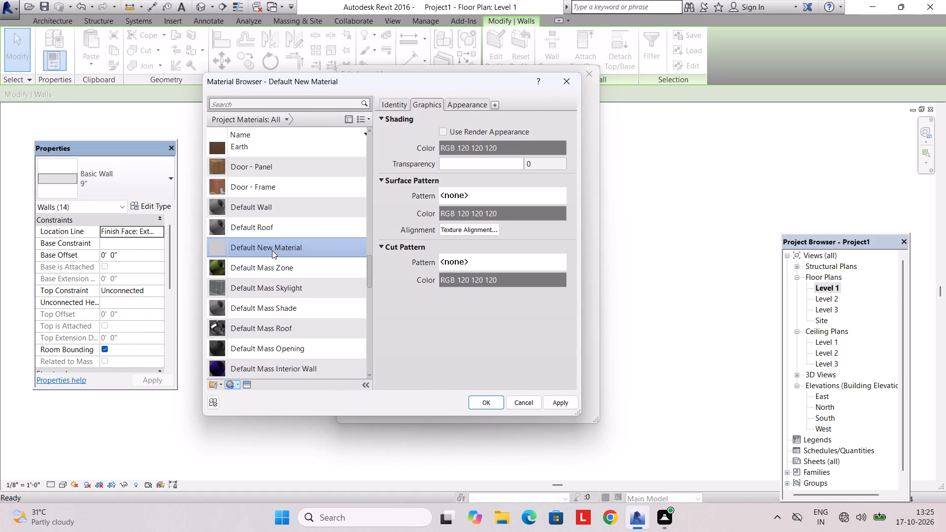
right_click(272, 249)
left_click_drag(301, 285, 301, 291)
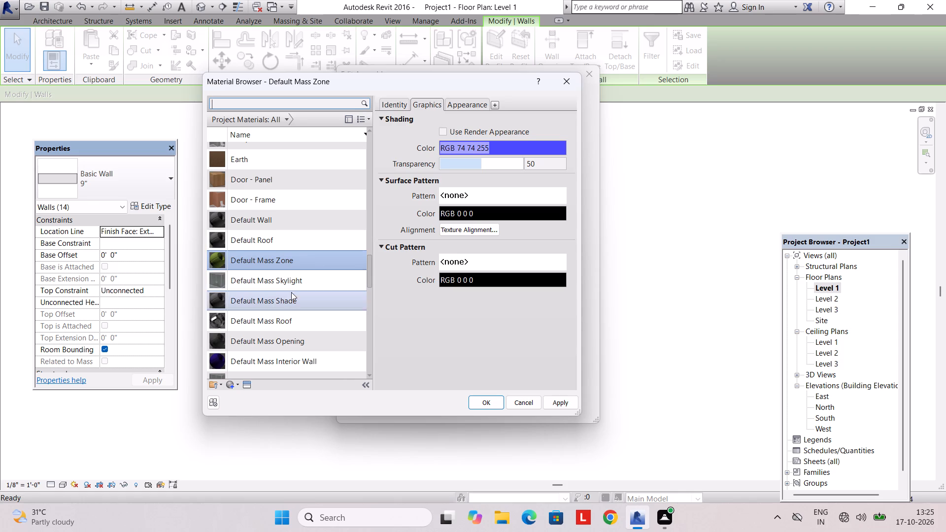
Create a new material for the wall's structure layer and name it EXT WALL.
left_click(235, 387)
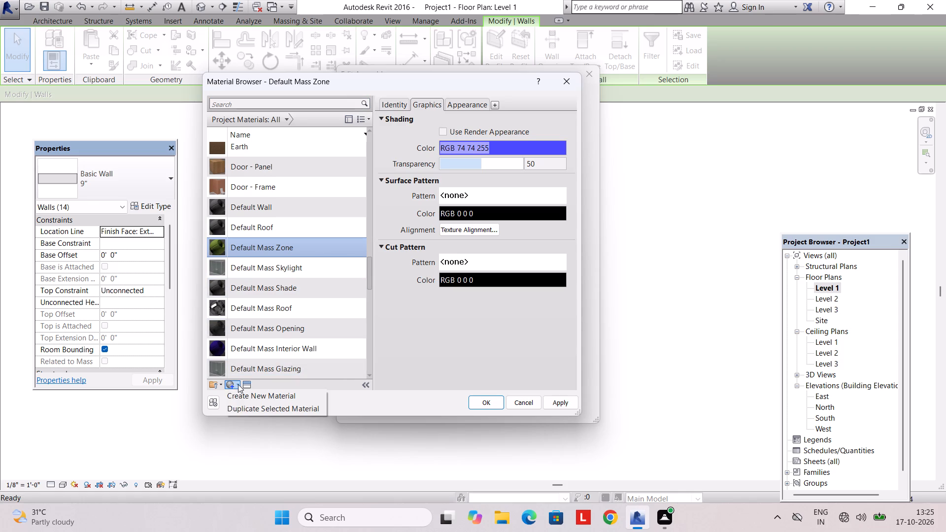
left_click(245, 390)
right_click(288, 245)
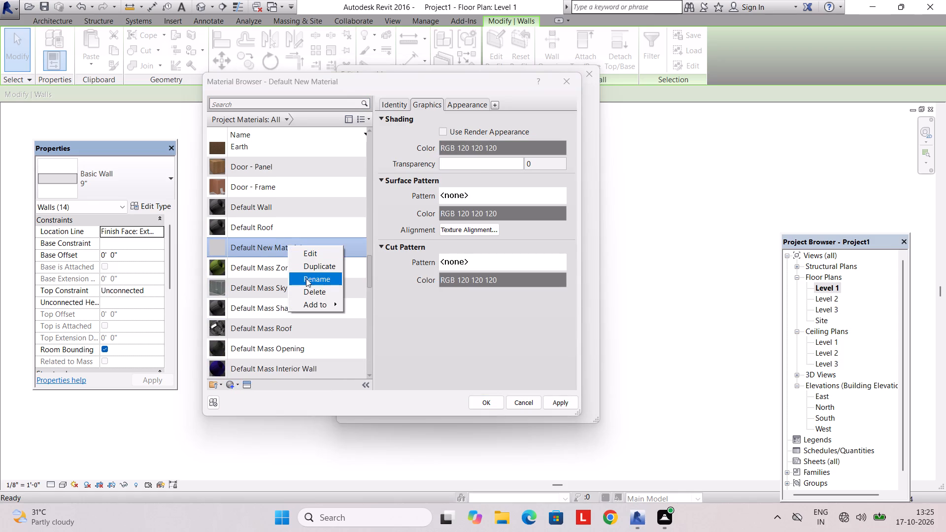
left_click(306, 278)
type("EXT WALL")
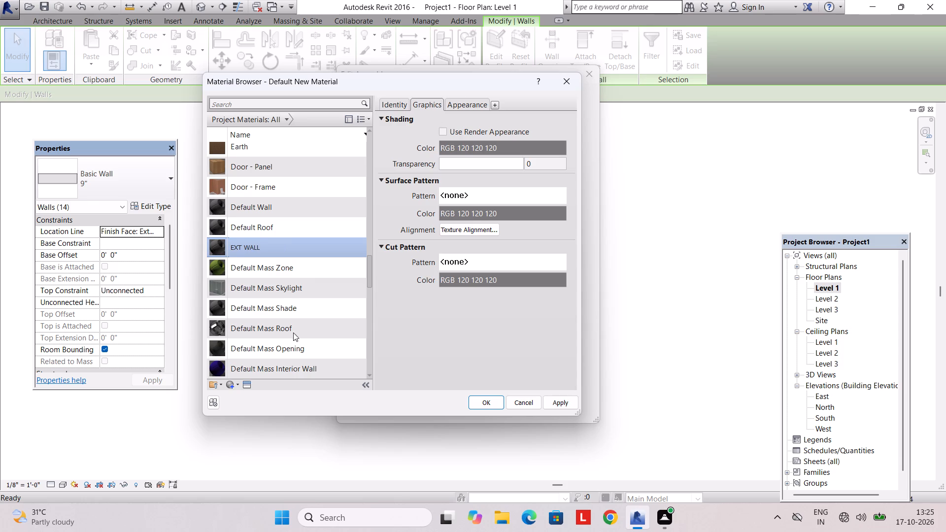
Search the Wall Paint appearance assets for BEIGE and assign the Beige asset to the EXT WALL material.
left_click(248, 386)
left_click(619, 150)
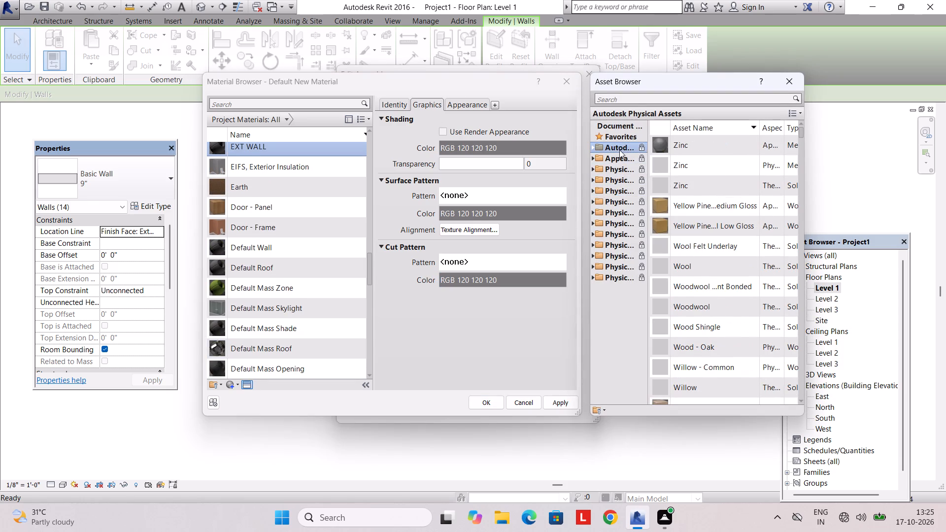
double_click(618, 152)
left_click(618, 150)
double_click(618, 149)
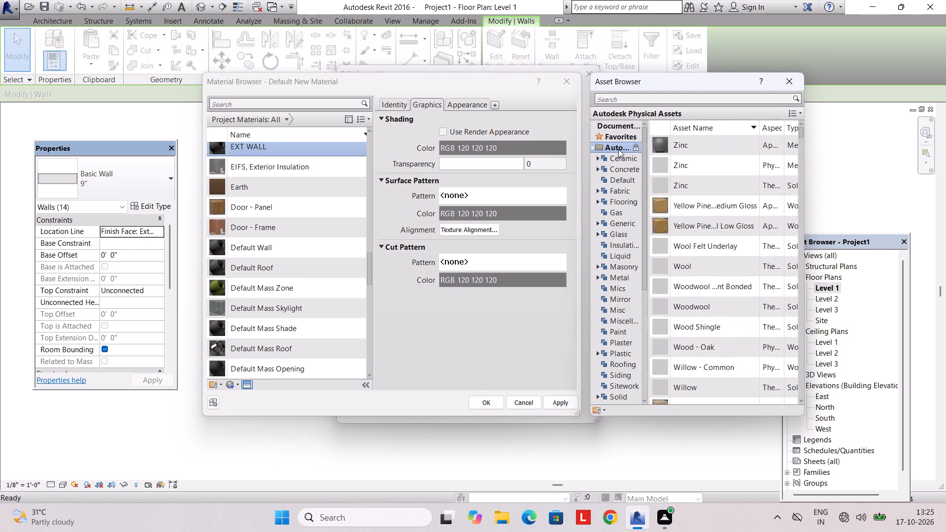
double_click(618, 157)
scroll(635, 333, "down", 4)
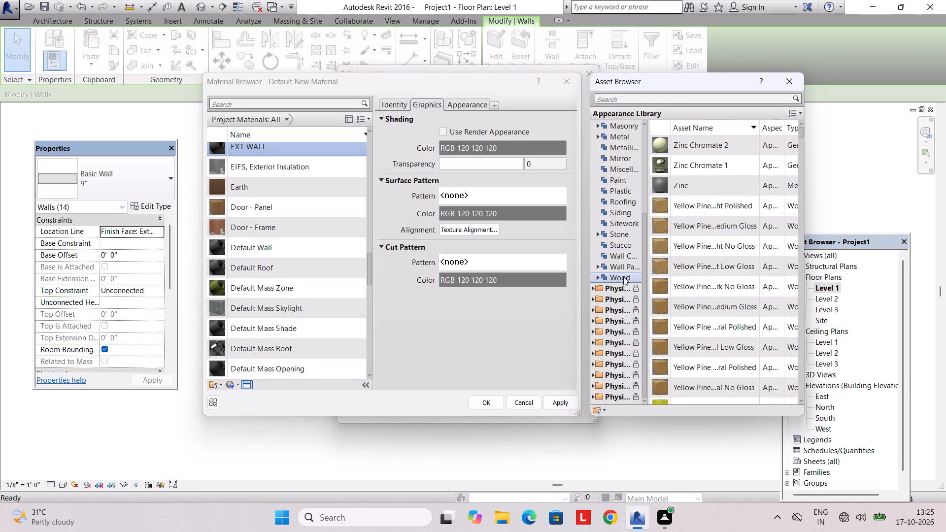
double_click(623, 268)
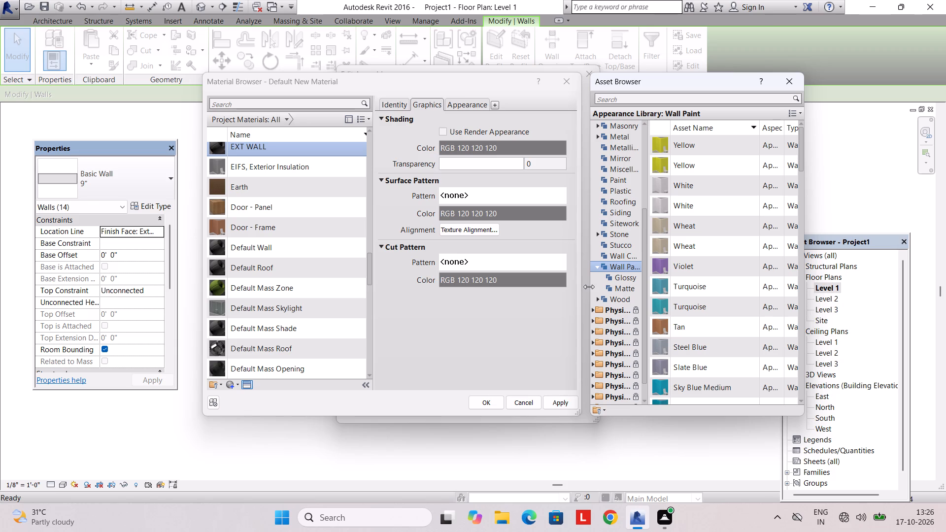
scroll(730, 253, "down", 2)
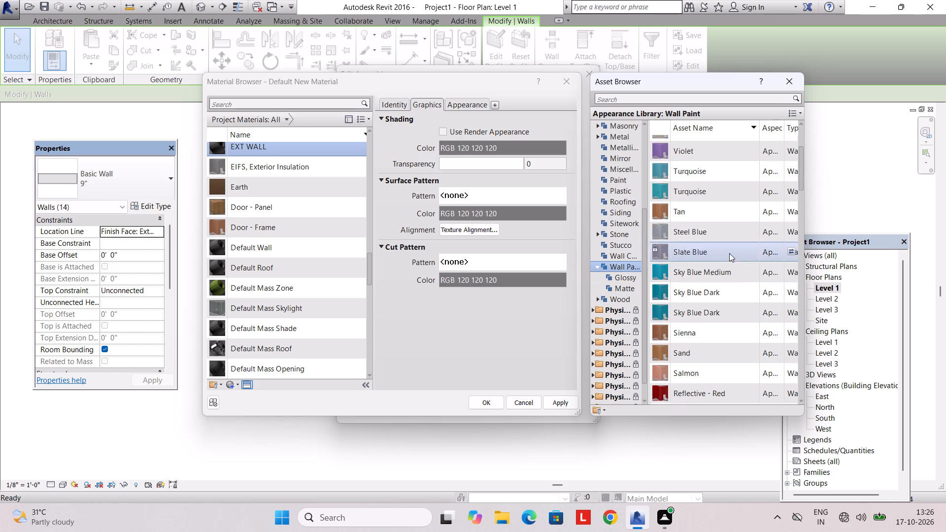
scroll(729, 253, "down", 14)
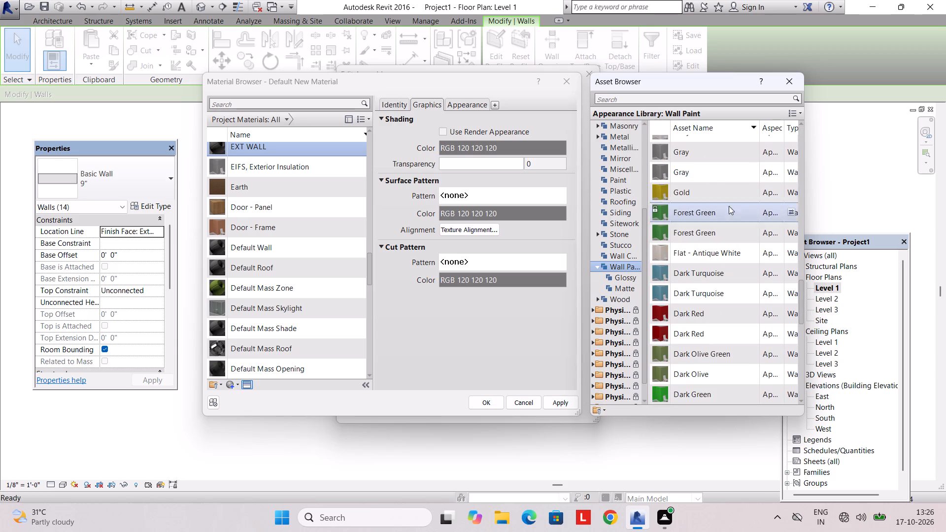
left_click(680, 99)
type("BEIGE")
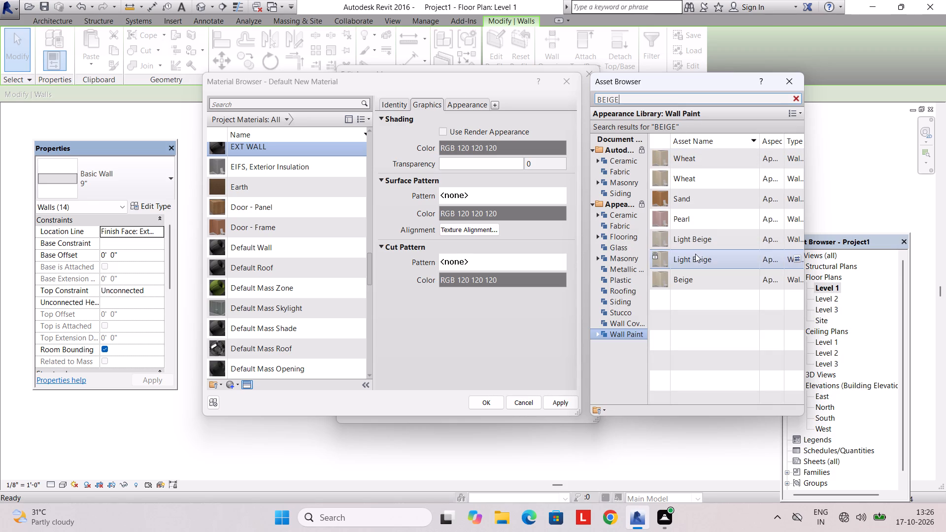
double_click(697, 281)
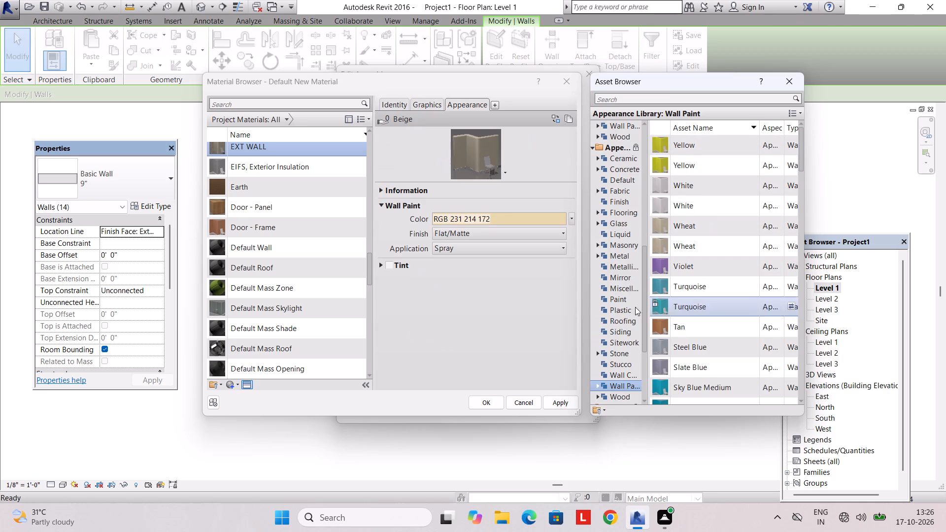
Set EXT WALL's shading to use its render appearance and apply the material to the 9" wall type's structure layer.
left_click(421, 101)
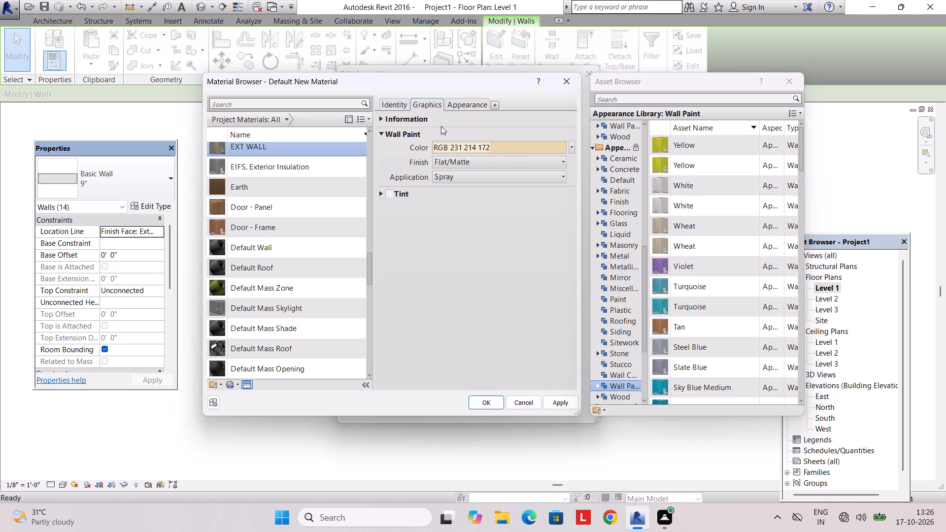
left_click(442, 134)
left_click(487, 399)
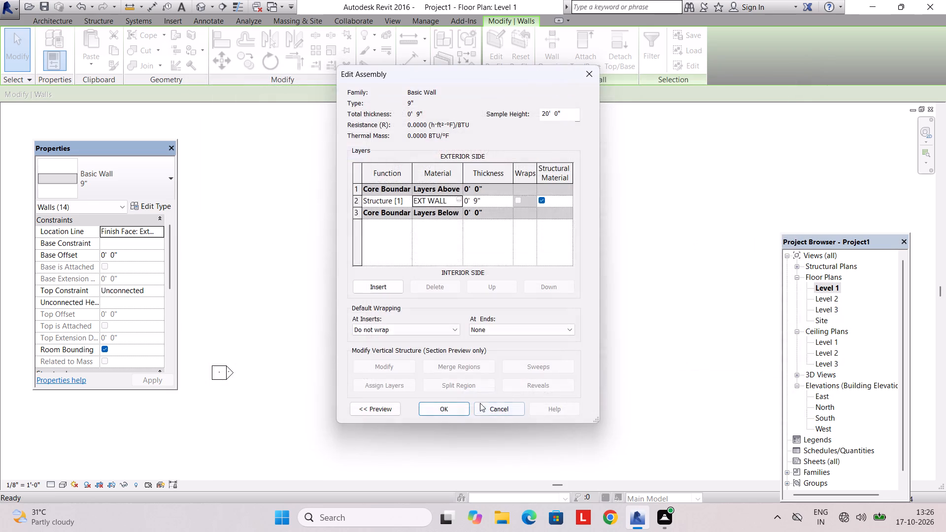
left_click(456, 404)
left_click(452, 406)
key("Escape")
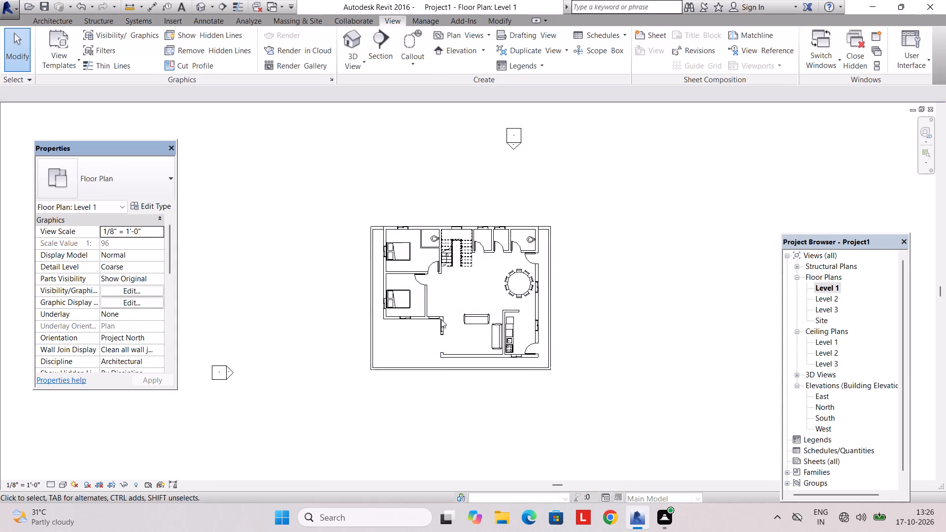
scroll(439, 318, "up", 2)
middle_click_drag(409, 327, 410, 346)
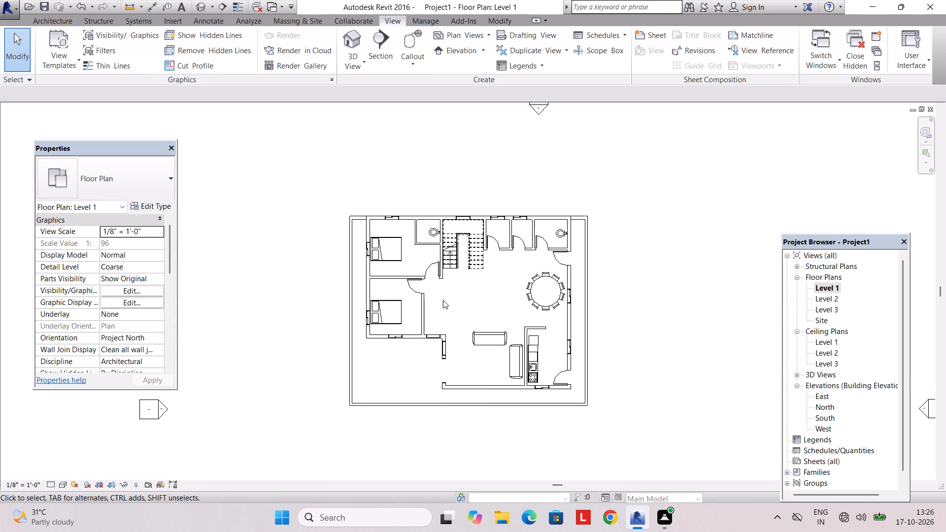
Select all instances of the 6" interior wall and open the material of the type's structure layer.
scroll(384, 283, "up", 2)
left_click(384, 276)
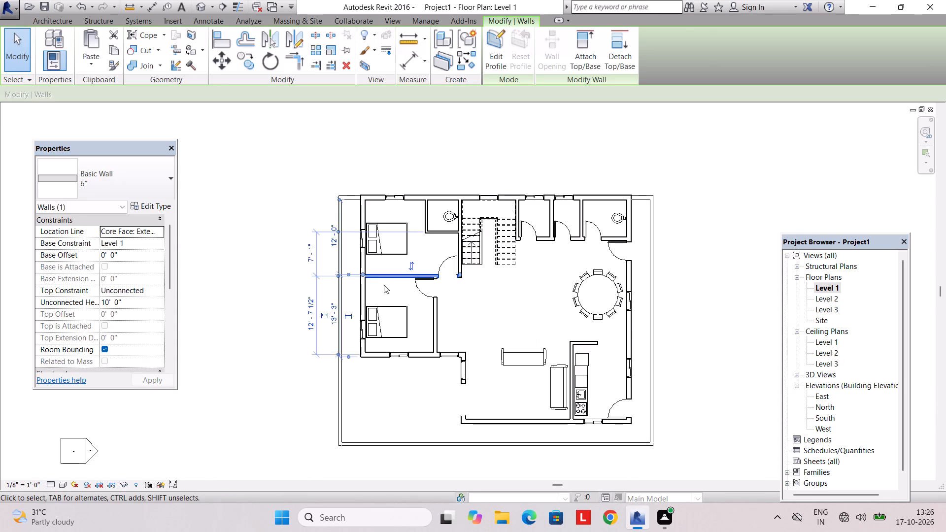
type("SA")
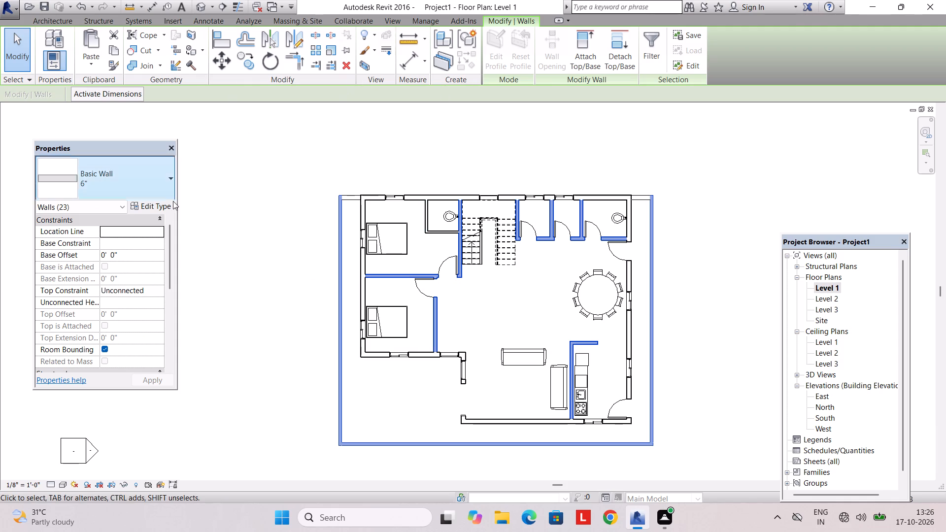
left_click(158, 208)
left_click(549, 192)
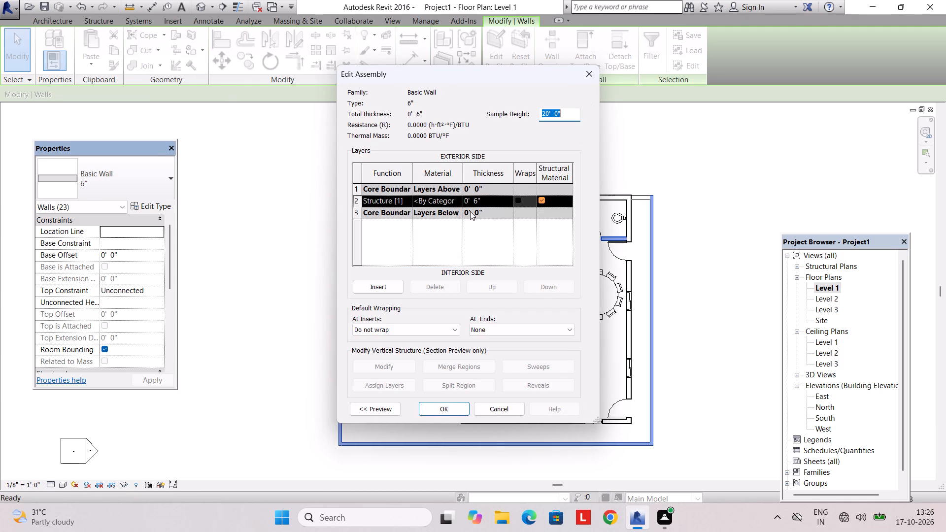
left_click(460, 200)
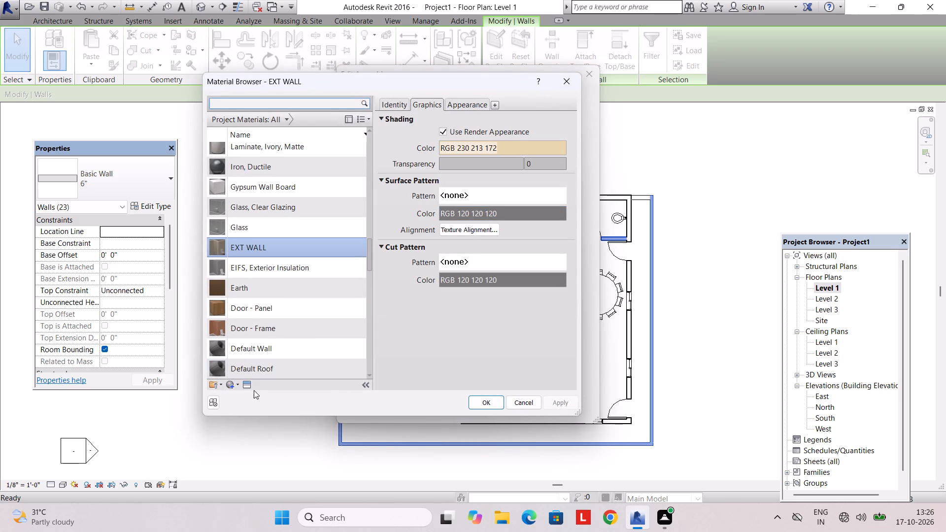
Create a new material for the 6" wall's structure layer and name it INT WALL.
left_click(232, 386)
left_click(266, 397)
right_click(307, 249)
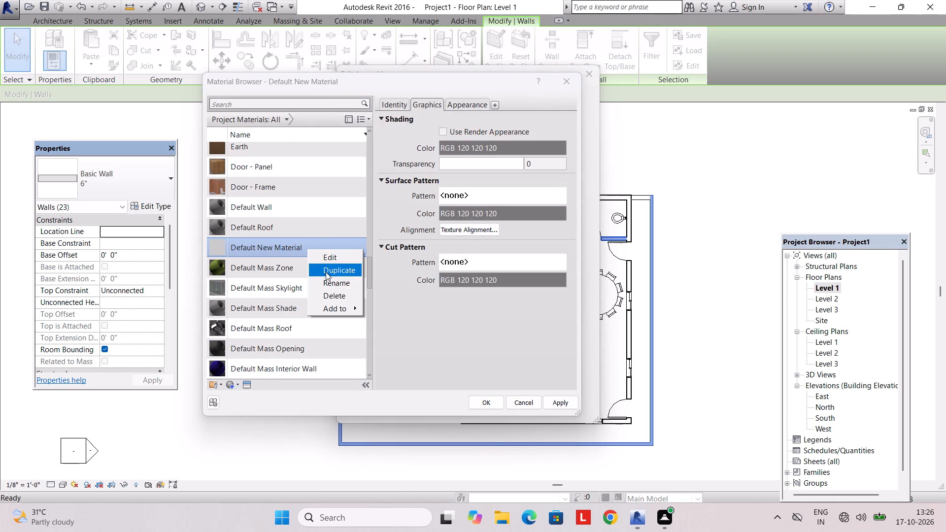
left_click(330, 278)
type("INT WALL")
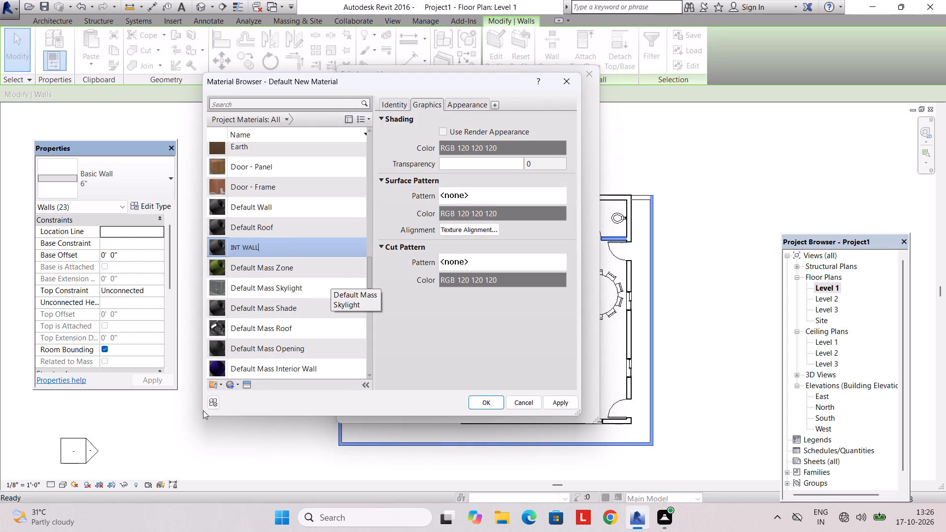
Browse the Wall Paint appearance assets for an interior wall finish and search them for YELLOW.
left_click(243, 386)
double_click(620, 156)
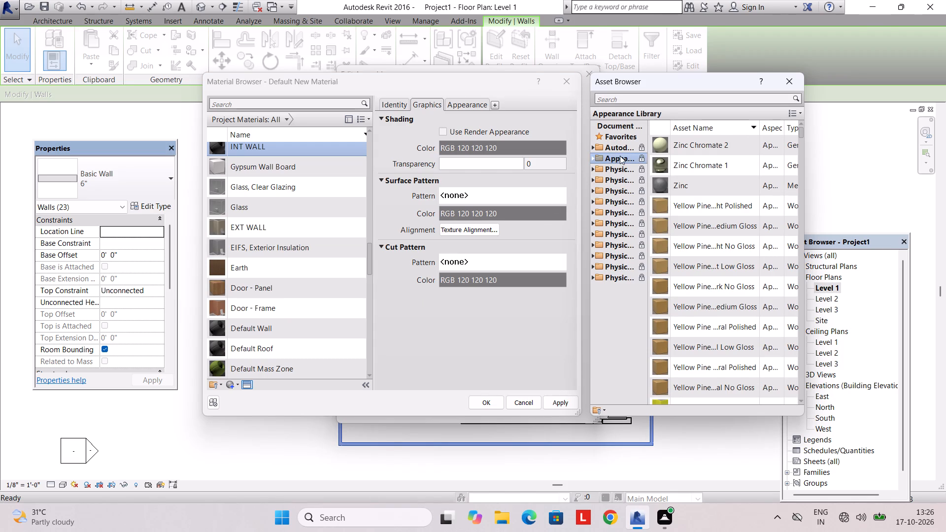
scroll(616, 309, "down", 3)
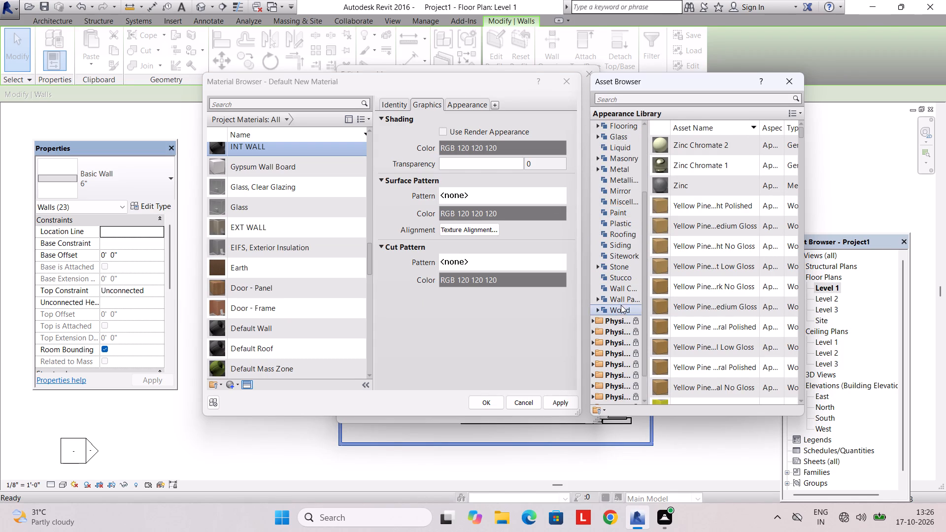
double_click(622, 298)
scroll(707, 240, "down", 3)
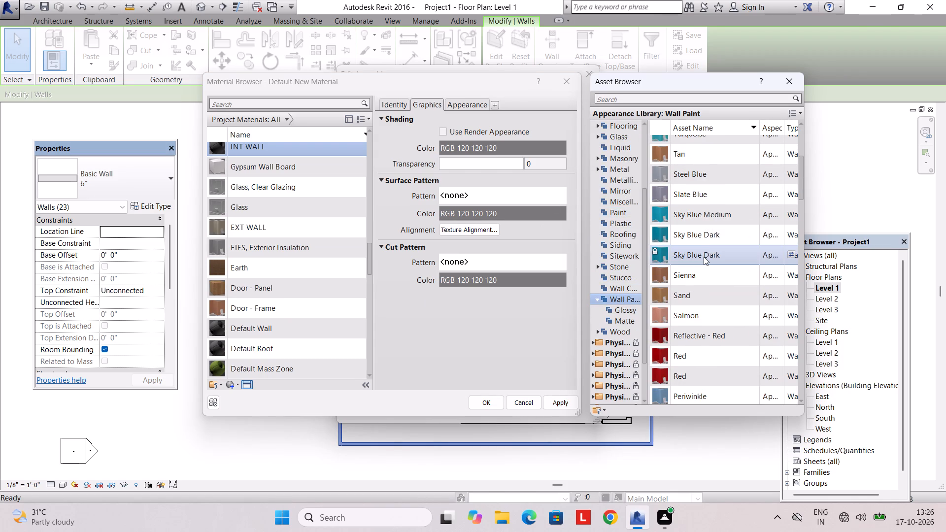
scroll(703, 257, "down", 5)
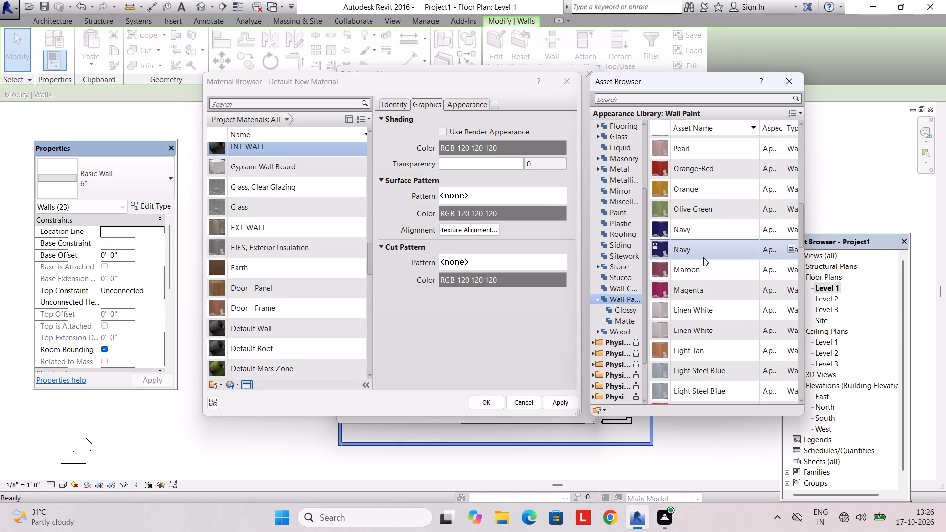
scroll(703, 257, "down", 5)
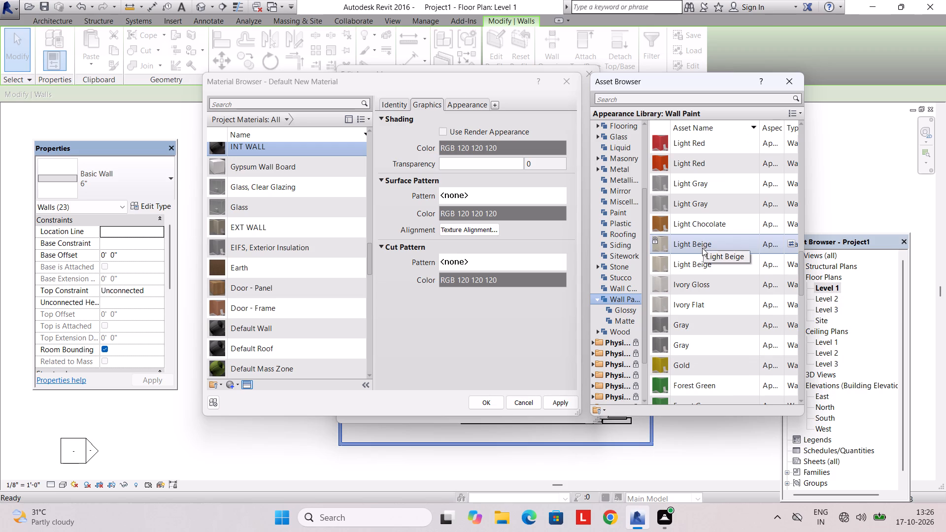
left_click(693, 100)
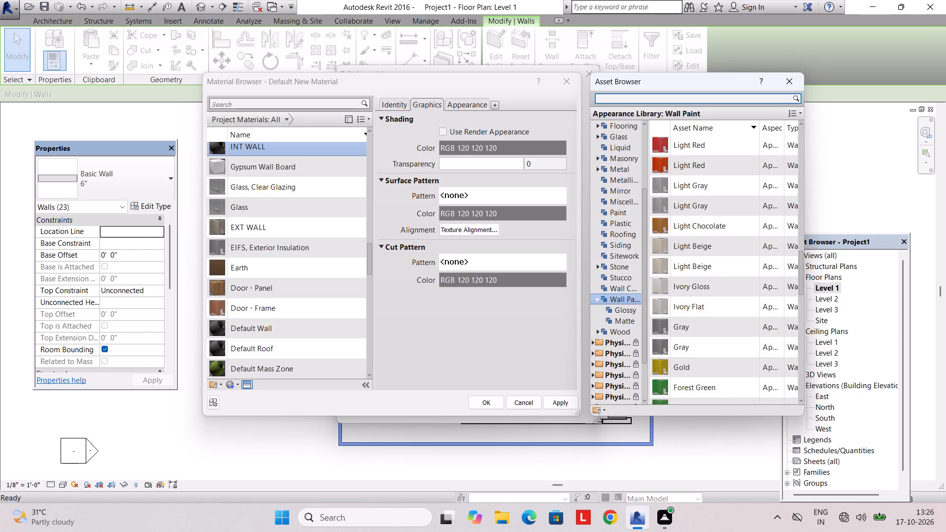
type("YELLOW")
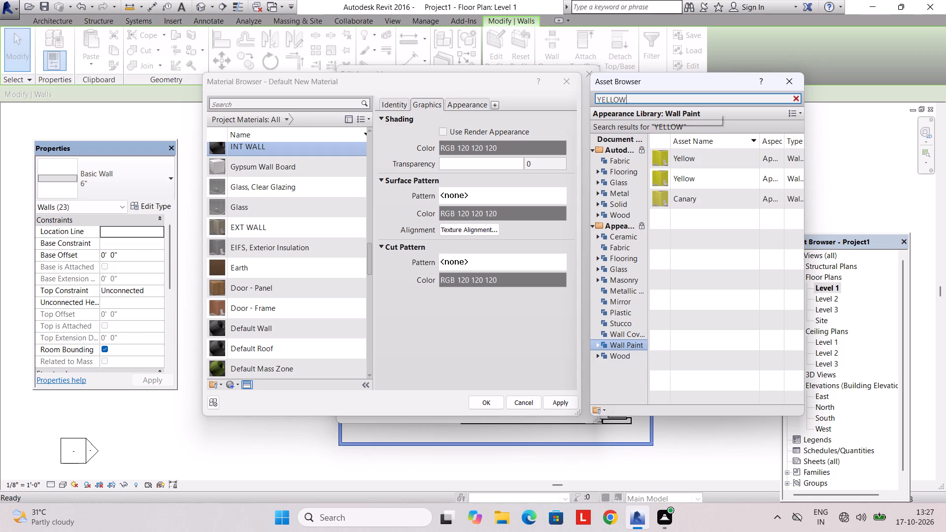
Search the whole Appearance Library for LIGHT YELLOW and assign the Troweled - Light Yellow asset to the INT WALL material.
left_click_drag(646, 99, 554, 100)
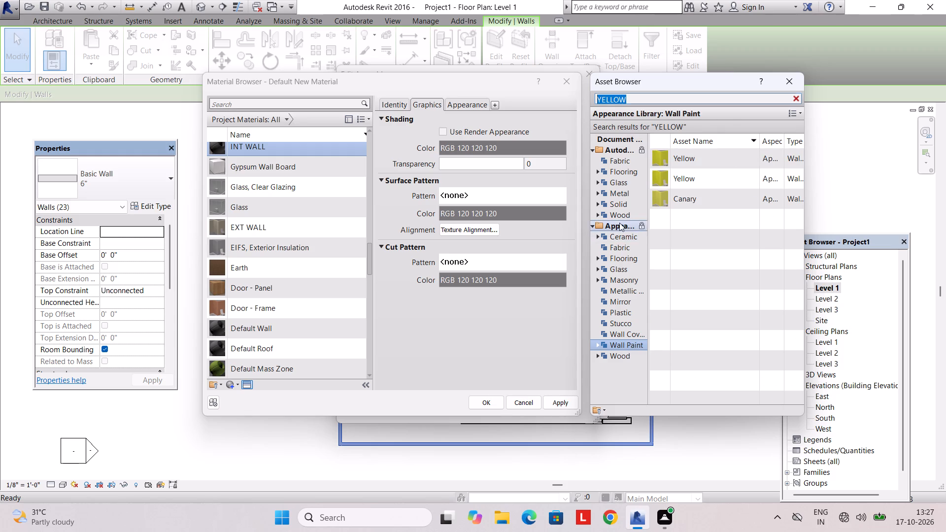
double_click(619, 223)
left_click_drag(630, 96, 560, 100)
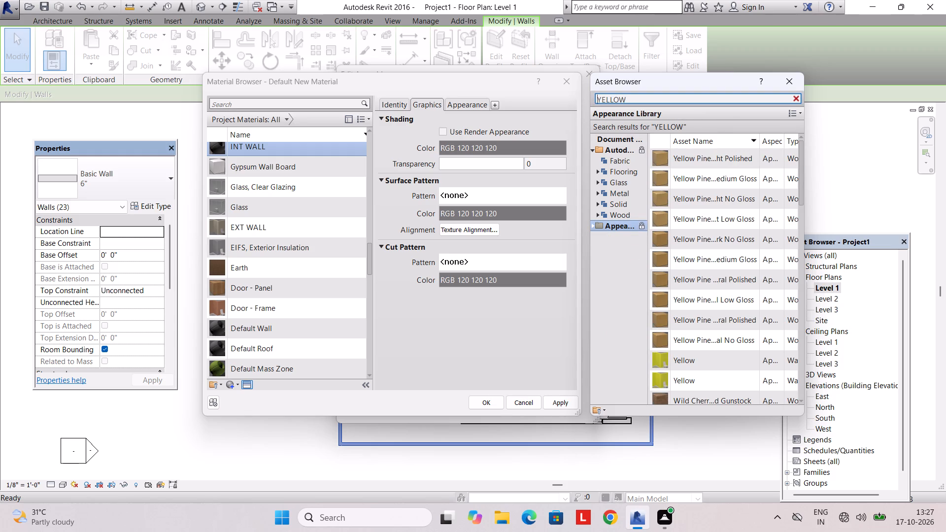
left_click_drag(637, 99, 577, 103)
type("LIGHT YELLOW")
key("Return")
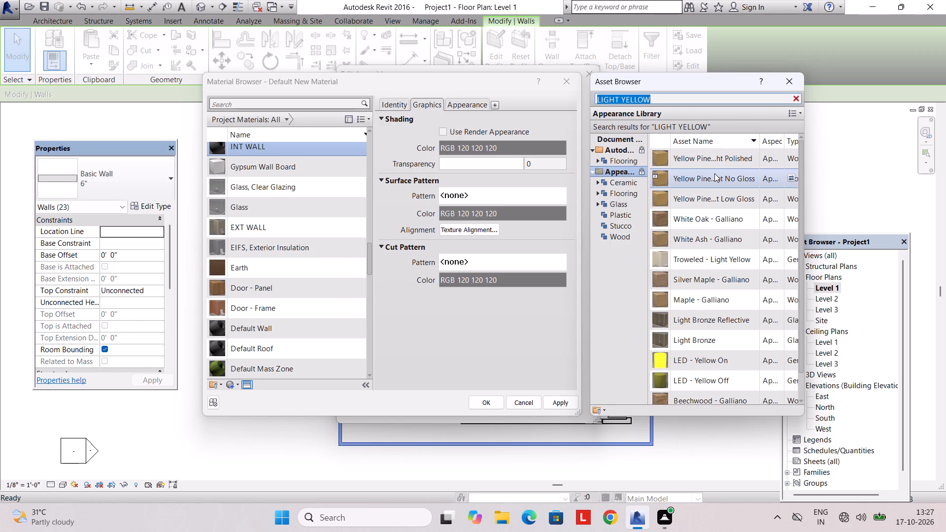
double_click(704, 250)
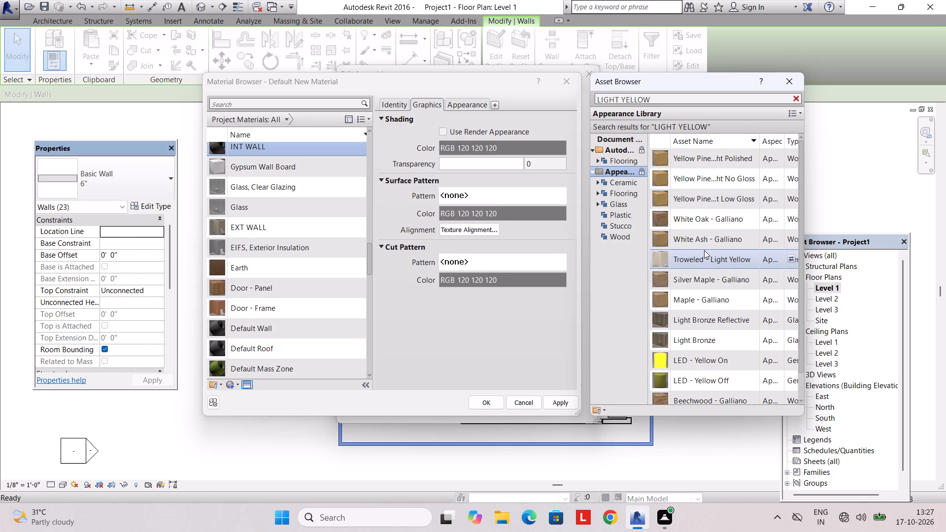
Set INT WALL's shading to use its render appearance and apply the material to the 6" wall type's structure layer.
left_click(421, 107)
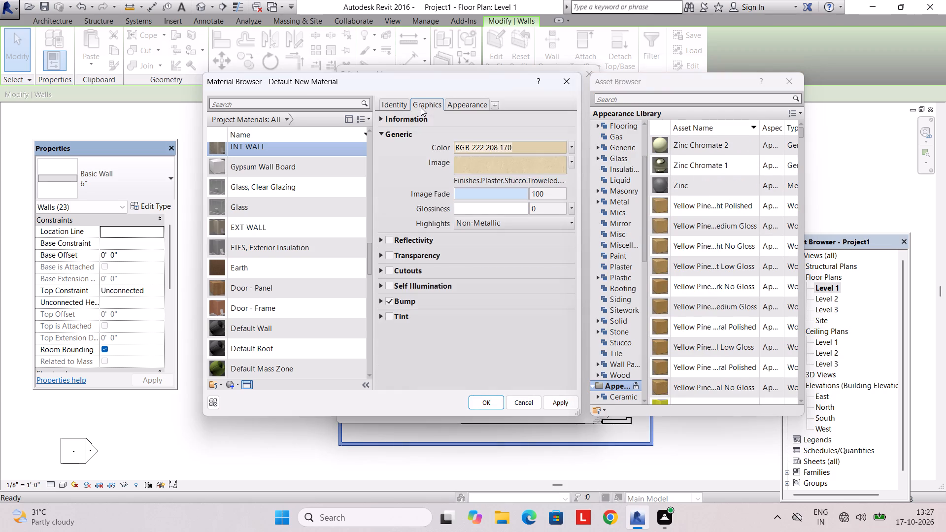
left_click(443, 128)
left_click(465, 100)
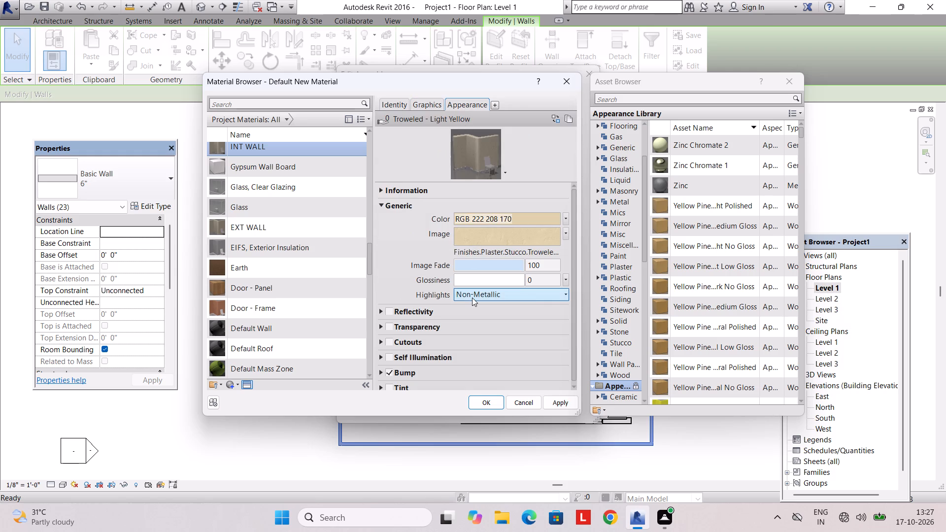
left_click(472, 298)
left_click(472, 298)
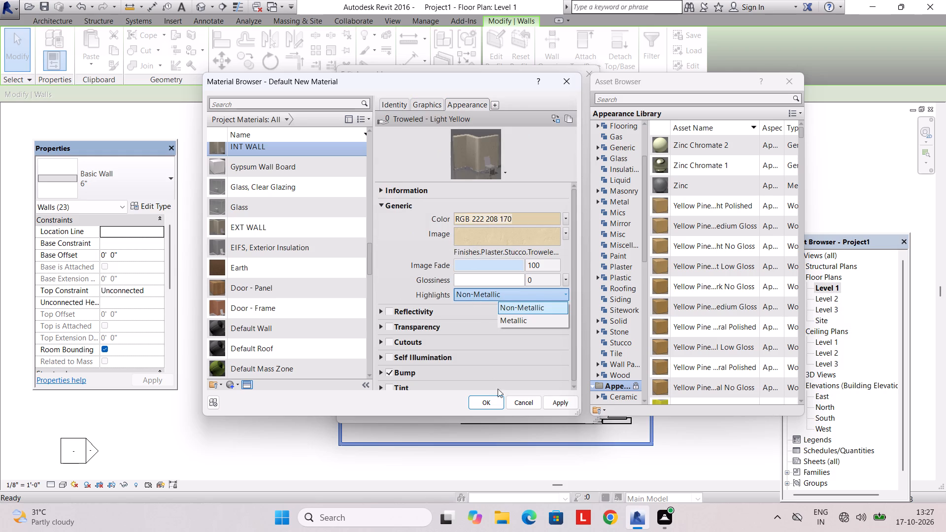
left_click(487, 402)
left_click(480, 403)
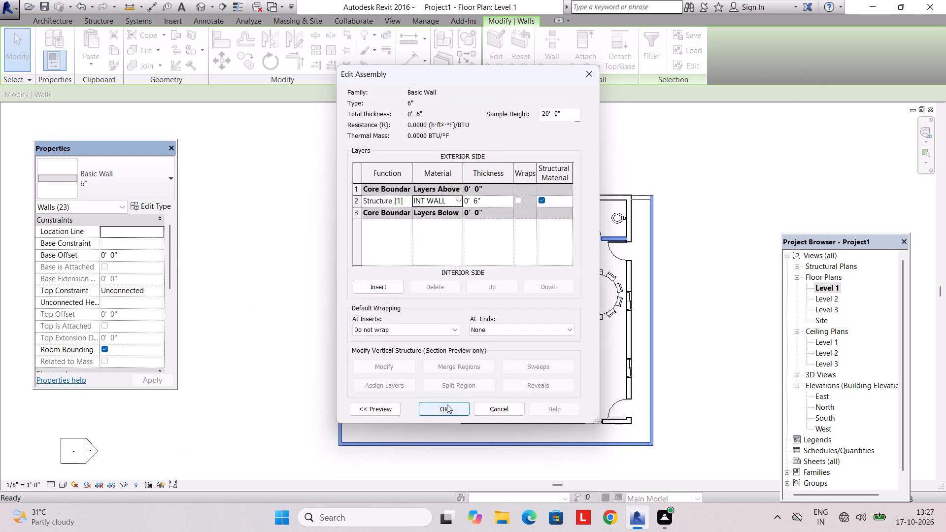
left_click(447, 404)
left_click(442, 408)
key("Escape")
Open the default 3D view and examine the wall finishes around the front and side of the house.
scroll(426, 316, "up", 2)
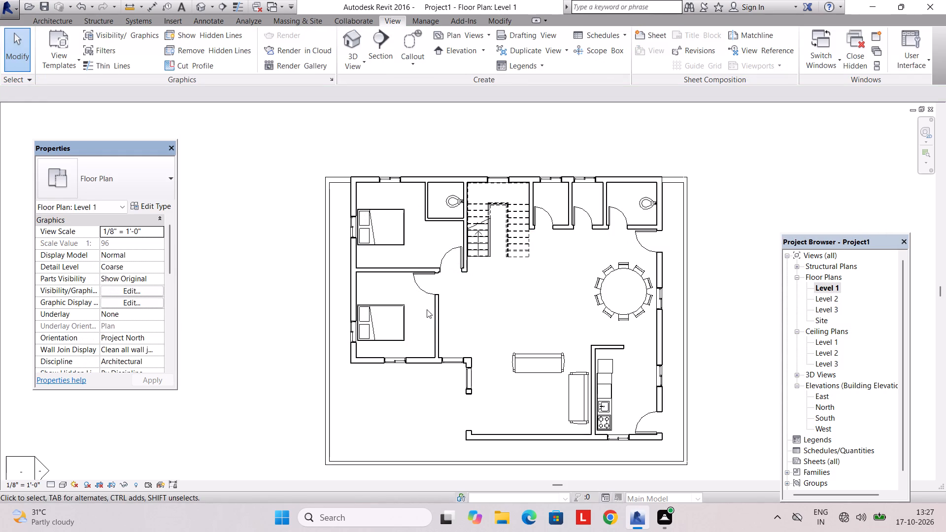
scroll(428, 307, "down", 2)
middle_click_drag(428, 307, 427, 290)
left_click(351, 63)
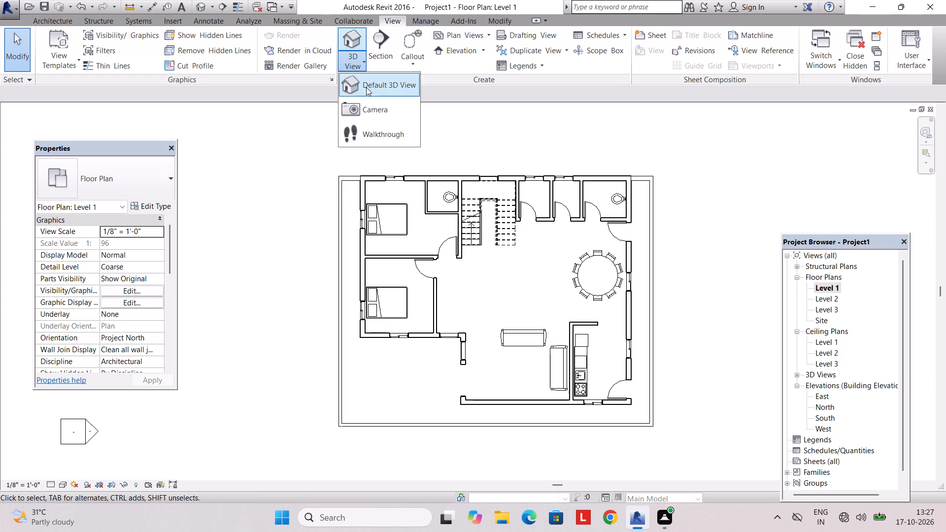
left_click(367, 86)
scroll(421, 217, "down", 2)
middle_click_drag(426, 243, 400, 289)
scroll(400, 291, "up", 5)
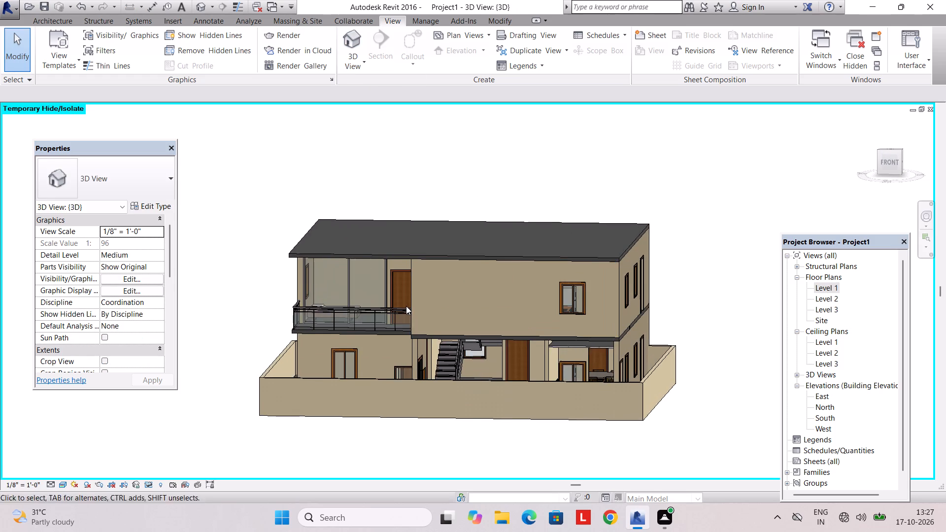
middle_click_drag(407, 309, 412, 300)
middle_click_drag(413, 299, 460, 289, "shift")
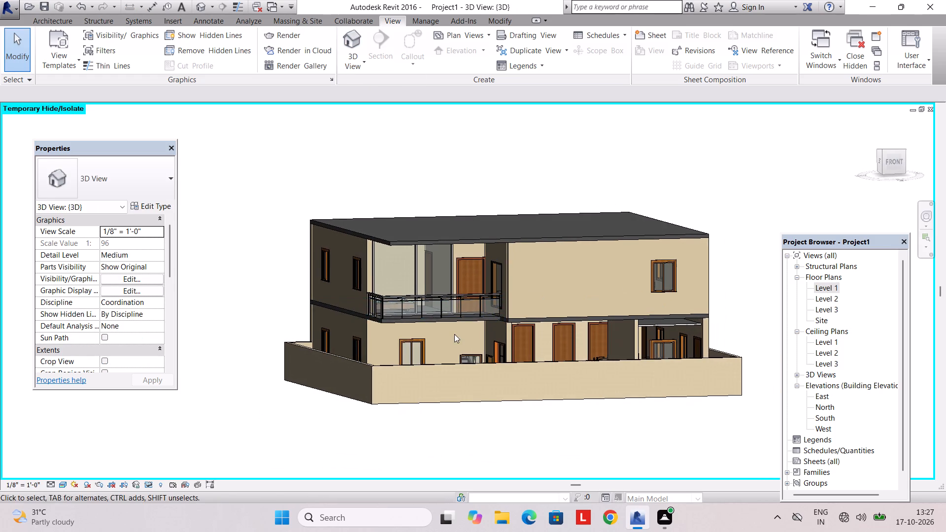
middle_click_drag(454, 334, 421, 331, "shift")
middle_click_drag(421, 330, 451, 339, "shift")
Select all instances of the 6" floor in the 3D view and open the material of the type's structure layer.
left_click(457, 325)
type("SA")
middle_click_drag(524, 313, 504, 427, "shift")
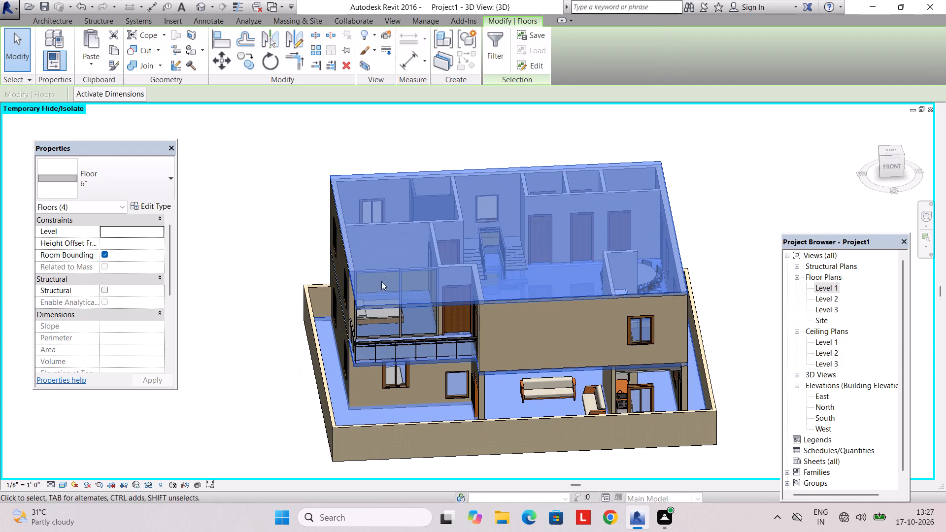
left_click(163, 209)
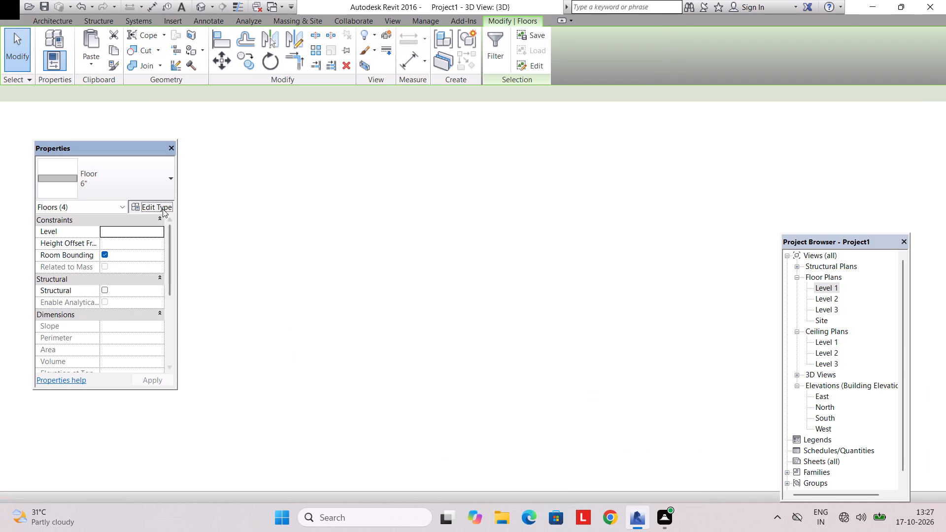
left_click(529, 193)
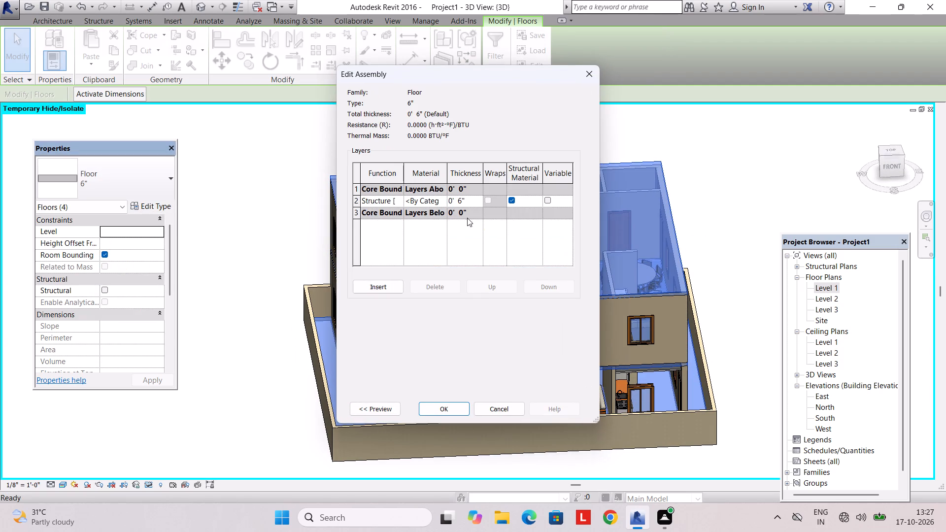
left_click(443, 196)
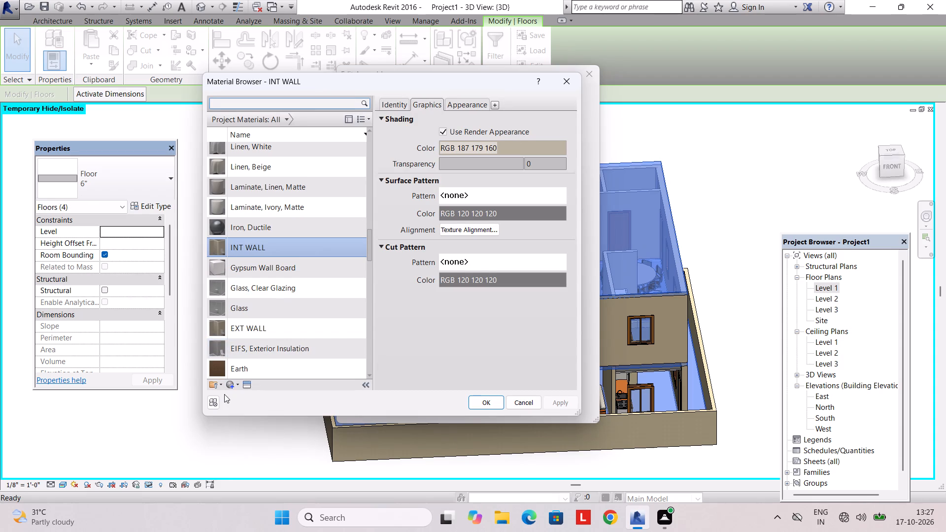
Create a new material for the floor's structure layer and name it flooring.
left_click(228, 386)
left_click(243, 395)
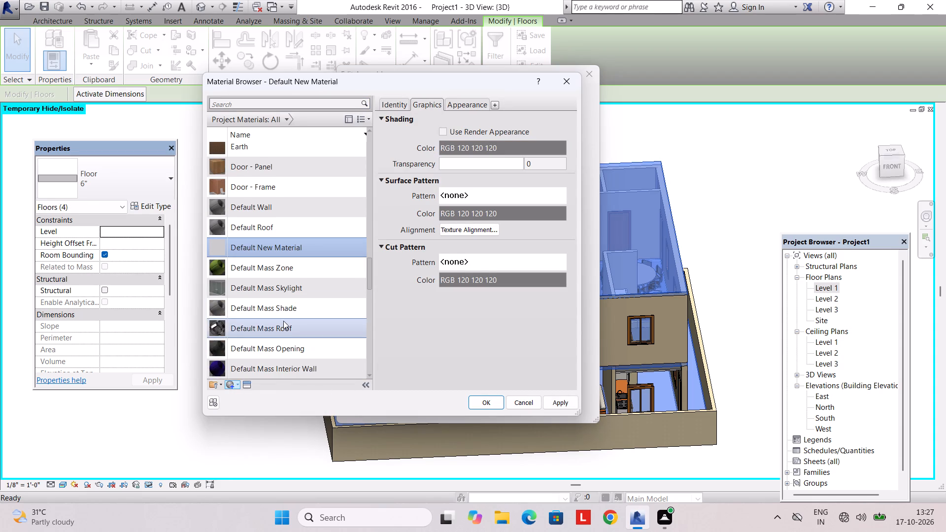
right_click(296, 241)
left_click(303, 276)
type("flooring")
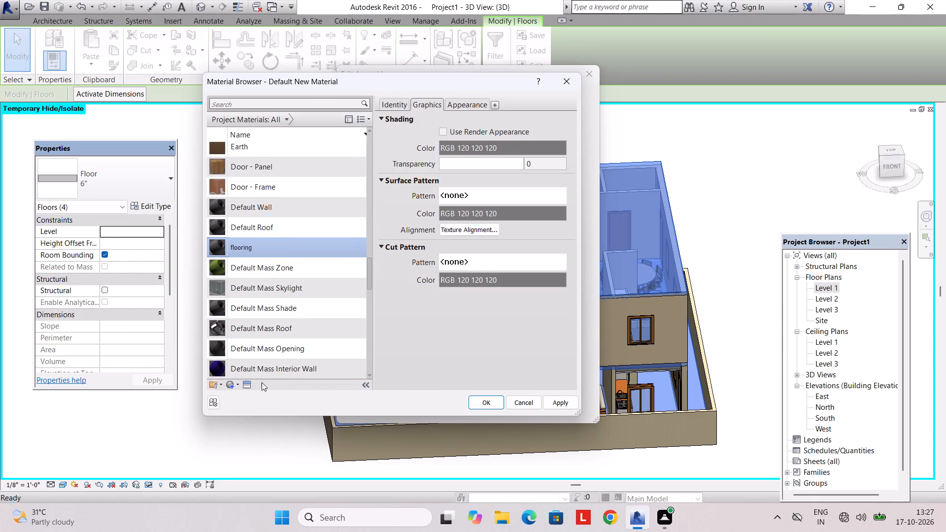
Assign the Terrazzo - White asset from the Appearance Library's stone flooring category to the flooring material.
left_click(252, 382)
left_click(618, 152)
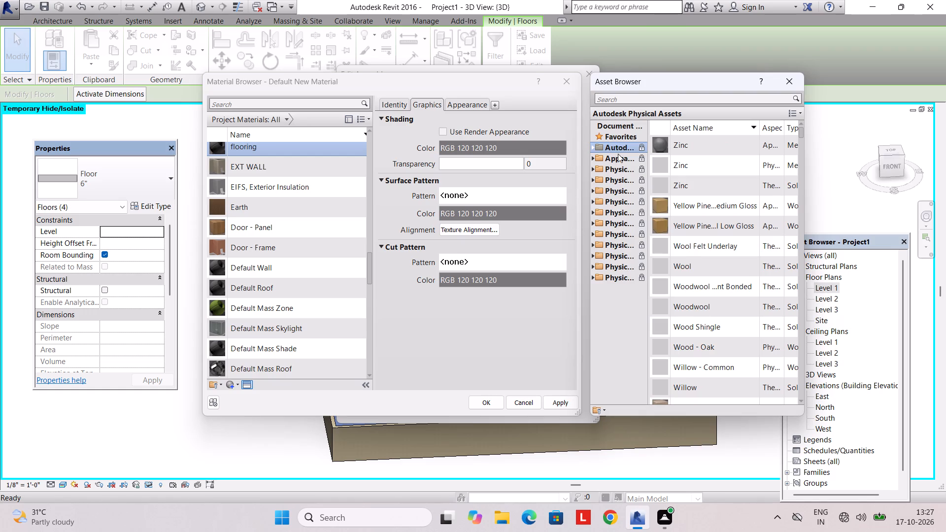
double_click(618, 154)
double_click(613, 221)
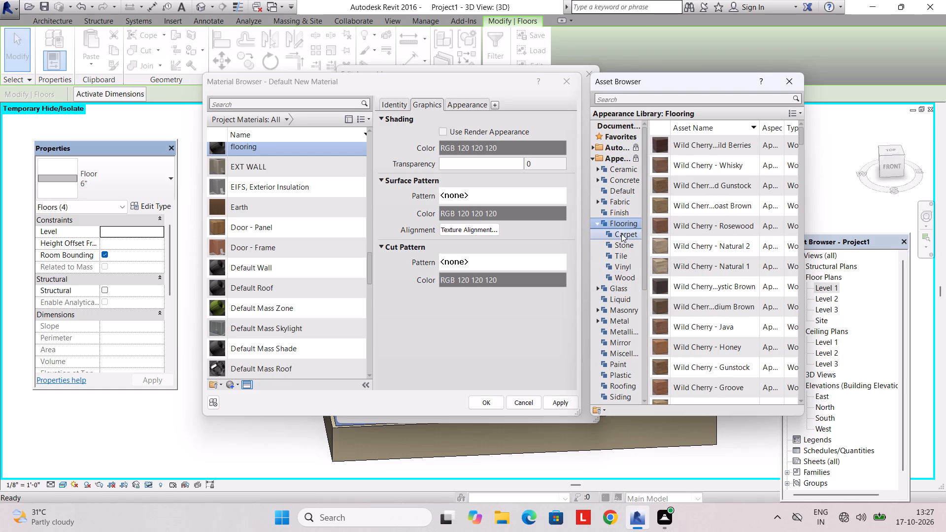
double_click(621, 232)
double_click(621, 239)
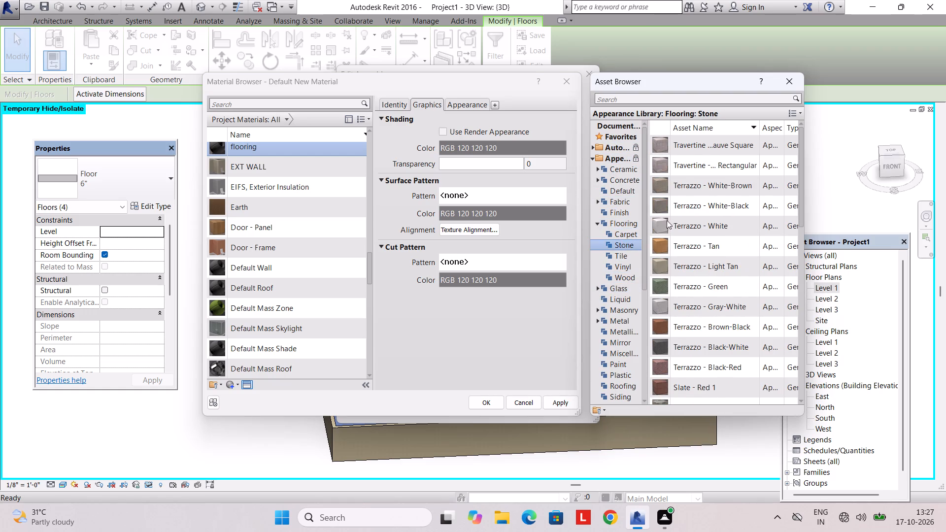
double_click(681, 219)
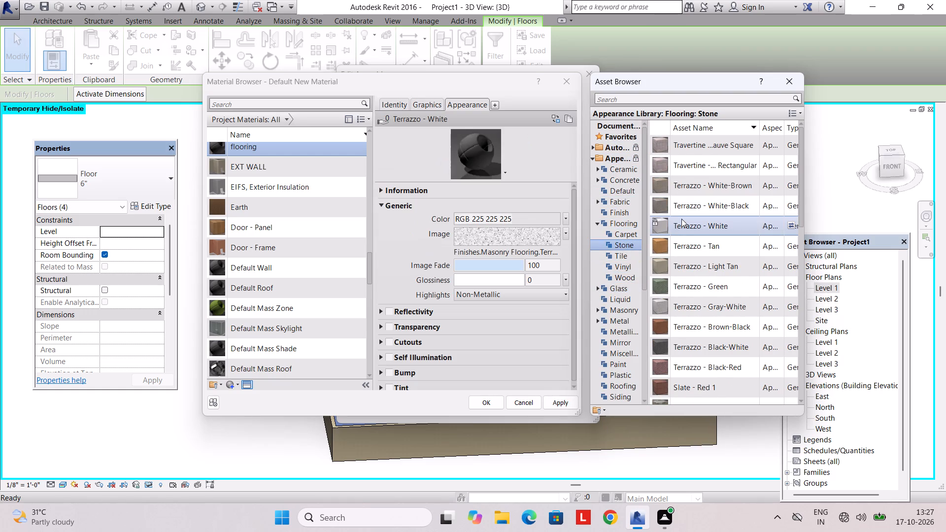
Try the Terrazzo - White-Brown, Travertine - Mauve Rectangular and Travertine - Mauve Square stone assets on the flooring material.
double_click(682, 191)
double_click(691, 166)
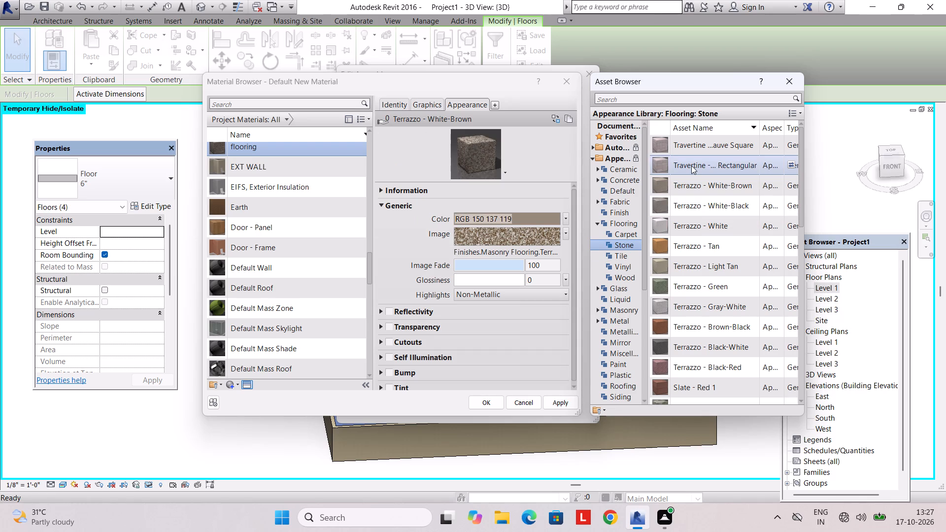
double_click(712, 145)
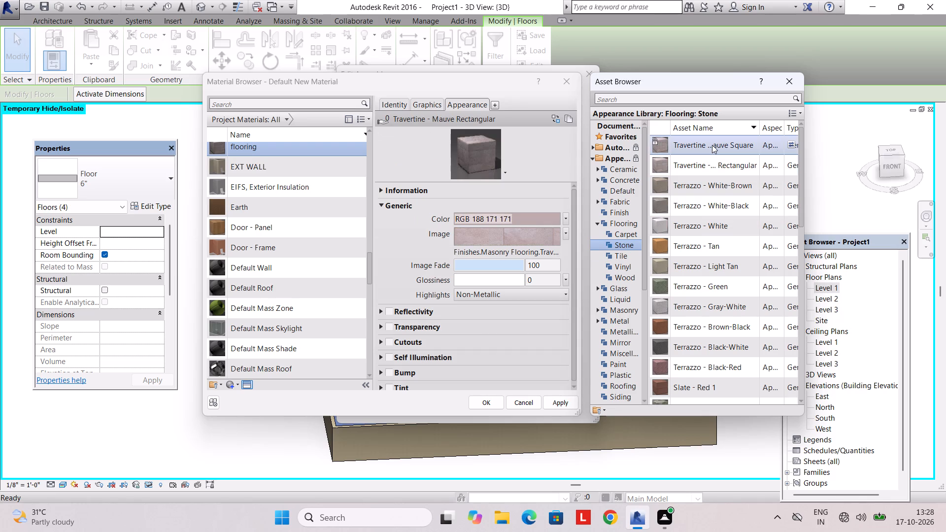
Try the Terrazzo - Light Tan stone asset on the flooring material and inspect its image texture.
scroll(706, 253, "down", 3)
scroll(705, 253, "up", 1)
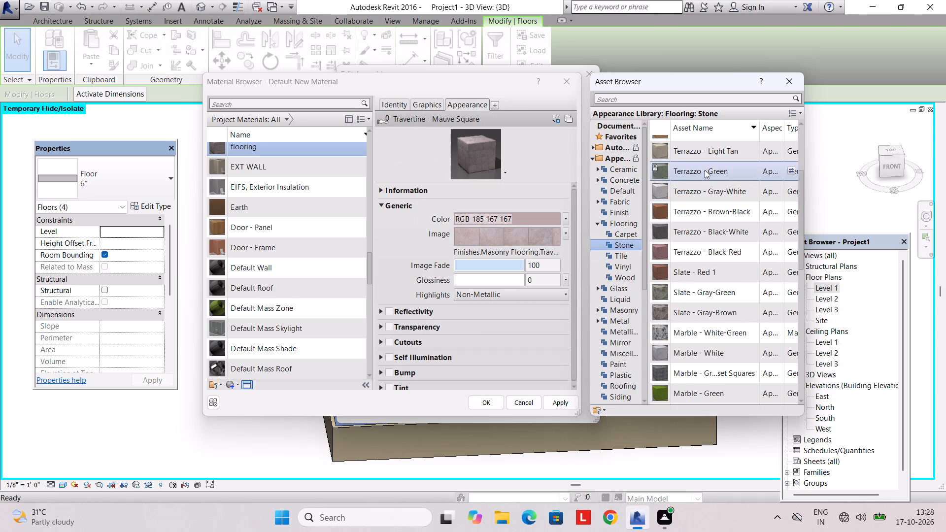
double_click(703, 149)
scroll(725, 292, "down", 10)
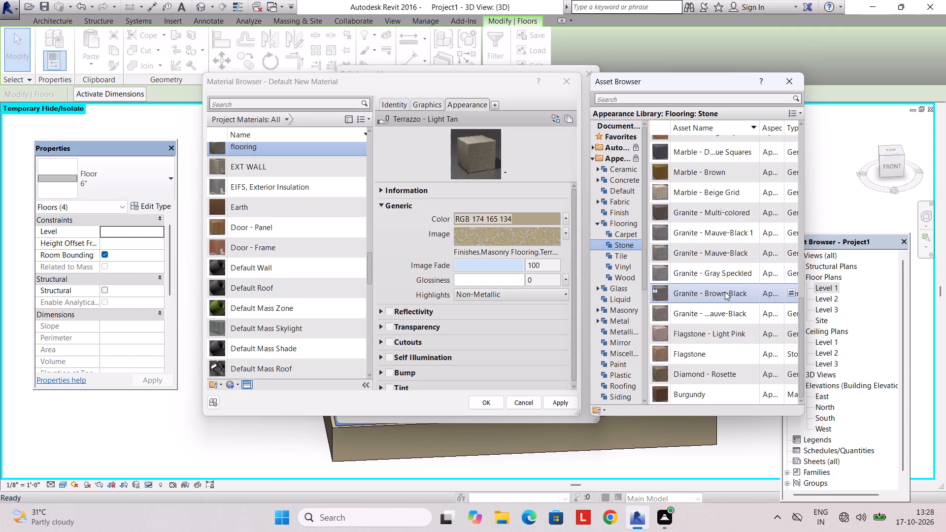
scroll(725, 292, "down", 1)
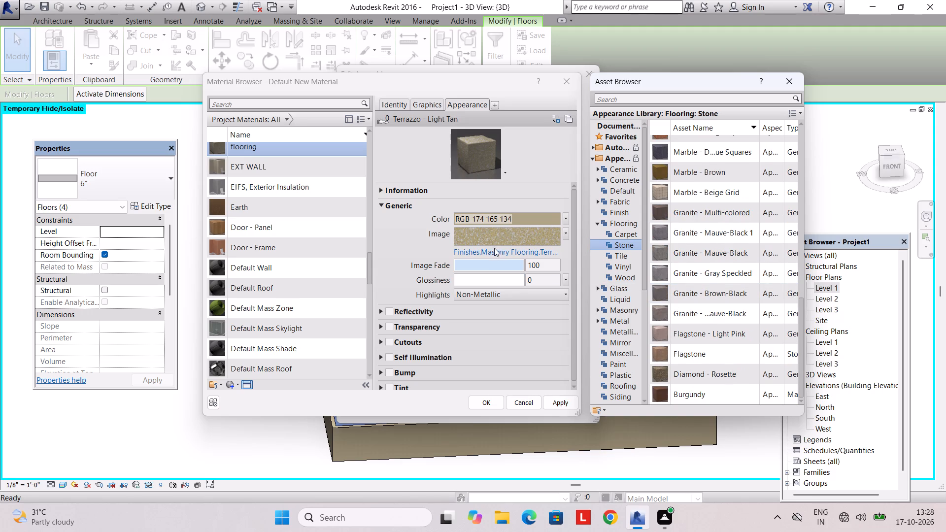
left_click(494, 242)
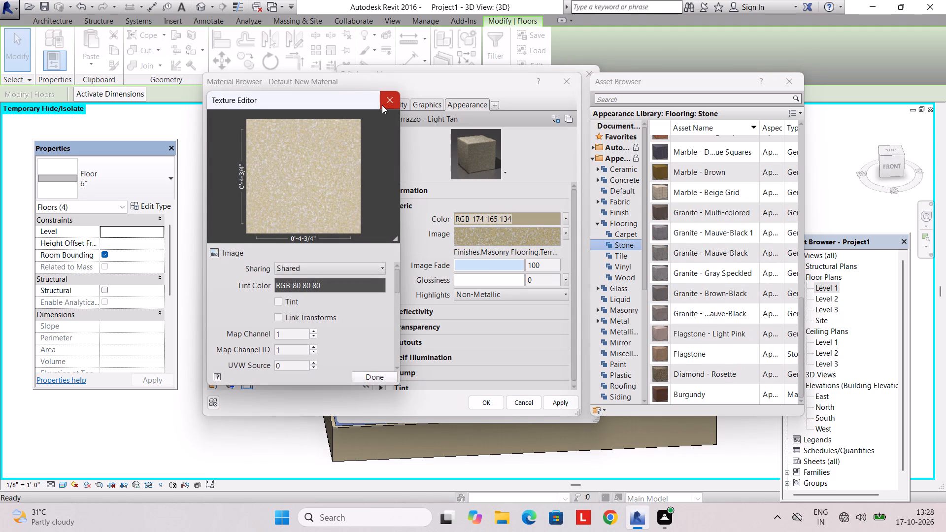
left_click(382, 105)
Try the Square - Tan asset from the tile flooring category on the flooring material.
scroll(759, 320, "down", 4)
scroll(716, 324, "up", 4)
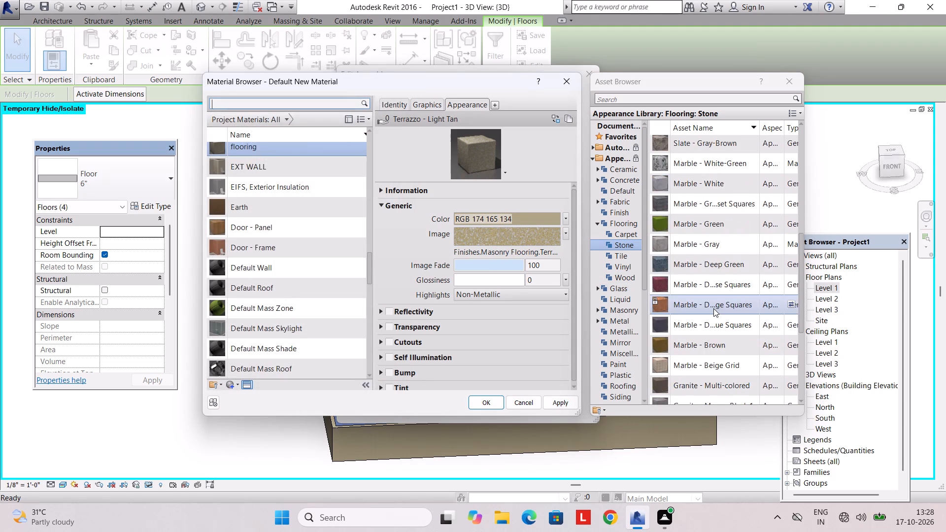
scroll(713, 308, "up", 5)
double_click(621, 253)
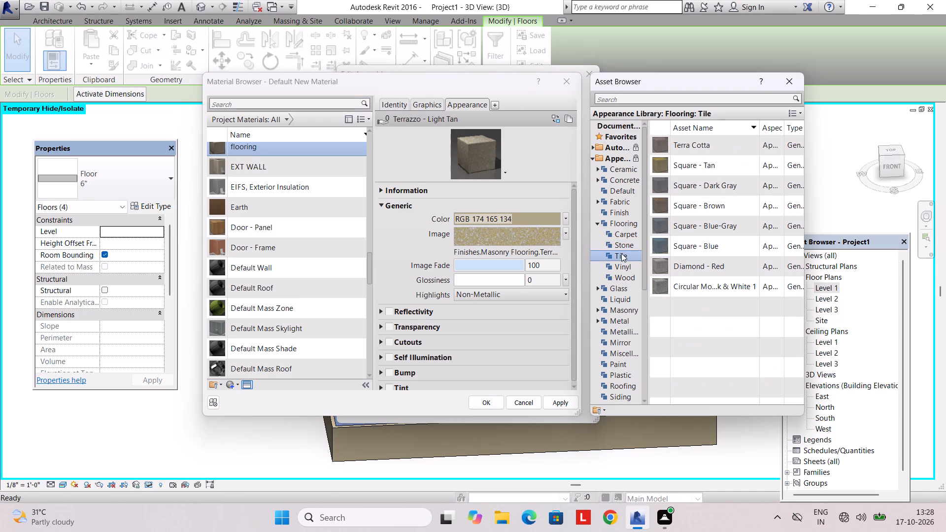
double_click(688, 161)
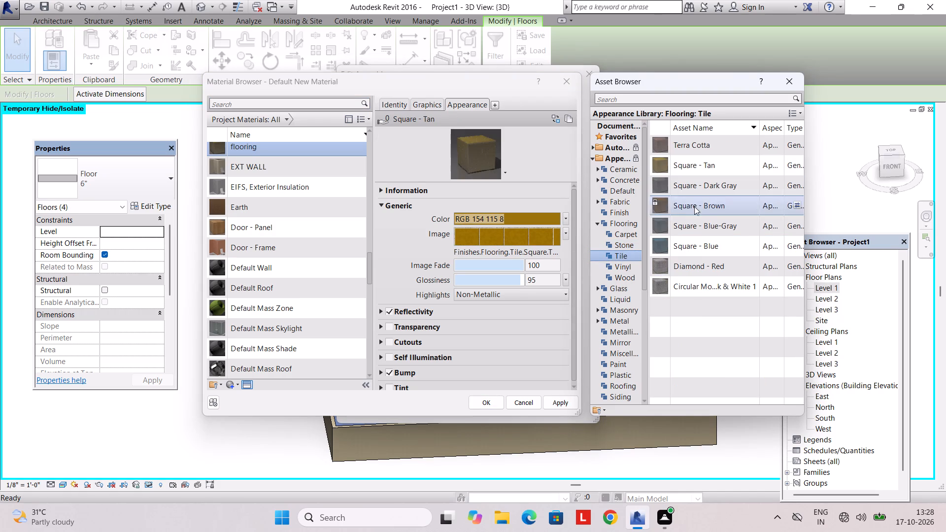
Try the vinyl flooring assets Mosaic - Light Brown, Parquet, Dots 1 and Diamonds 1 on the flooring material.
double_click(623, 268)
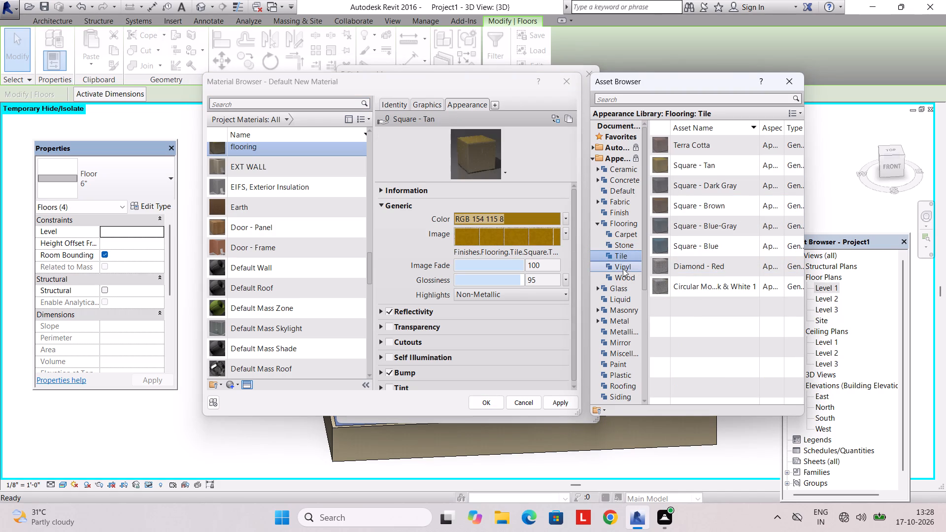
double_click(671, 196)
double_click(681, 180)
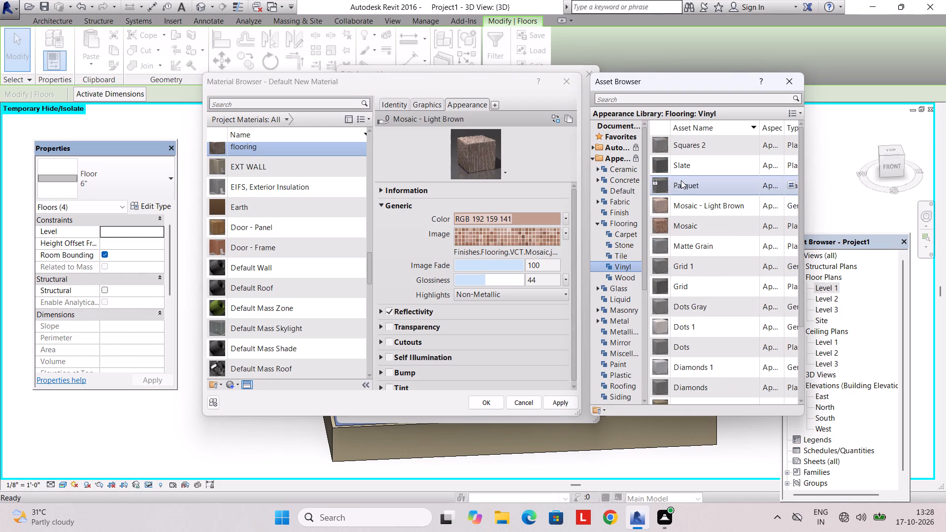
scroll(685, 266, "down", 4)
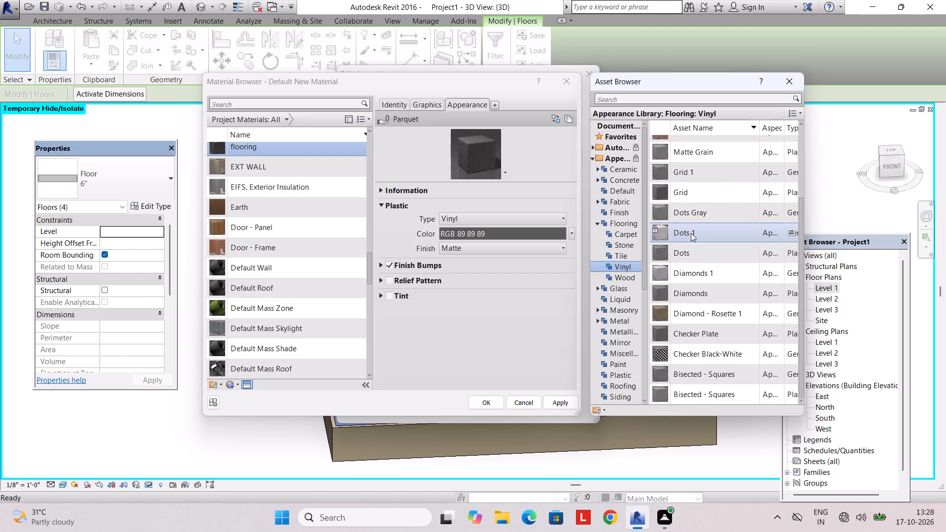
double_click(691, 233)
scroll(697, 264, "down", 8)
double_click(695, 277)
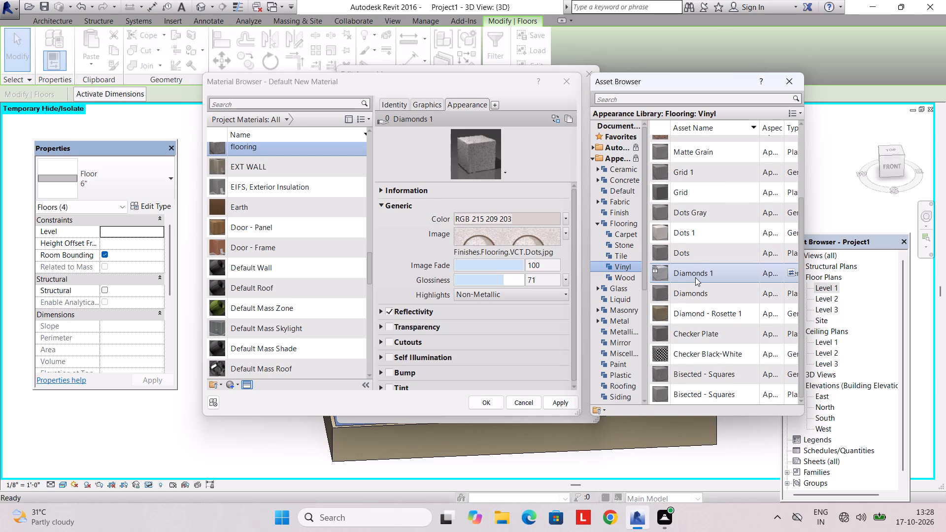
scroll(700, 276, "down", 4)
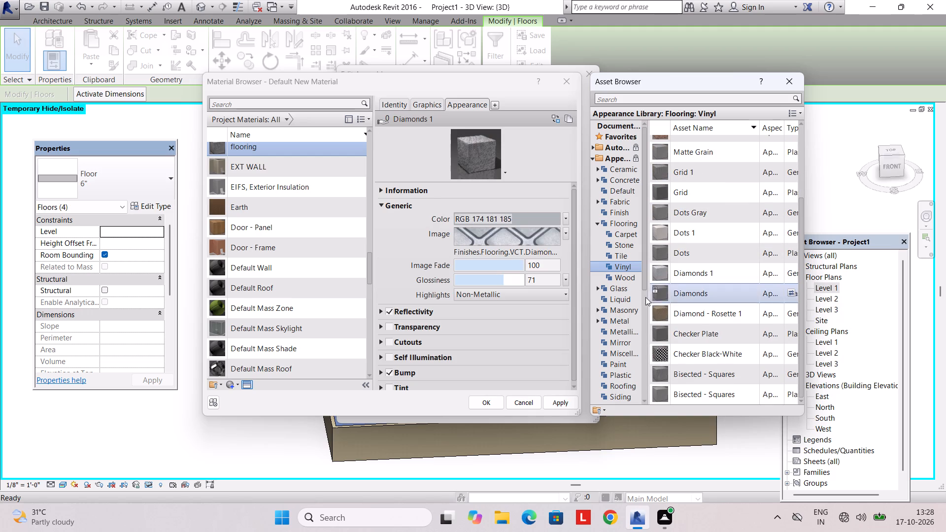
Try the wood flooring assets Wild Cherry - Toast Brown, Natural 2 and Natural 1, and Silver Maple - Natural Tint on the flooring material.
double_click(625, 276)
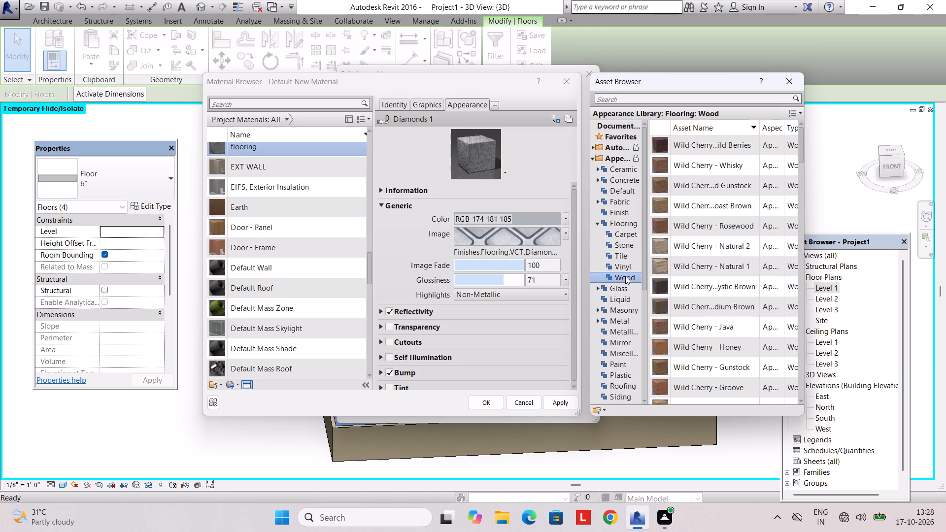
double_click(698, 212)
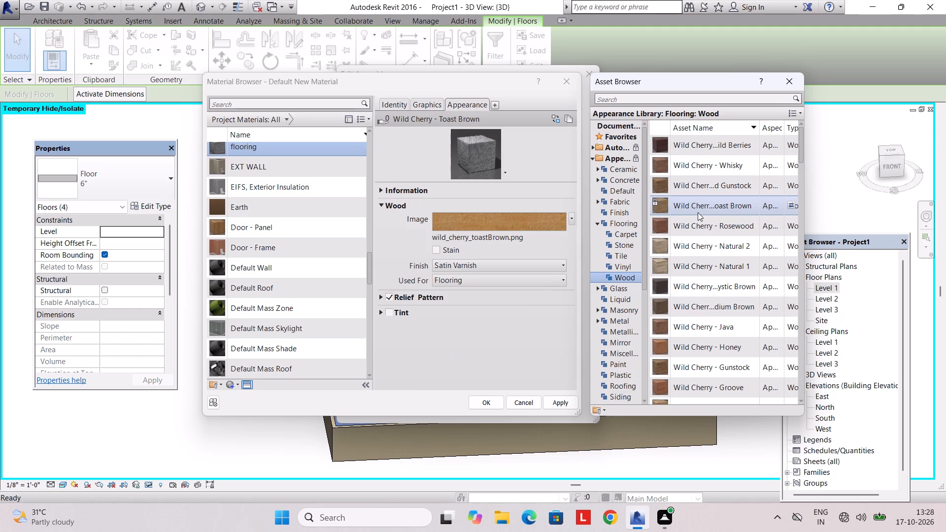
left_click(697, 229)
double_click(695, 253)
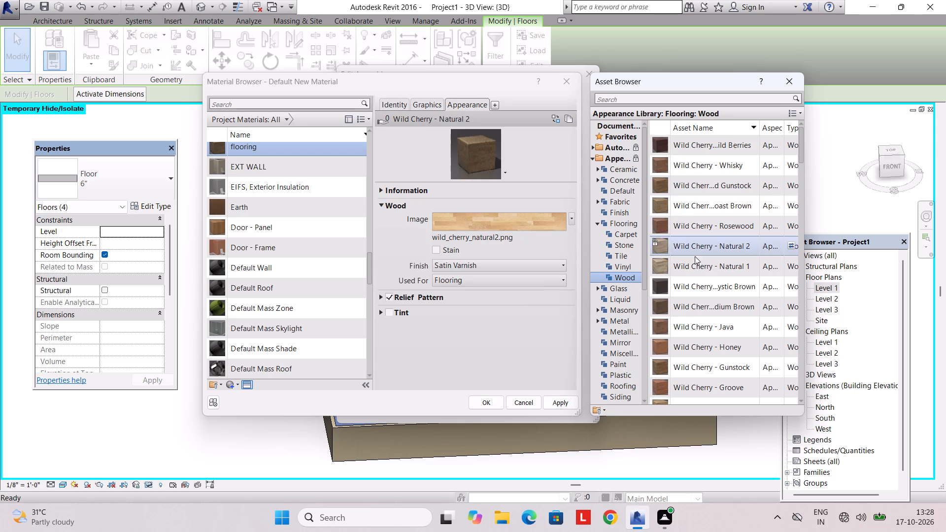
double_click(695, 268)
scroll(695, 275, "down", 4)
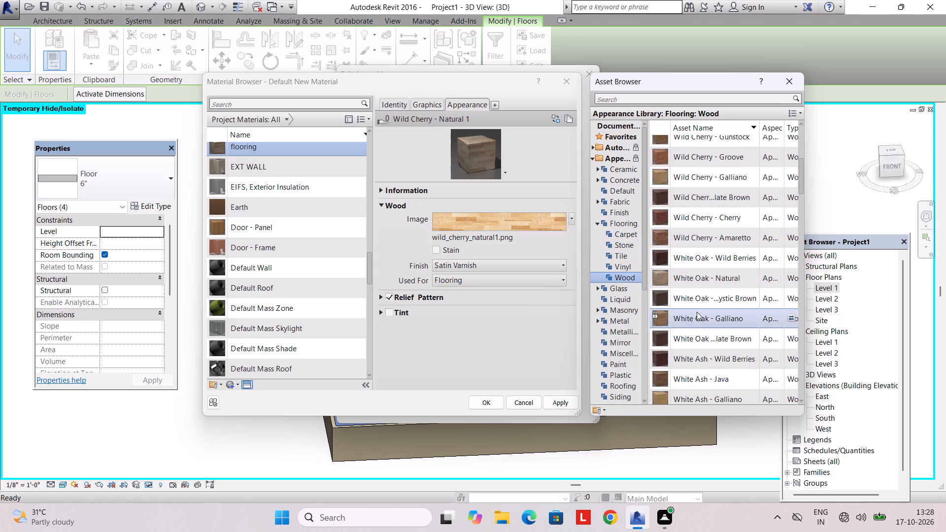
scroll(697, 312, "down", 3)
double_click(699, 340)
Look through the remaining wood flooring assets for a suitable floor finish.
scroll(699, 326, "down", 13)
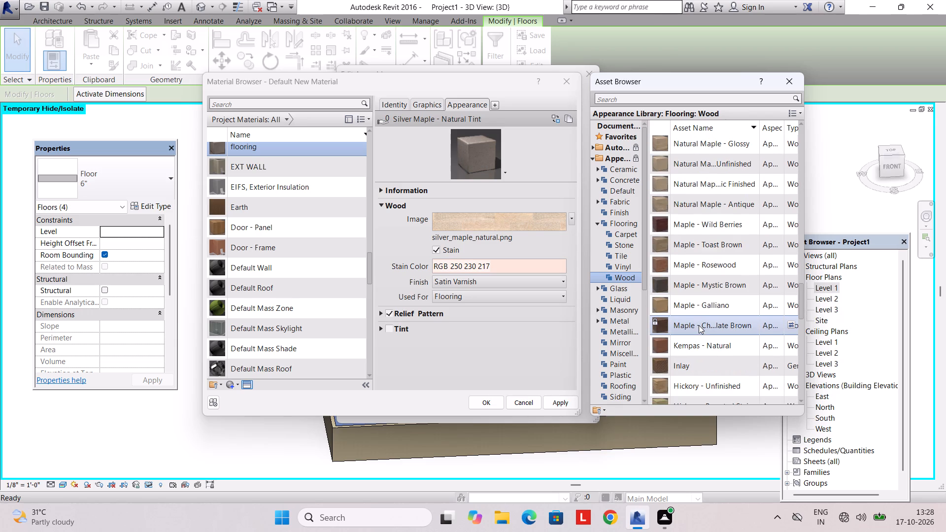
scroll(699, 325, "down", 9)
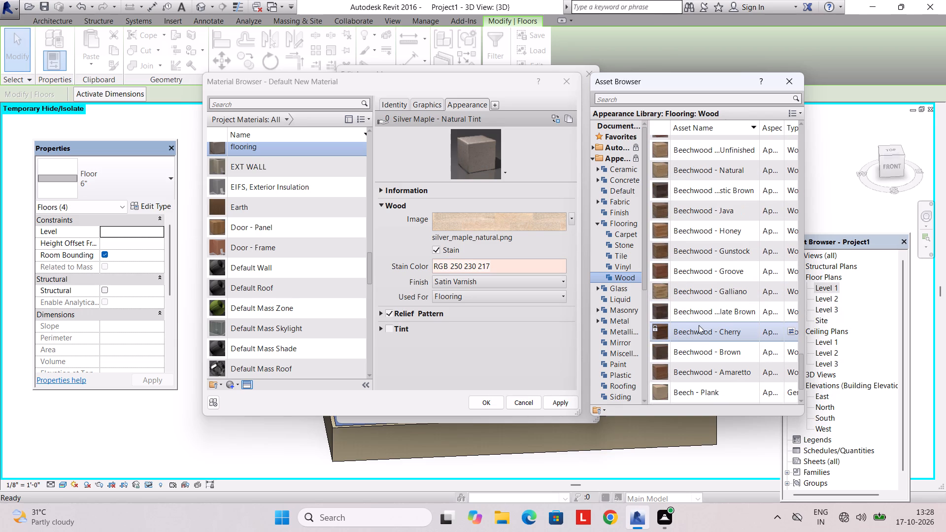
scroll(700, 325, "down", 2)
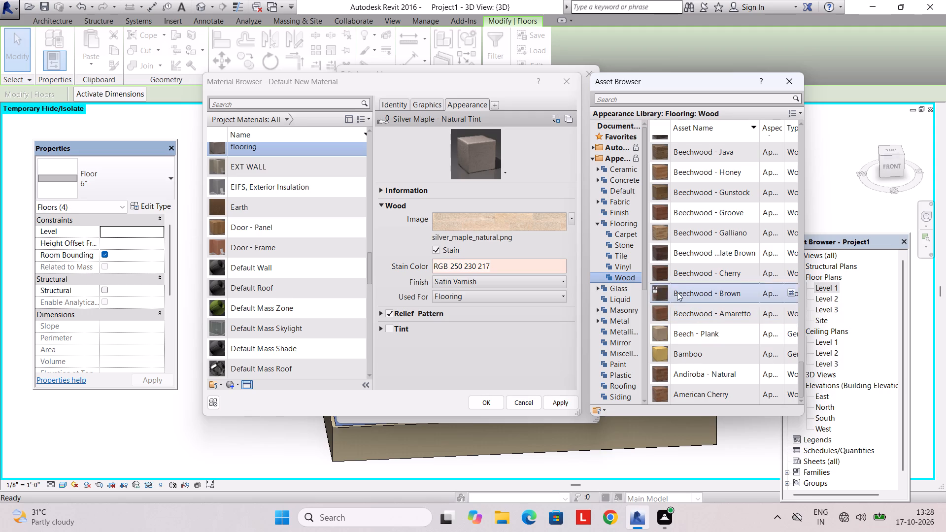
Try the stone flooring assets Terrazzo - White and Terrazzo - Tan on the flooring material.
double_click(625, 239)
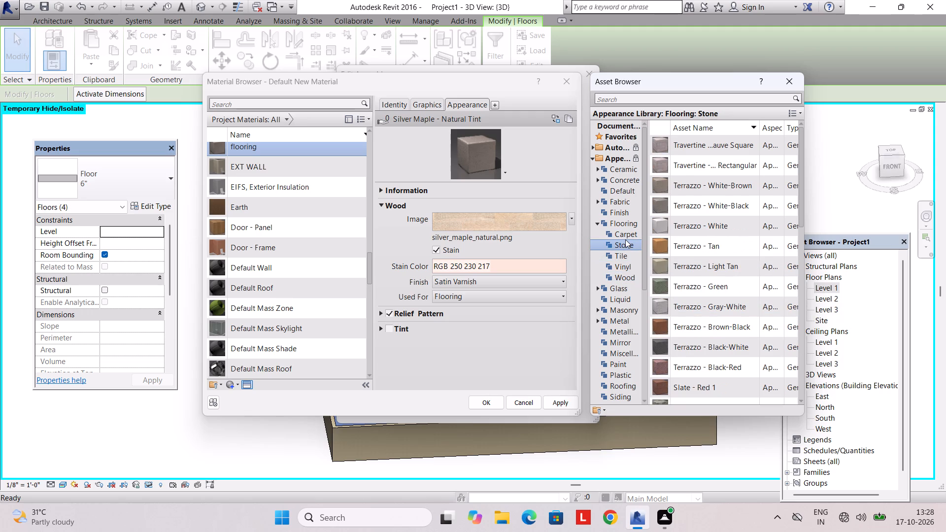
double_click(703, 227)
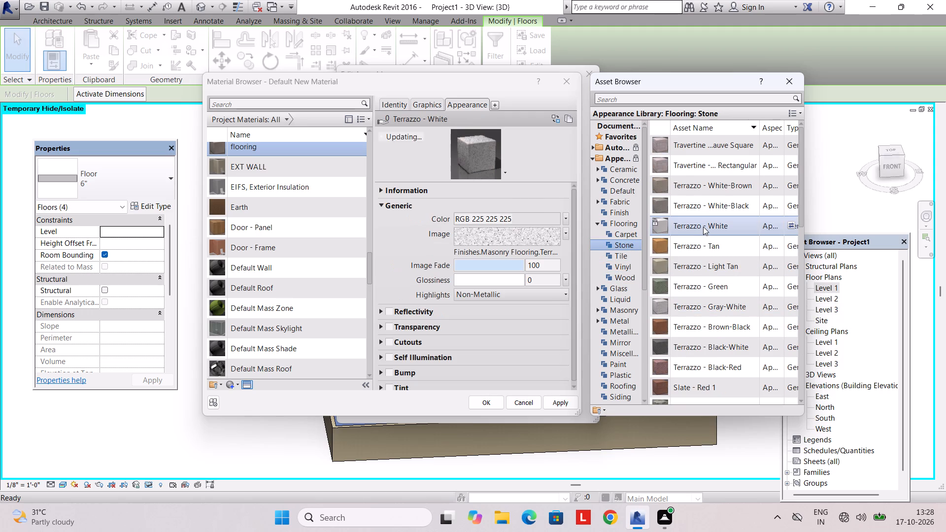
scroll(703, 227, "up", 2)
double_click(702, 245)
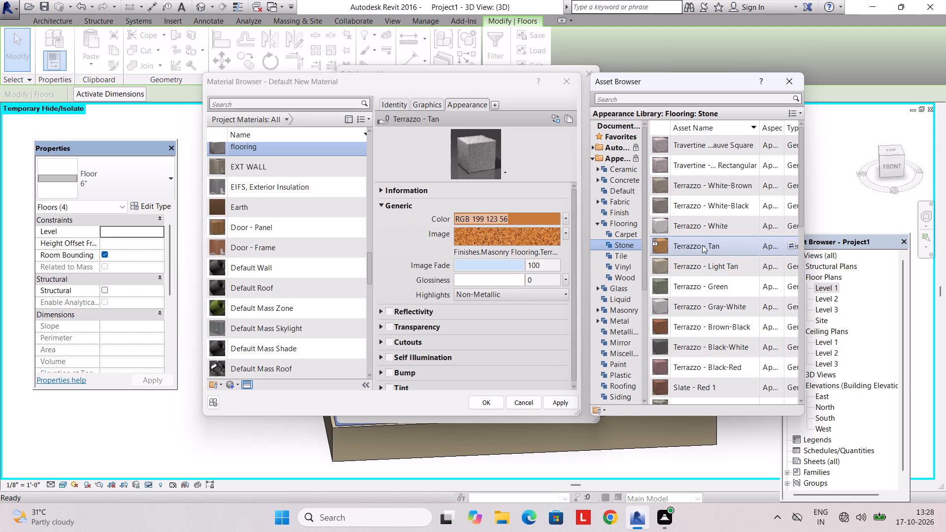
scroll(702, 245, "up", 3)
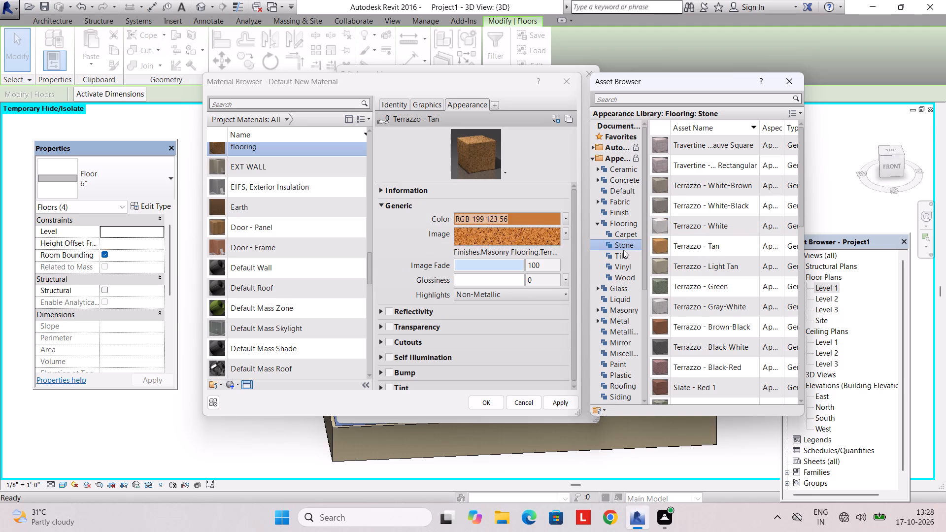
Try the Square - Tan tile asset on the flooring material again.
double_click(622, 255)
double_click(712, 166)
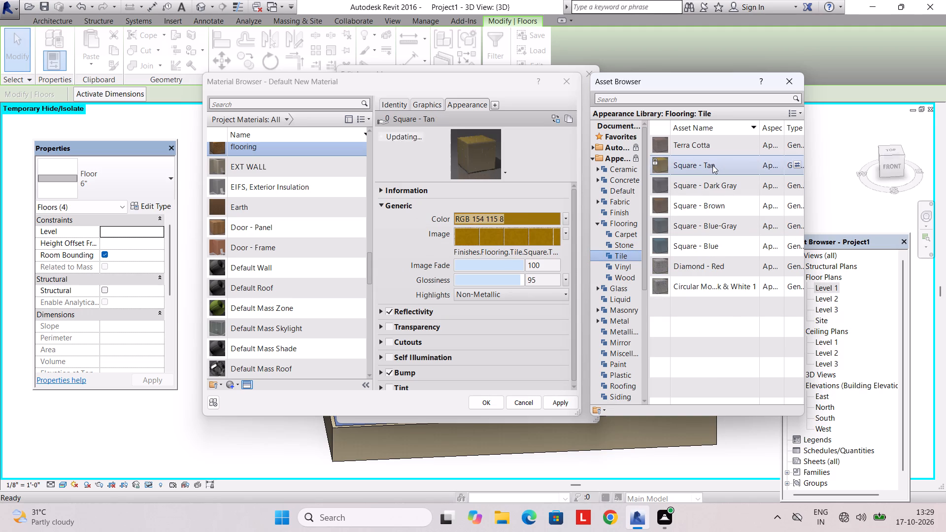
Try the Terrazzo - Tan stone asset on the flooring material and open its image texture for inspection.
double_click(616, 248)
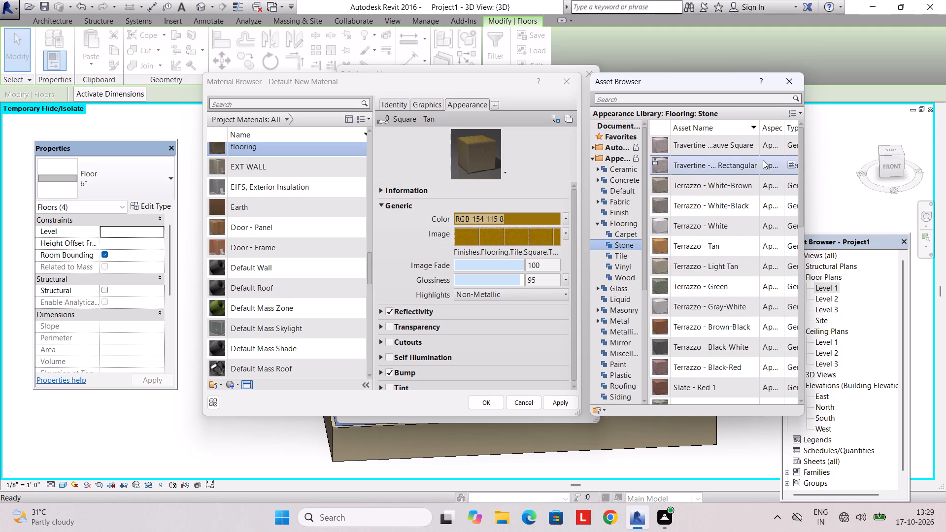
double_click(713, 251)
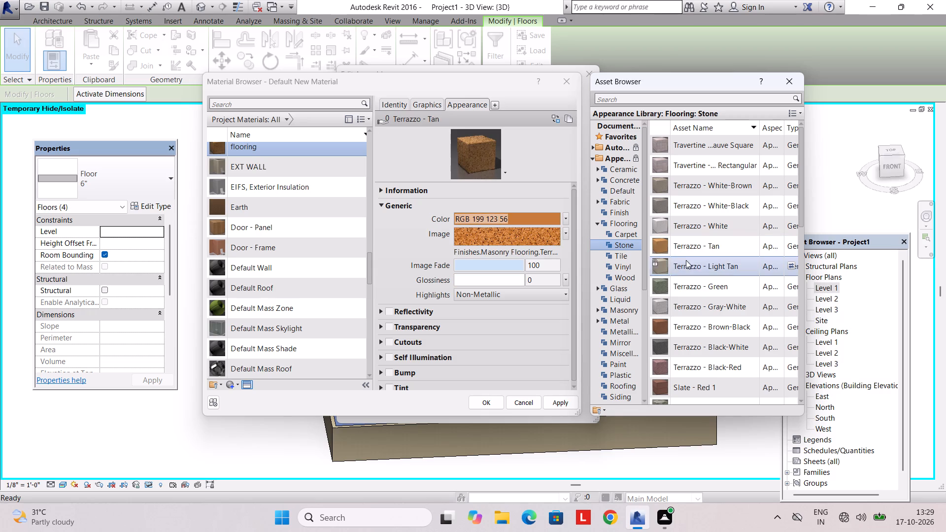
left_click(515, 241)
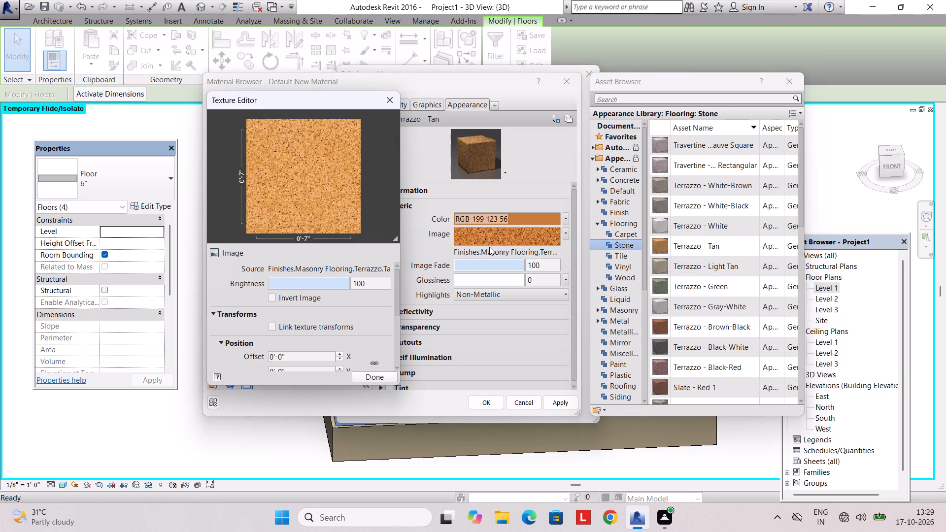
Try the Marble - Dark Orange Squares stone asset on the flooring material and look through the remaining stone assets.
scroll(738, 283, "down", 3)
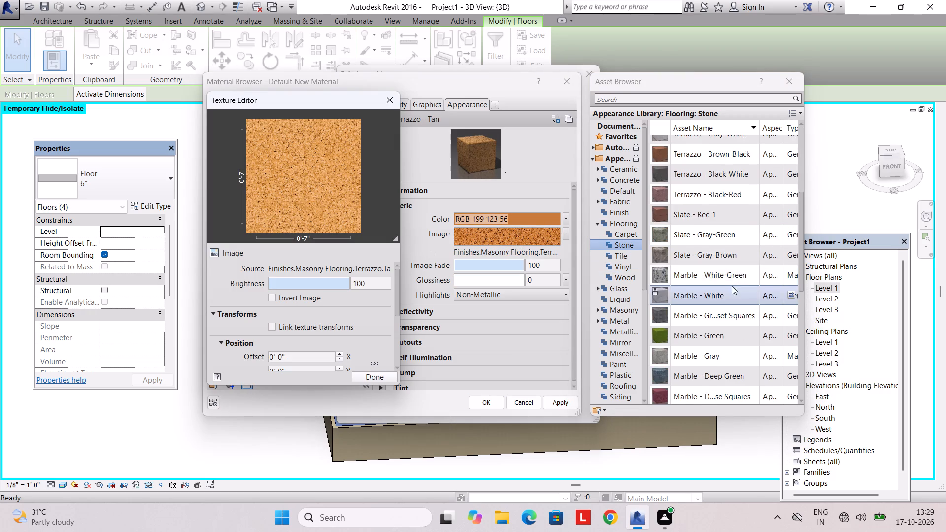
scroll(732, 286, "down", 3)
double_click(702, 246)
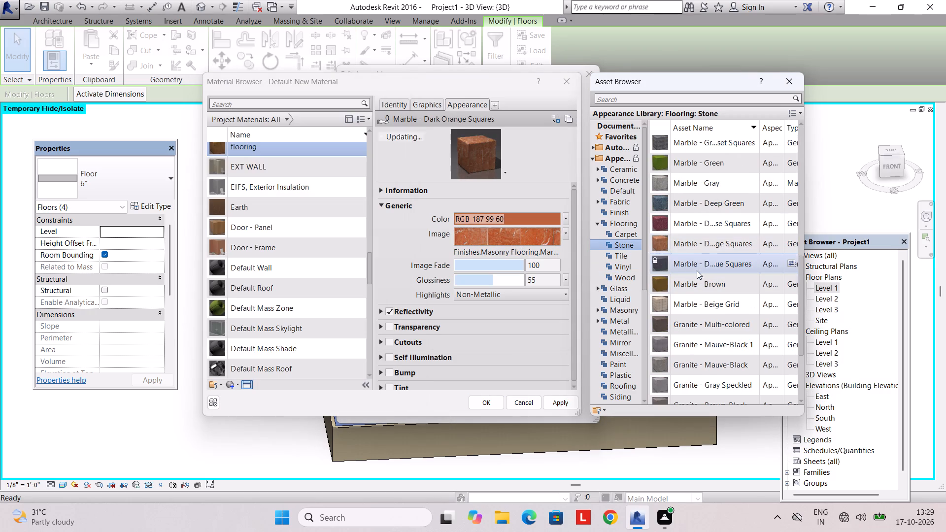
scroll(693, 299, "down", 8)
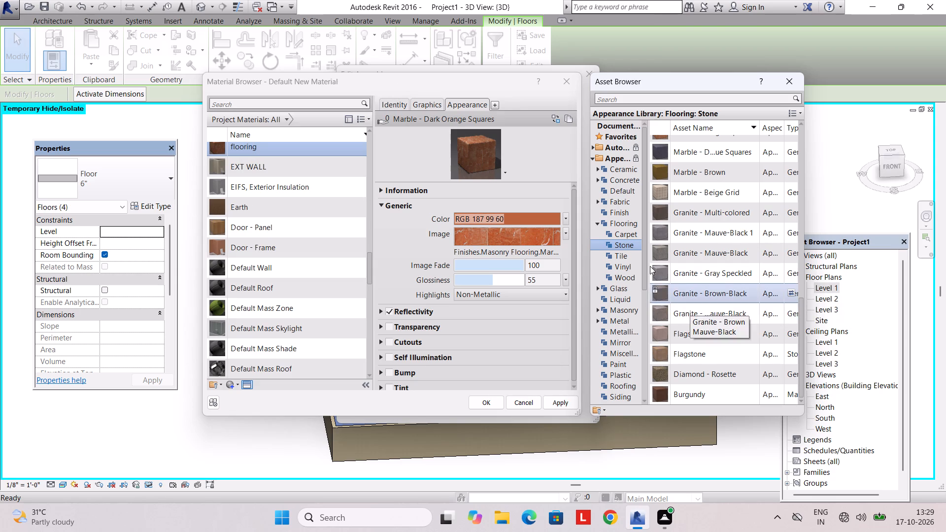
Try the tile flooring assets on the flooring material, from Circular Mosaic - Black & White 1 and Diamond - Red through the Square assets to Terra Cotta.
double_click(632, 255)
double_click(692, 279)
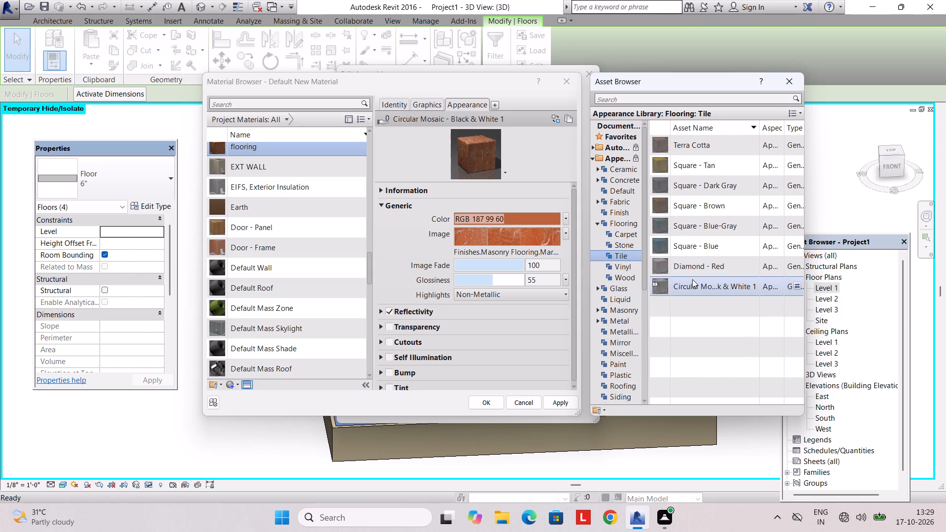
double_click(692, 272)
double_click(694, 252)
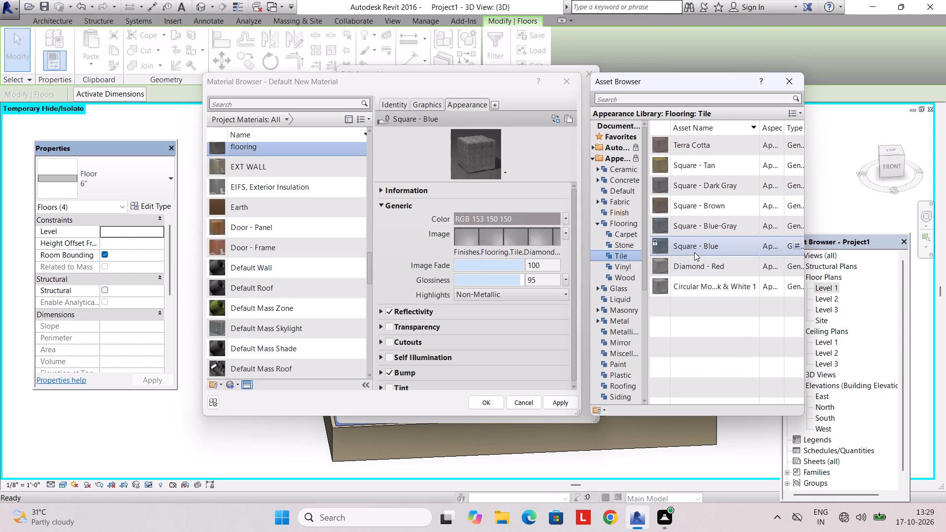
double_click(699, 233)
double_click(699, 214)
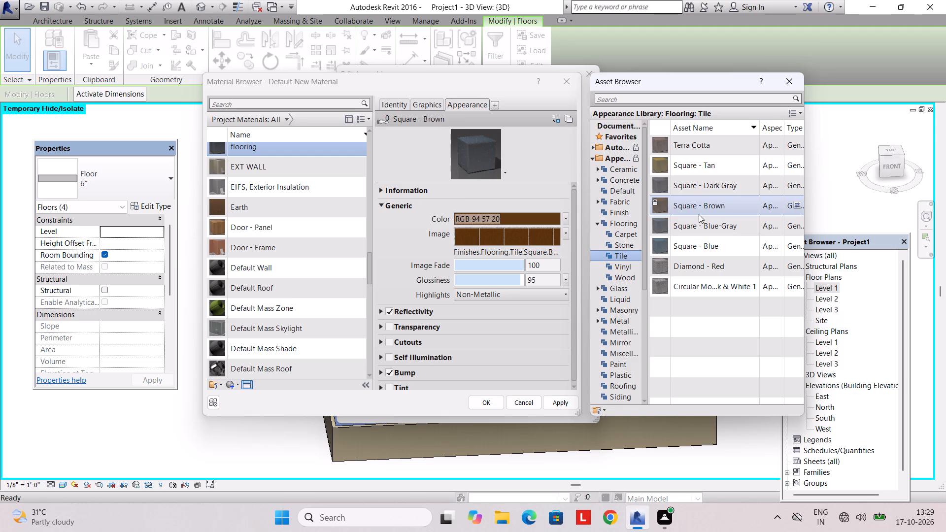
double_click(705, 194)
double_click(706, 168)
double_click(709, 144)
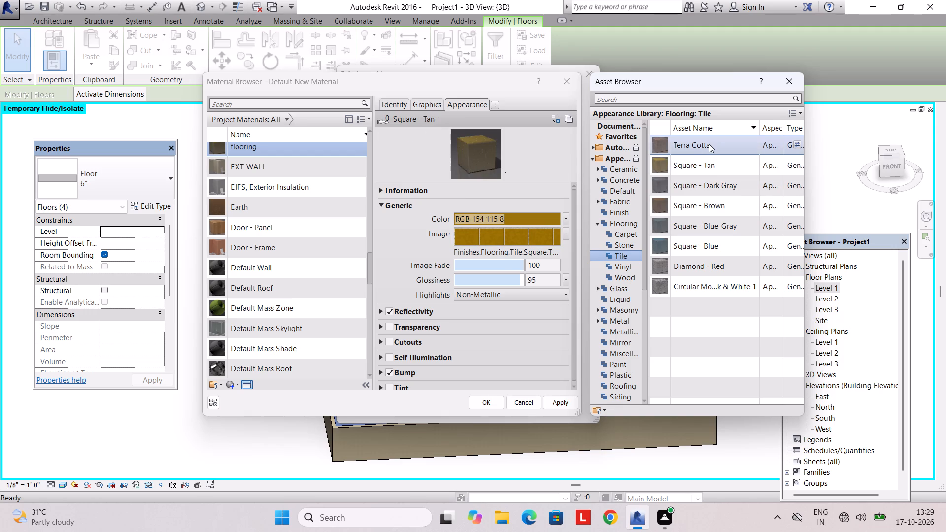
Find the Natural Maple - Classic Unfinished asset in the complete Flooring library and apply it to the flooring material.
double_click(623, 225)
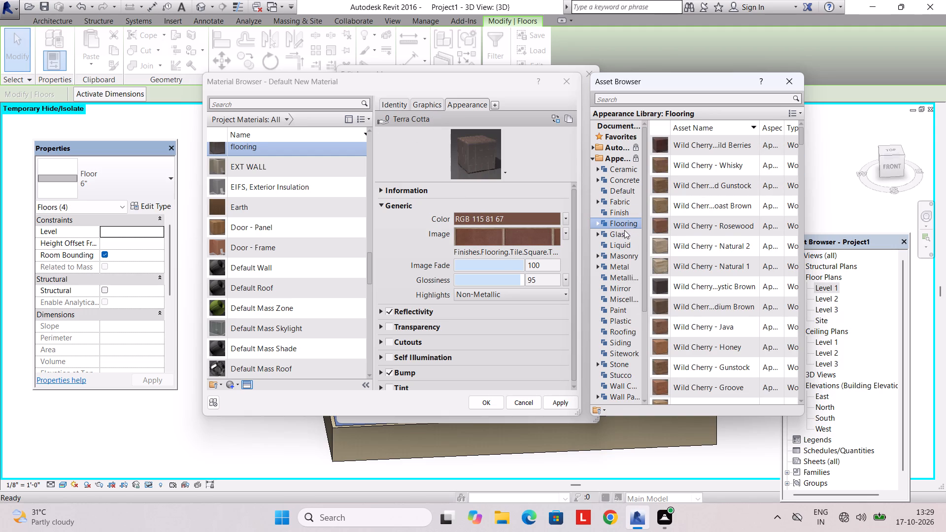
scroll(684, 308, "down", 14)
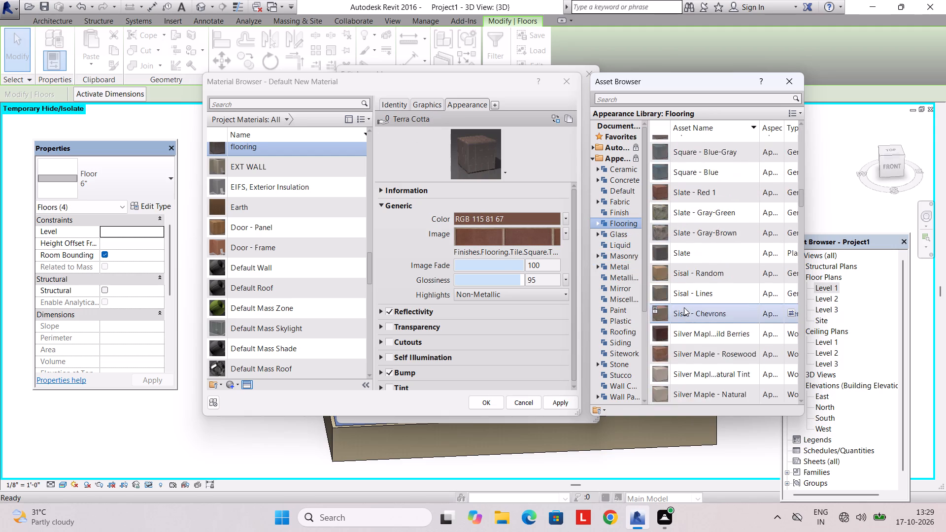
scroll(684, 307, "down", 15)
scroll(684, 307, "up", 2)
scroll(684, 307, "down", 5)
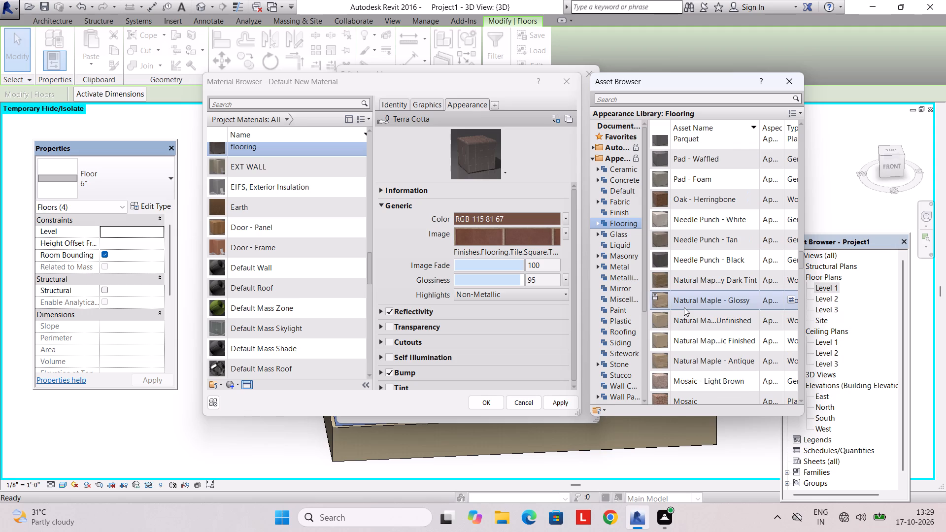
double_click(684, 312)
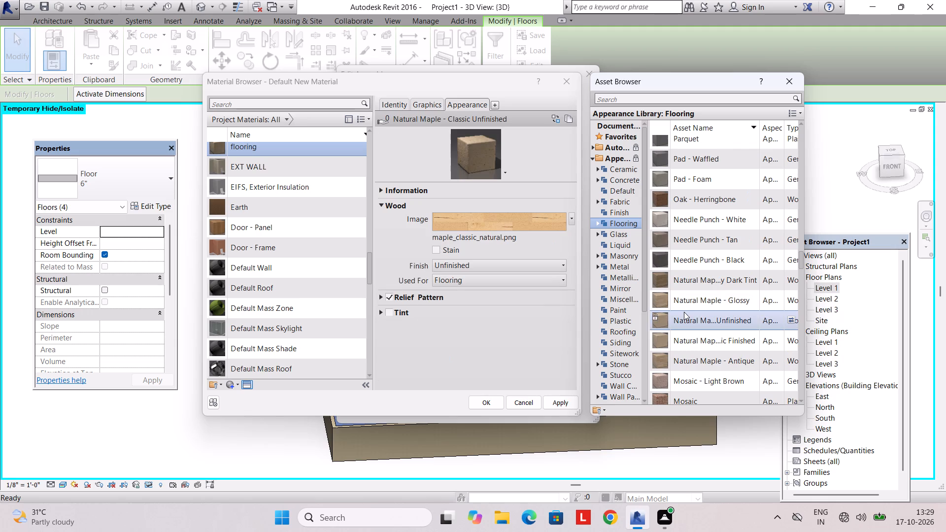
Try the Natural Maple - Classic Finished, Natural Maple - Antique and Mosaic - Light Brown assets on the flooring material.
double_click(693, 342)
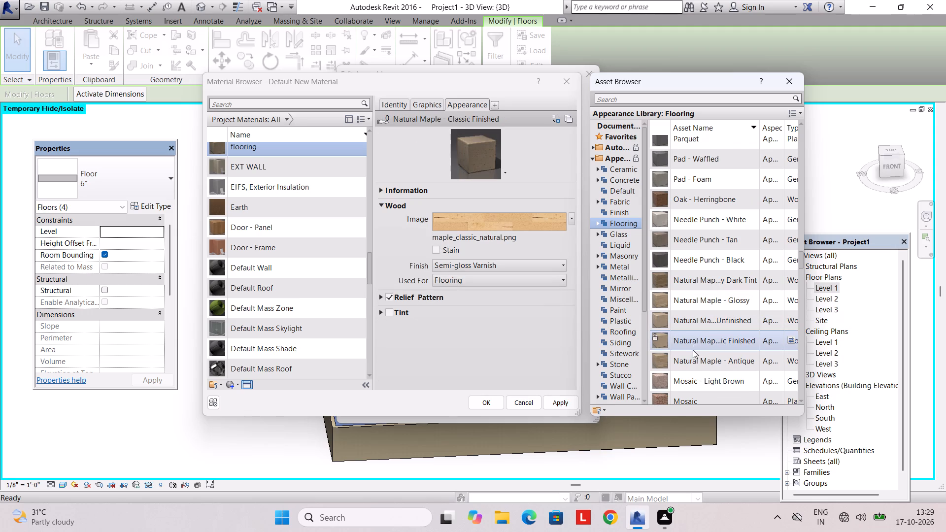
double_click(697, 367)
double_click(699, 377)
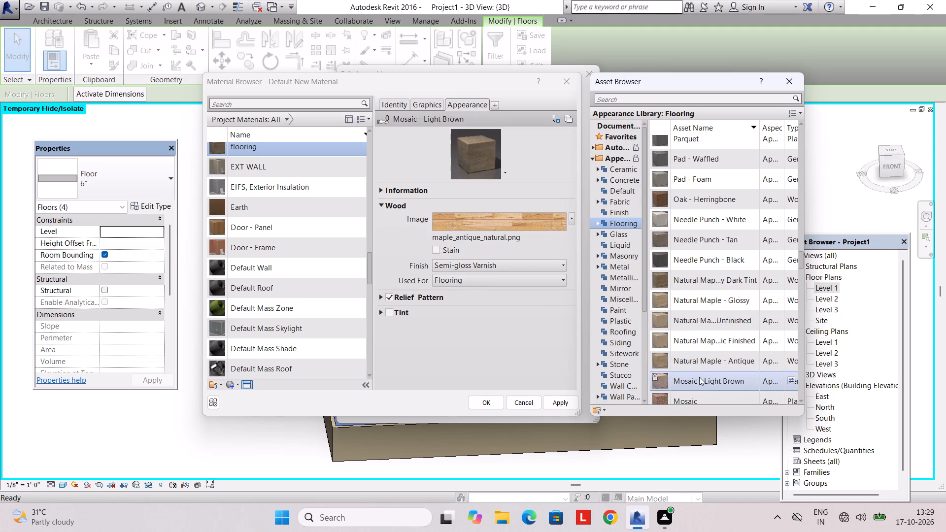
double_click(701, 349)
Reapply the Natural Maple - Classic Unfinished asset to the flooring material and accept the changes to the 6" floor type.
double_click(702, 325)
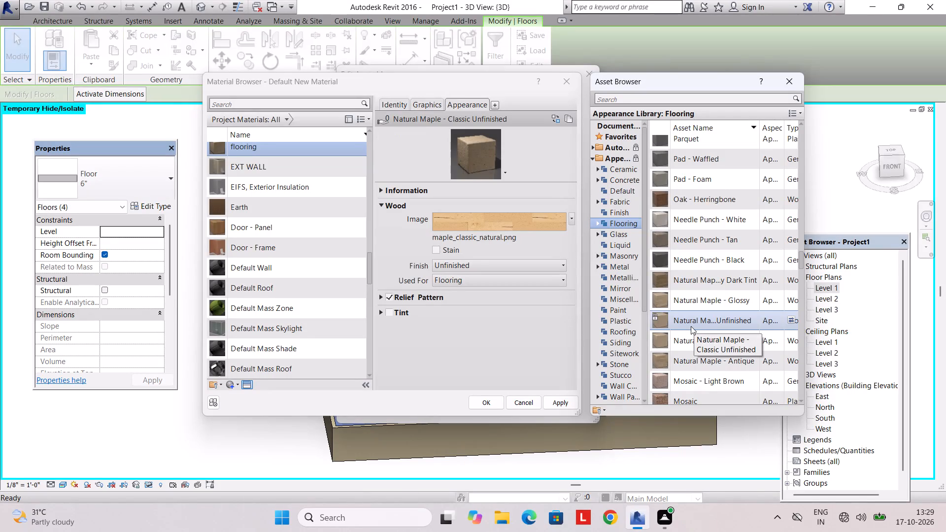
left_click(490, 405)
left_click(452, 412)
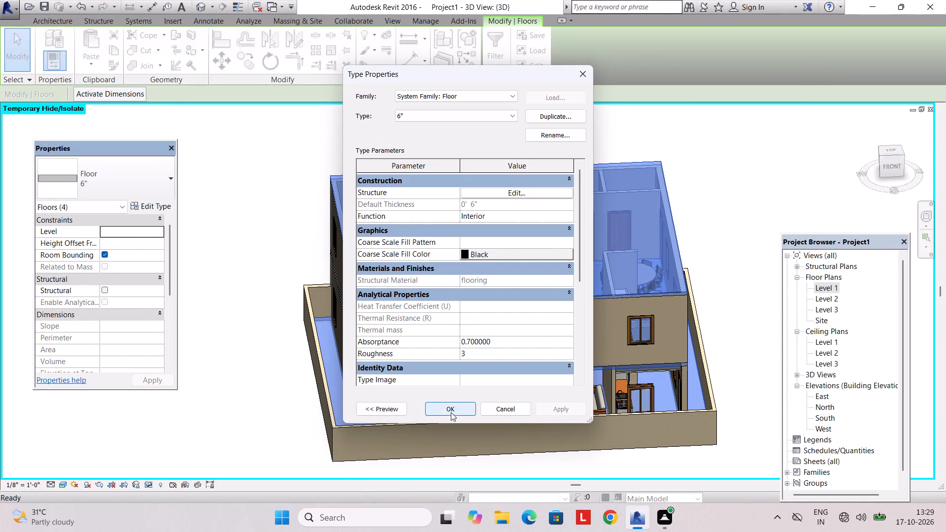
left_click(442, 411)
key("Escape")
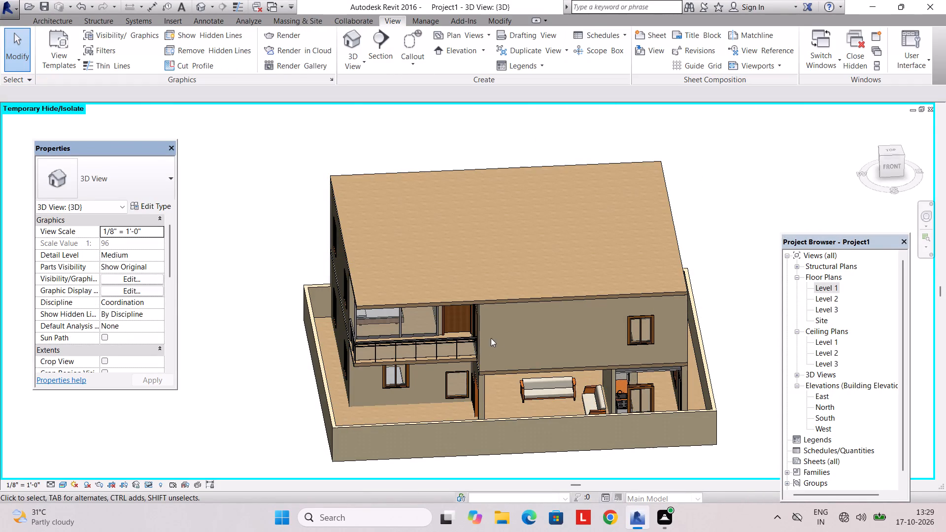
Examine the floor finish on the house in 3D from the front, the left corner and above.
middle_click_drag(522, 340, 505, 247, "shift")
scroll(509, 259, "down", 3)
middle_click_drag(514, 279, 518, 270, "shift")
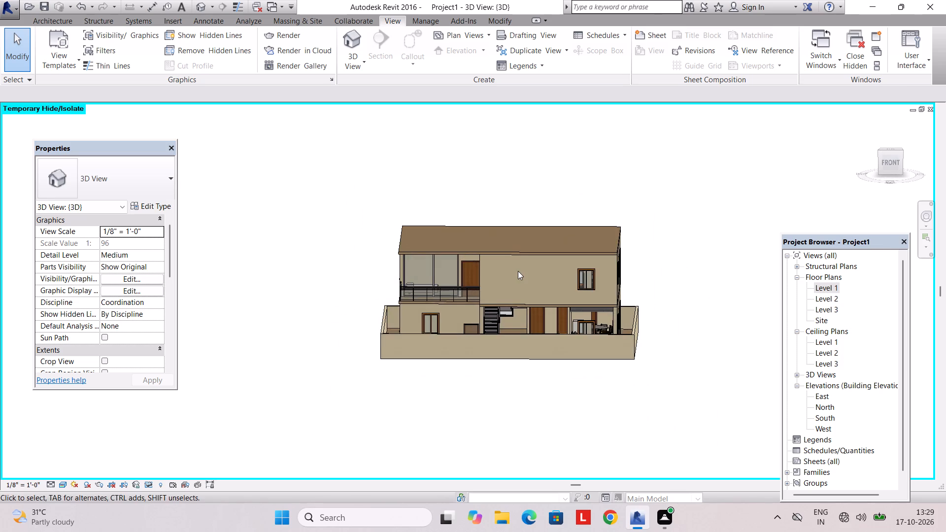
scroll(518, 271, "up", 3)
middle_click_drag(519, 283, 615, 330, "shift")
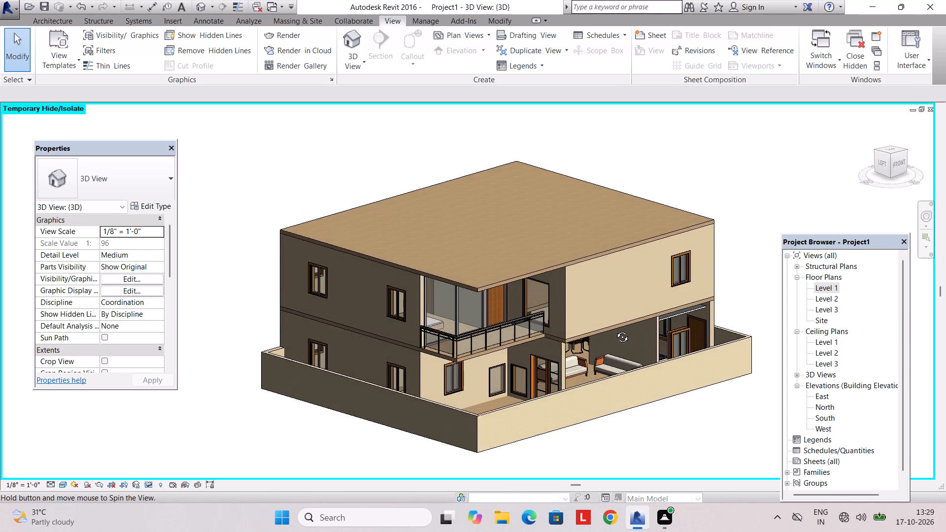
middle_click_drag(615, 330, 479, 312, "shift")
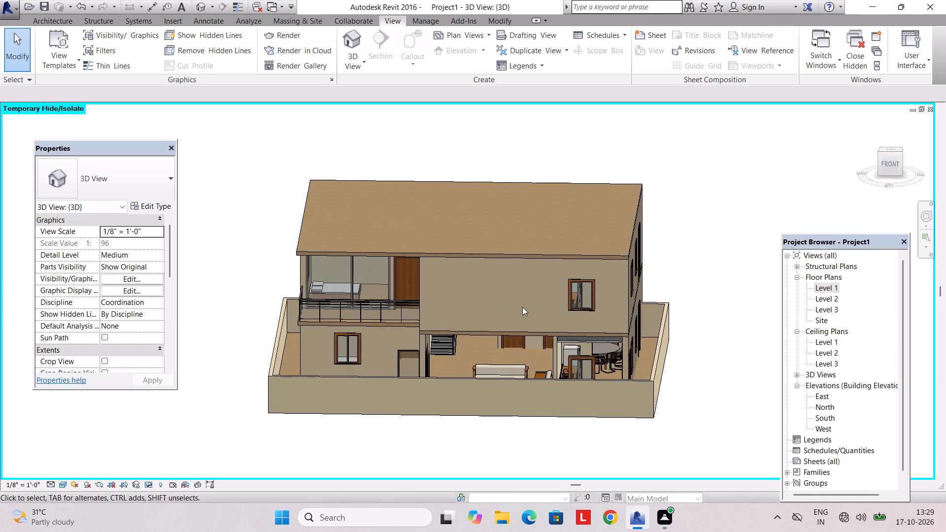
middle_click_drag(522, 307, 524, 283)
middle_click_drag(524, 283, 527, 272, "shift")
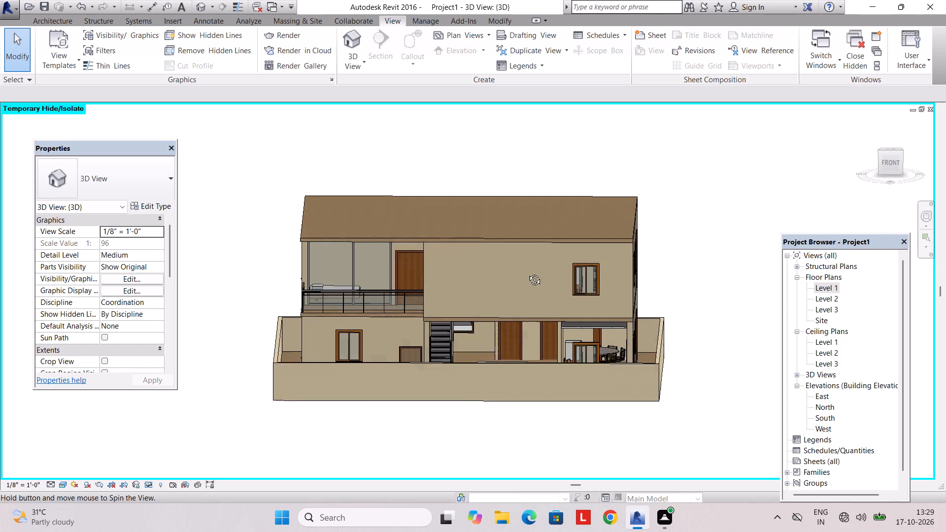
middle_click_drag(527, 272, 527, 272, "shift")
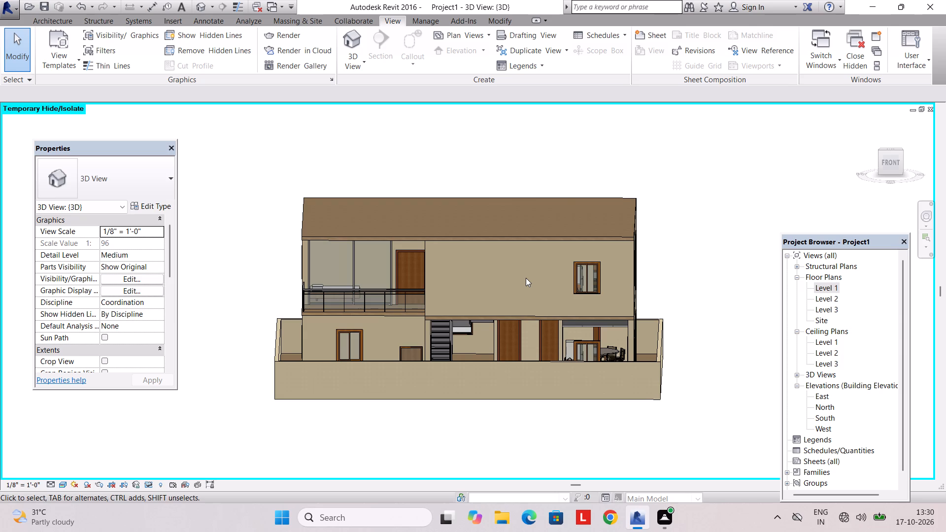
Review the Level 2 and Level 1 floor plans, focusing on the balcony and living area of Level 2.
double_click(822, 296)
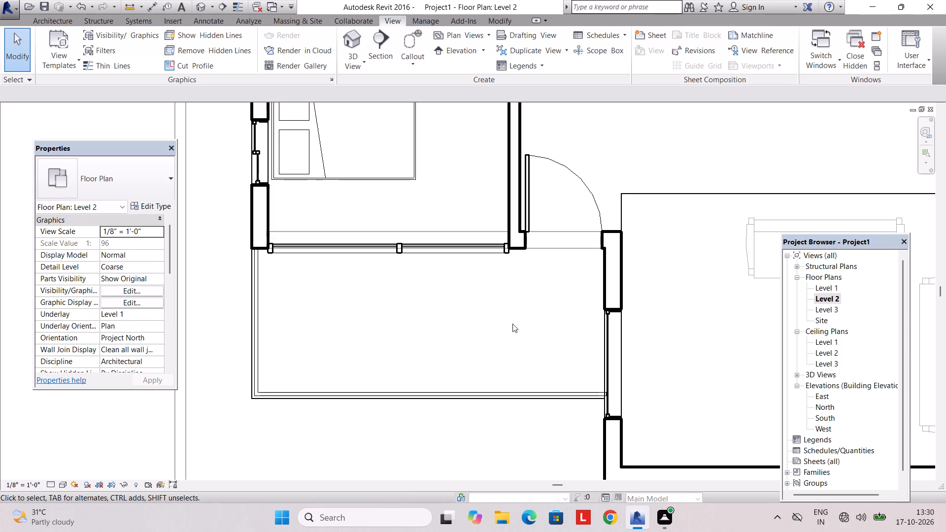
scroll(537, 322, "down", 4)
middle_click_drag(537, 322, 448, 314)
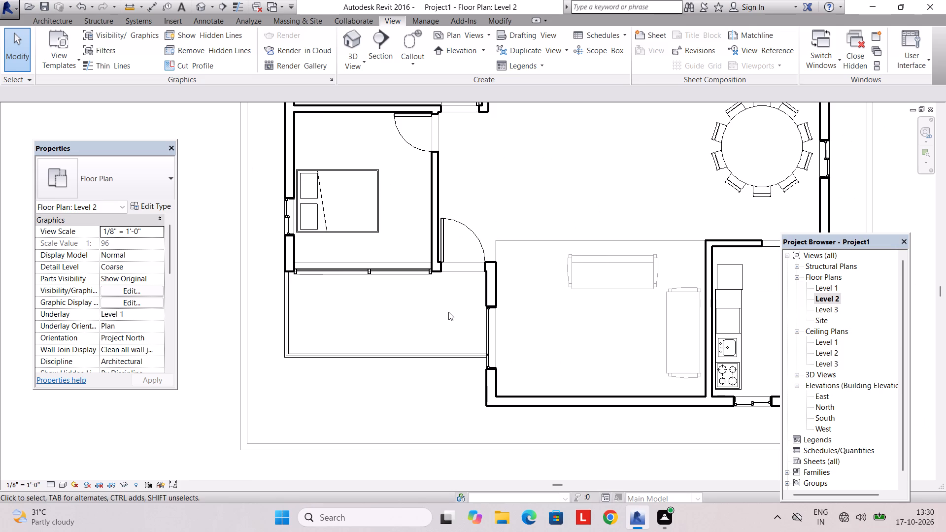
scroll(458, 302, "down", 2)
middle_click_drag(465, 313, 450, 313)
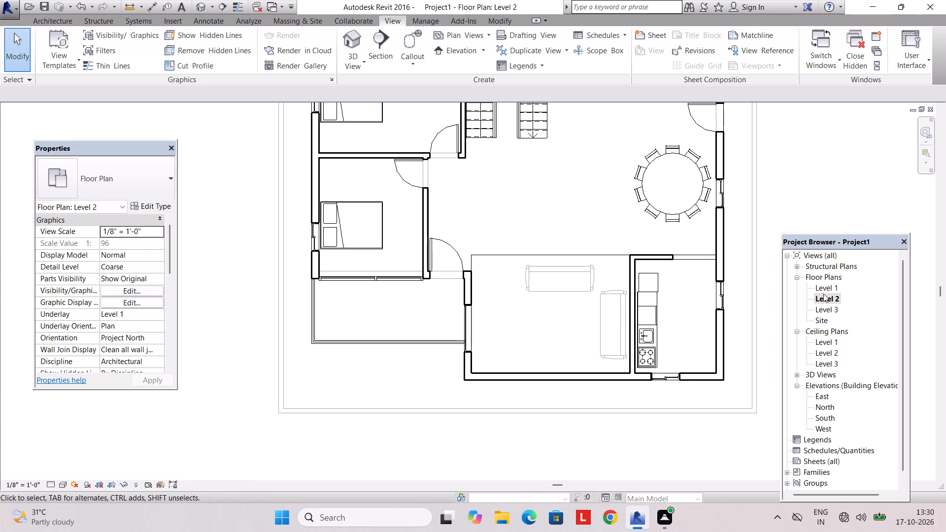
double_click(827, 286)
scroll(480, 344, "down", 2)
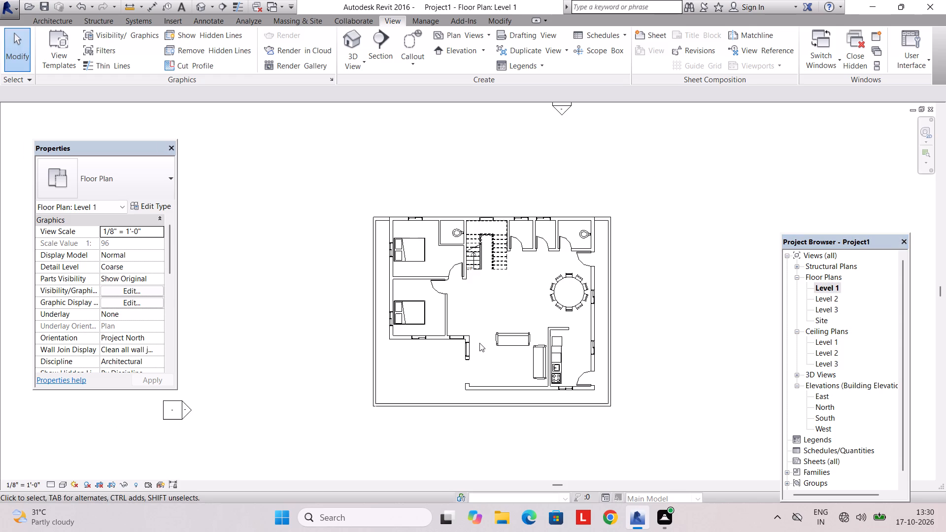
double_click(815, 298)
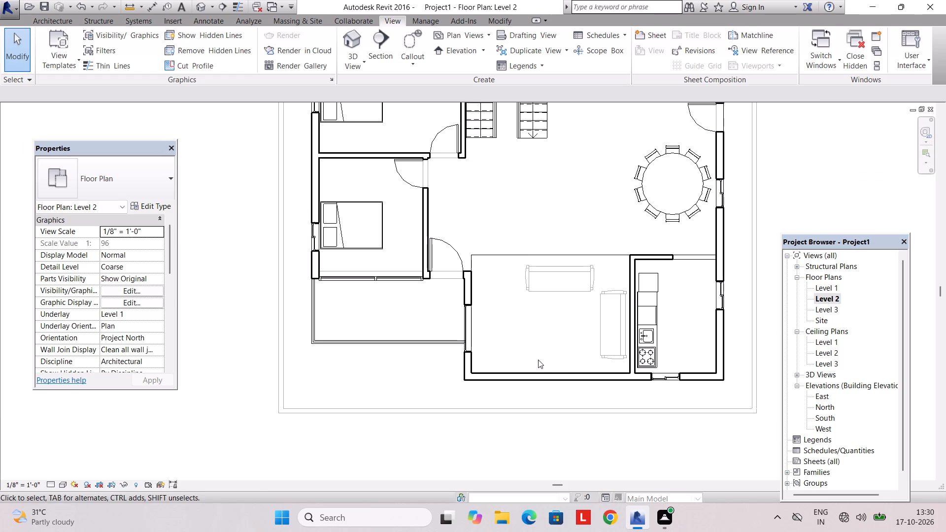
middle_click_drag(538, 355, 516, 359)
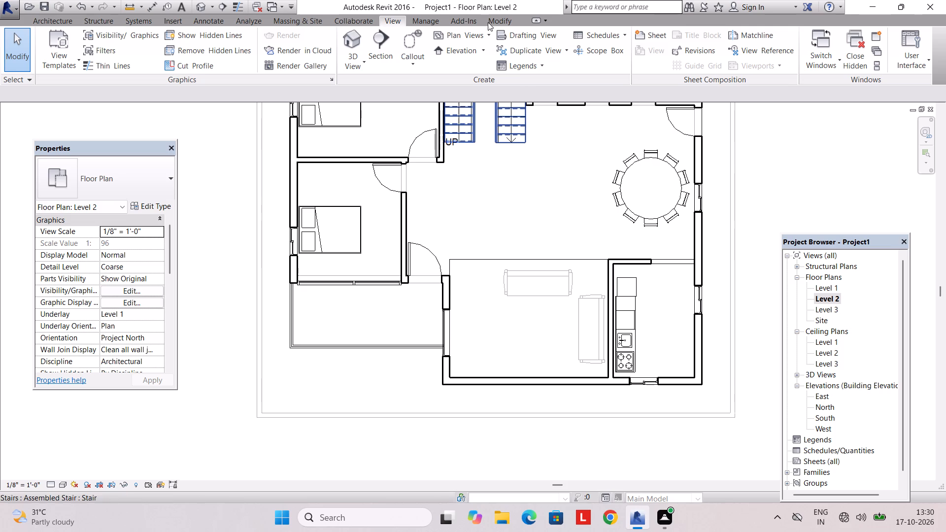
Examine the house in the default 3D view from the front, both front corners and underneath.
left_click(352, 60)
left_click(361, 82)
scroll(470, 224, "down", 2)
middle_click_drag(475, 257, 484, 222)
scroll(484, 228, "up", 3)
middle_click_drag(479, 233, 436, 264, "shift")
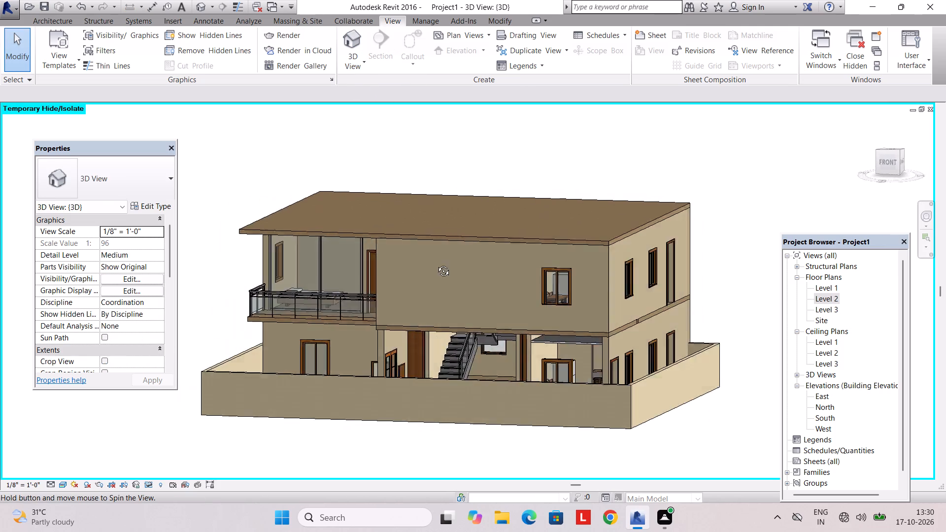
middle_click_drag(436, 264, 464, 265, "shift")
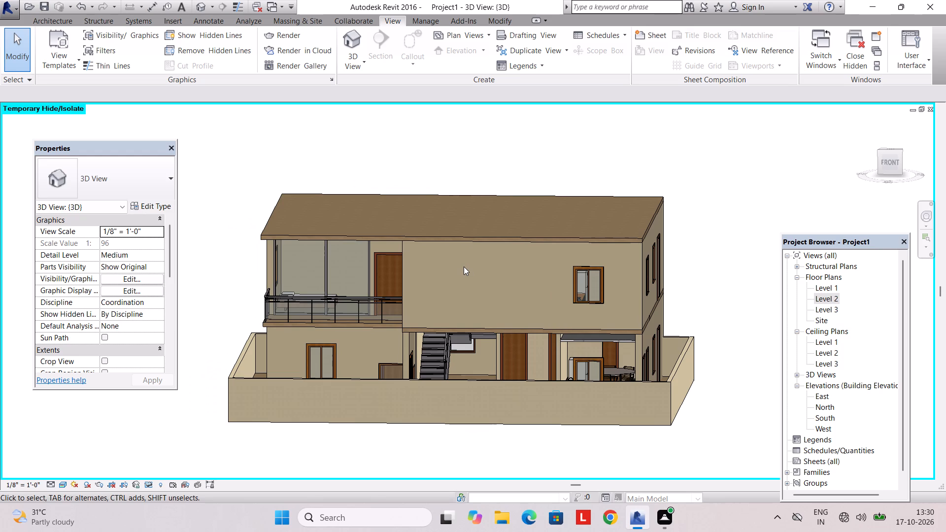
scroll(468, 335, "up", 2)
middle_click_drag(471, 330, 470, 322)
middle_click_drag(470, 324, 496, 226, "shift")
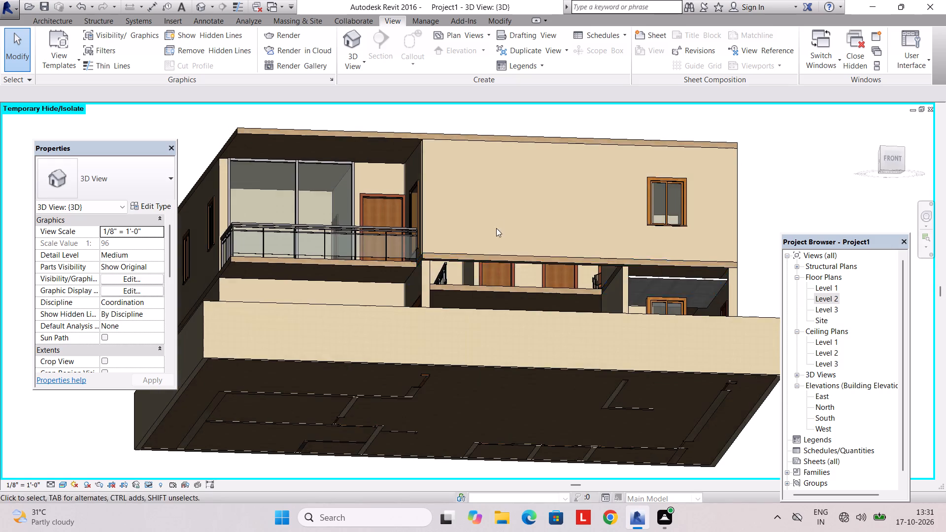
middle_click_drag(512, 263, 581, 308, "shift")
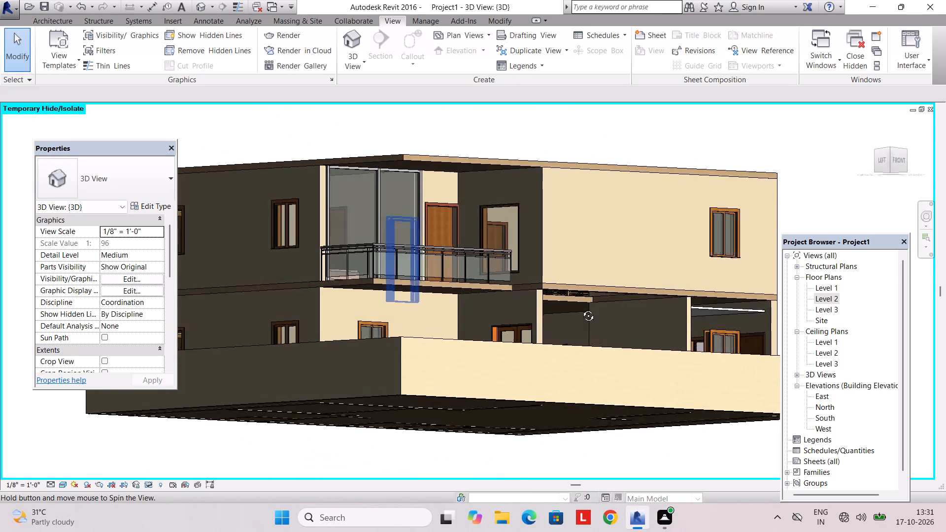
middle_click_drag(581, 308, 500, 341, "shift")
Check the Level 2 floor plan again, return to the default 3D view and inspect the front of the house.
double_click(831, 297)
scroll(545, 311, "down", 1)
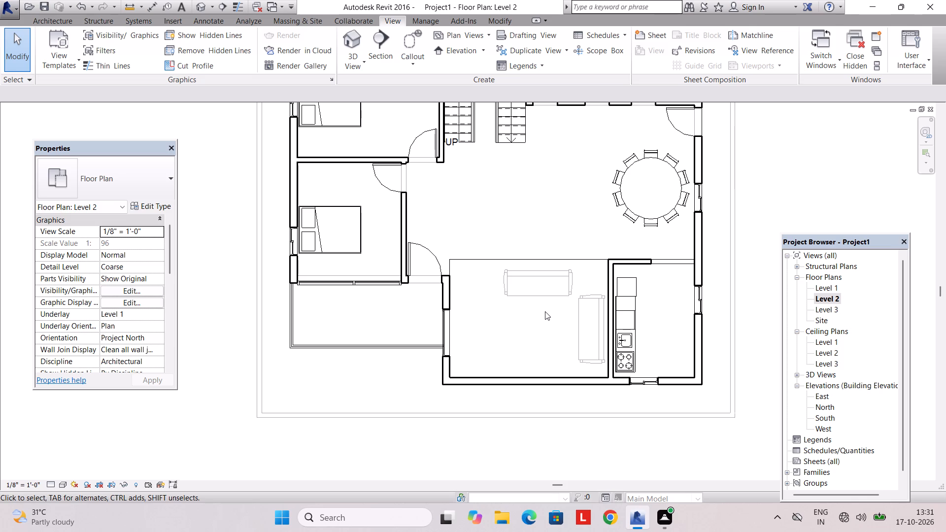
left_click(359, 60)
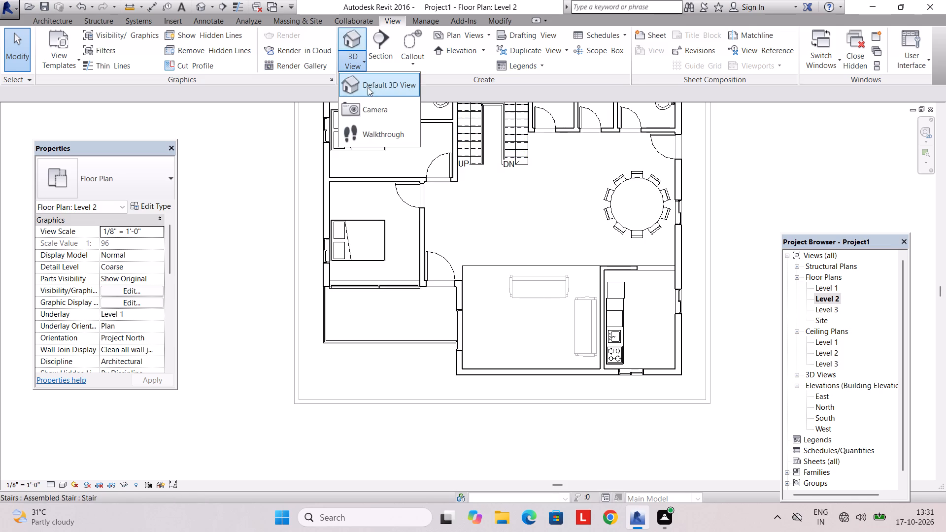
left_click(369, 90)
middle_click_drag(465, 261, 415, 274)
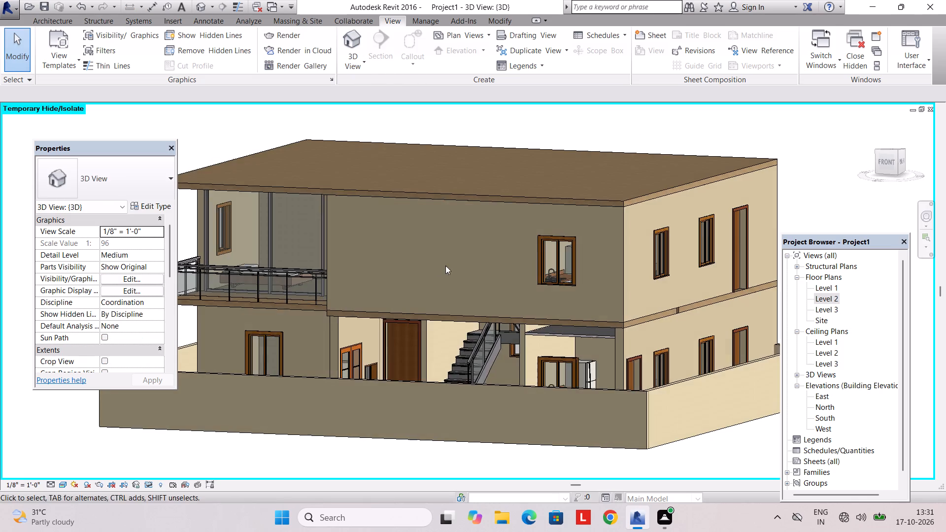
middle_click_drag(445, 266, 481, 258, "shift")
scroll(482, 257, "down", 1)
middle_click_drag(482, 257, 488, 248, "shift")
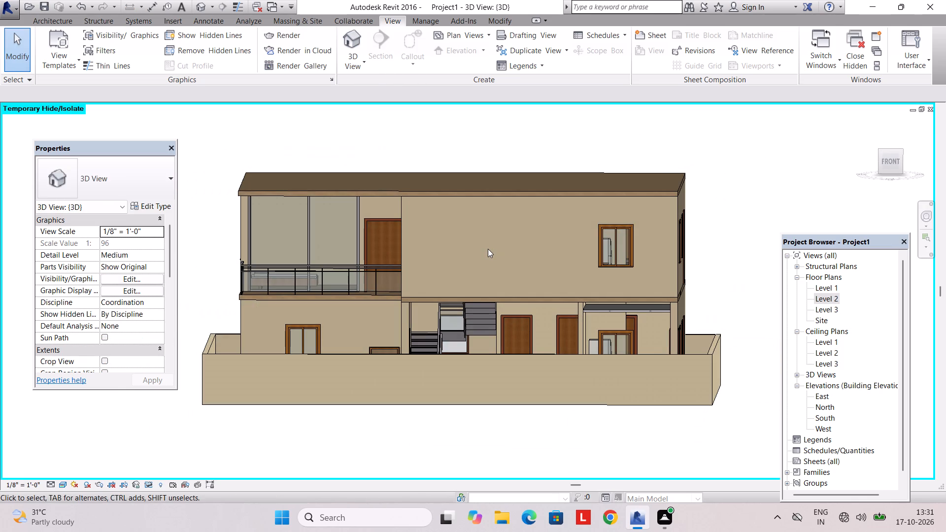
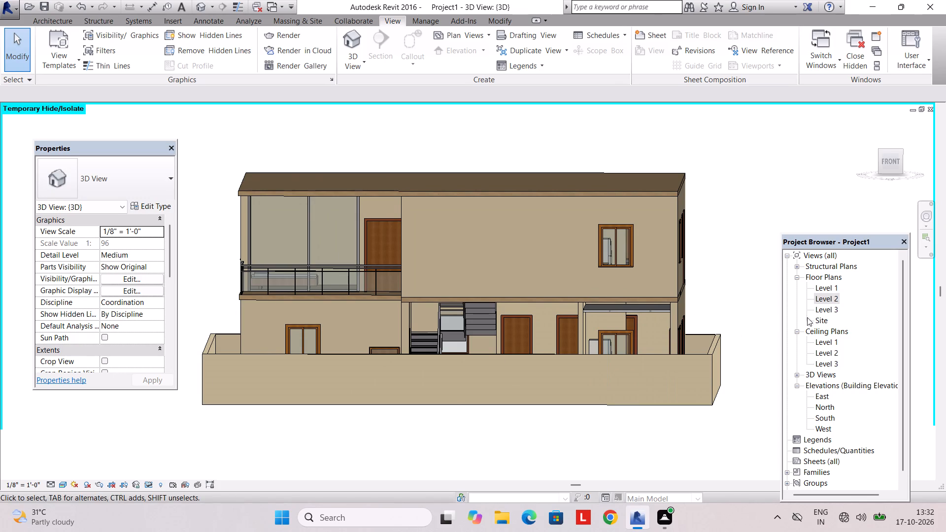
Examine the house in 3D from the front, both front corners and above, with a close look at the ground-floor living area.
middle_click_drag(484, 308, 636, 330, "shift")
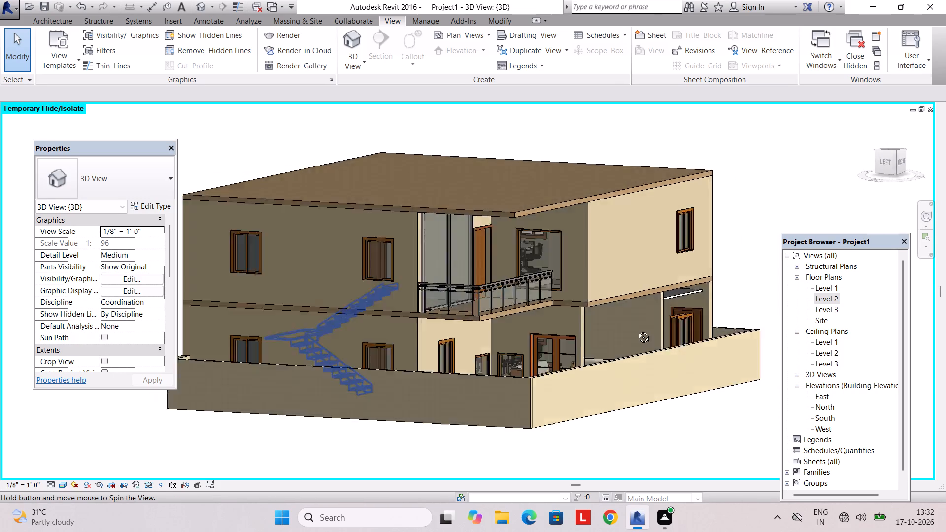
middle_click_drag(636, 330, 596, 356, "shift")
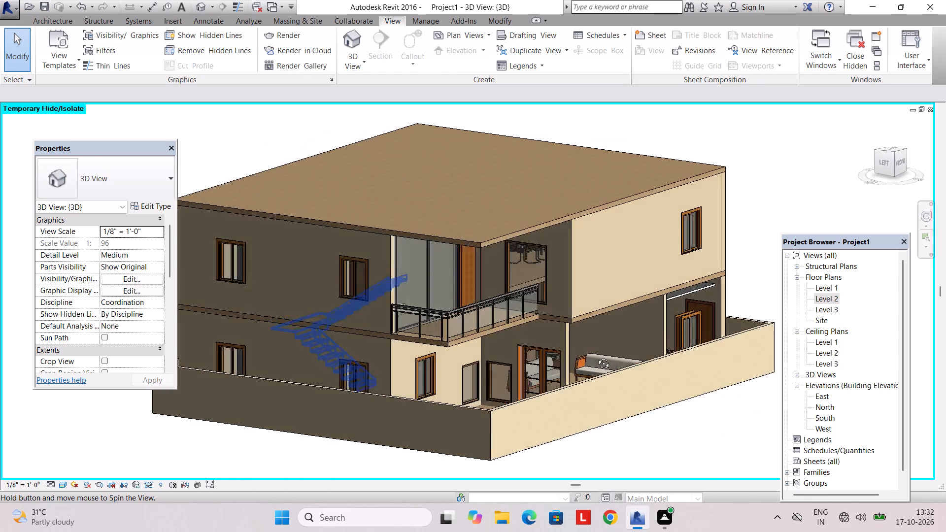
middle_click_drag(596, 356, 462, 321, "shift")
middle_click_drag(465, 284, 465, 314, "shift")
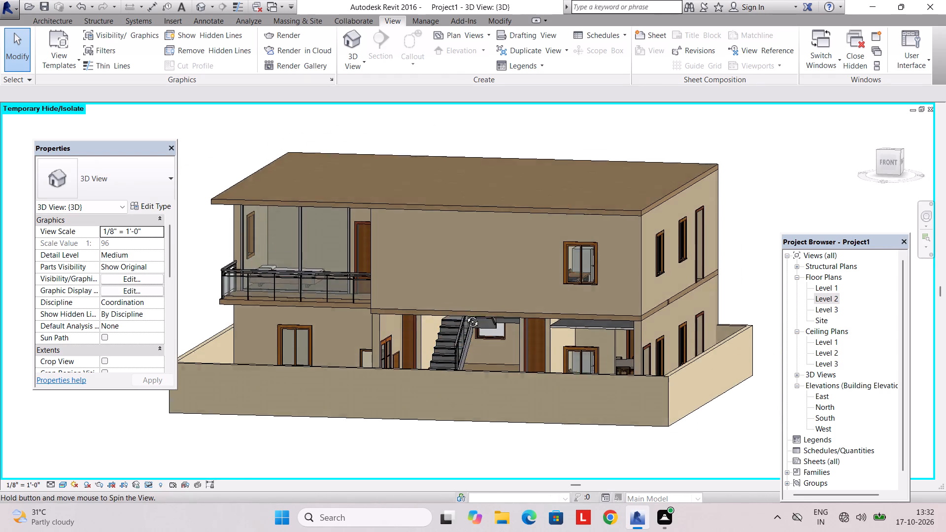
middle_click_drag(465, 314, 471, 390, "shift")
scroll(447, 398, "up", 4)
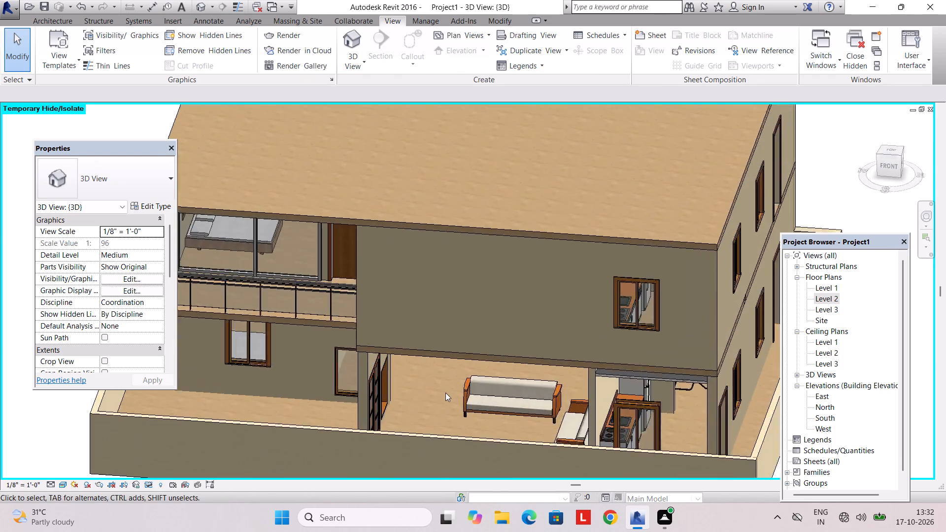
scroll(445, 393, "up", 20)
scroll(445, 393, "up", 5)
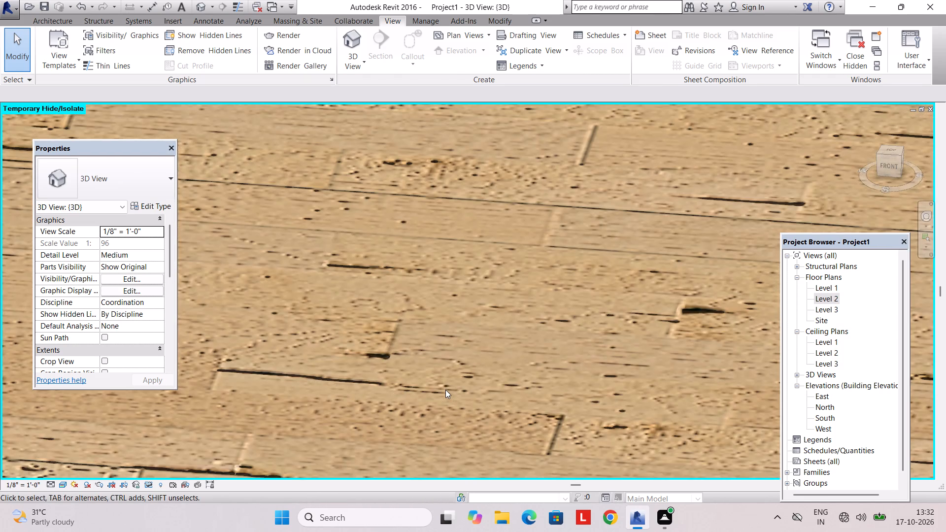
scroll(445, 390, "down", 20)
scroll(445, 390, "down", 7)
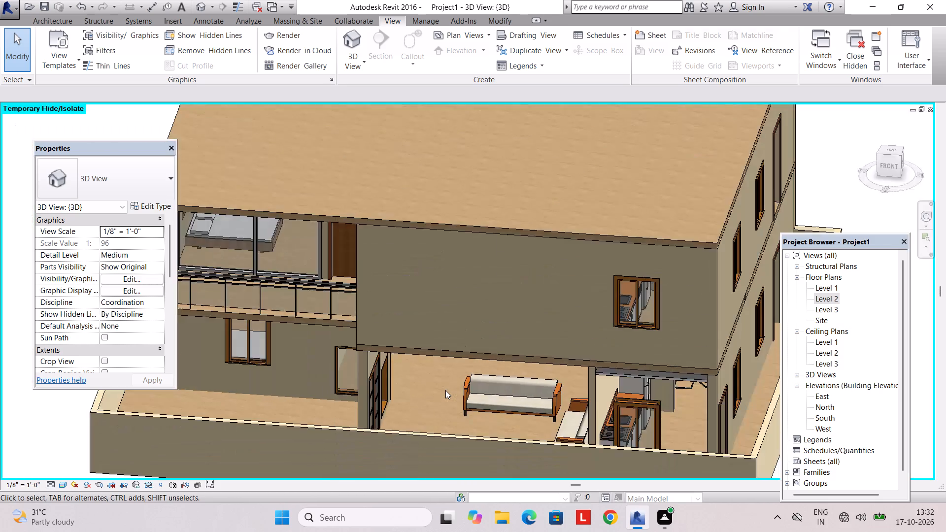
middle_click_drag(445, 390, 432, 391, "shift")
scroll(432, 391, "down", 6)
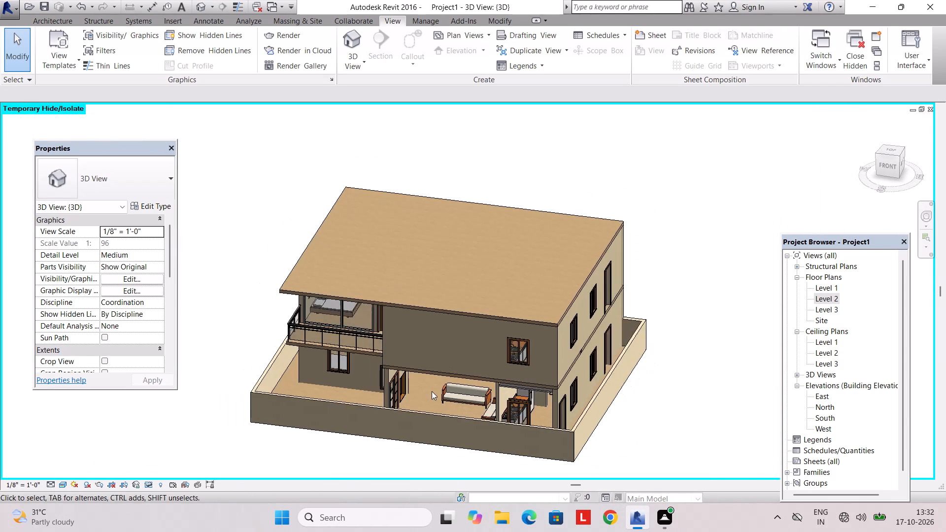
middle_click_drag(436, 421, 453, 462, "shift")
middle_click_drag(435, 361, 552, 421, "shift")
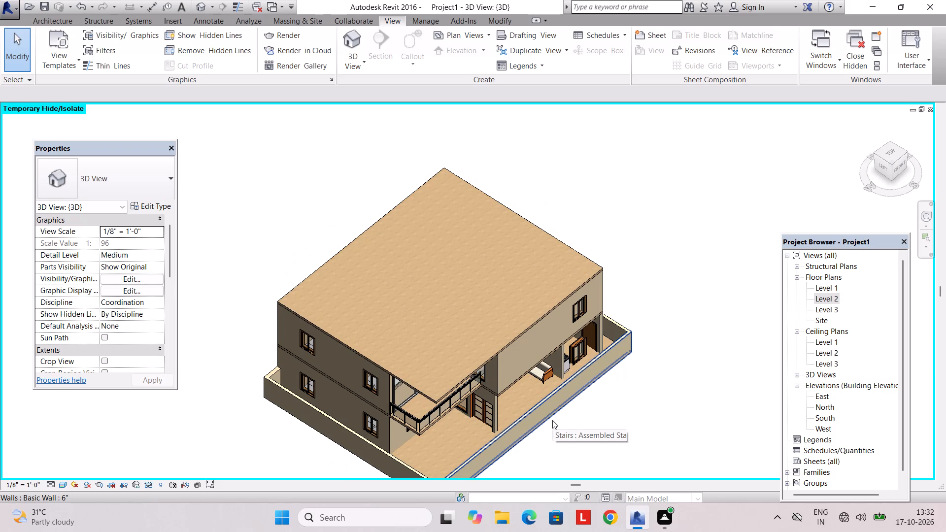
Start window placement on the Level 2 floor plan and open the Windows folder of the US Imperial library for family loading.
double_click(818, 297)
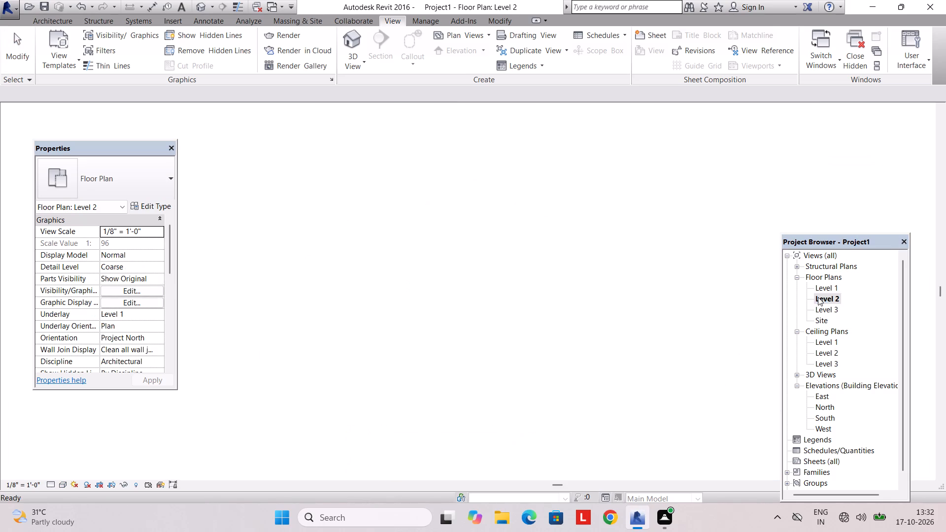
middle_click_drag(529, 336, 520, 336)
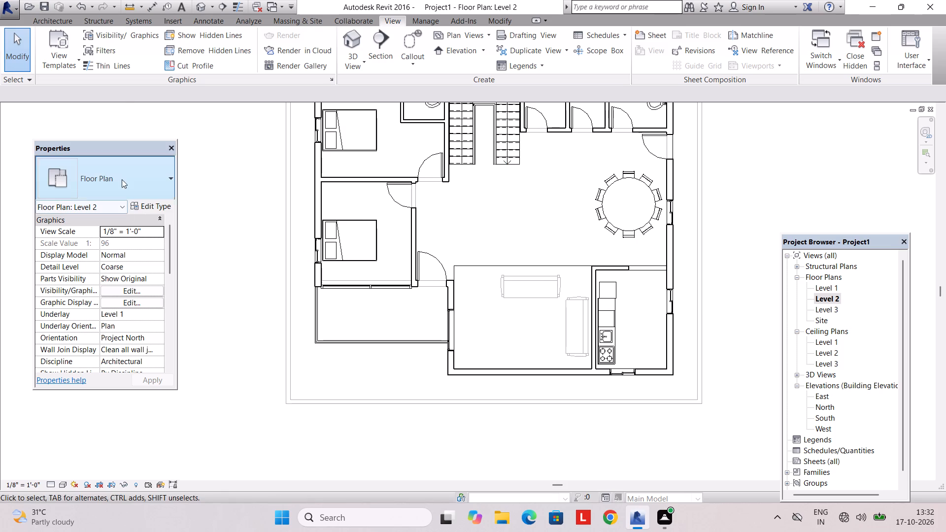
left_click(66, 26)
left_click(102, 42)
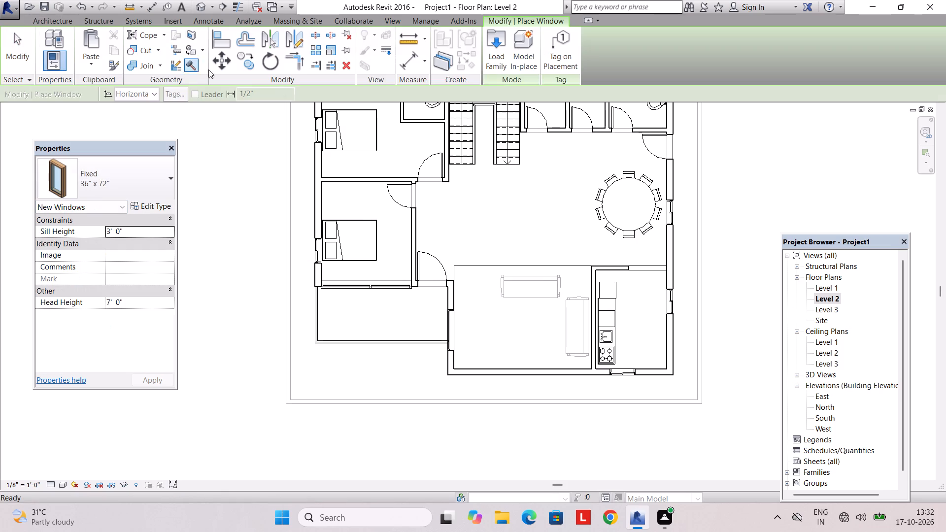
left_click(494, 56)
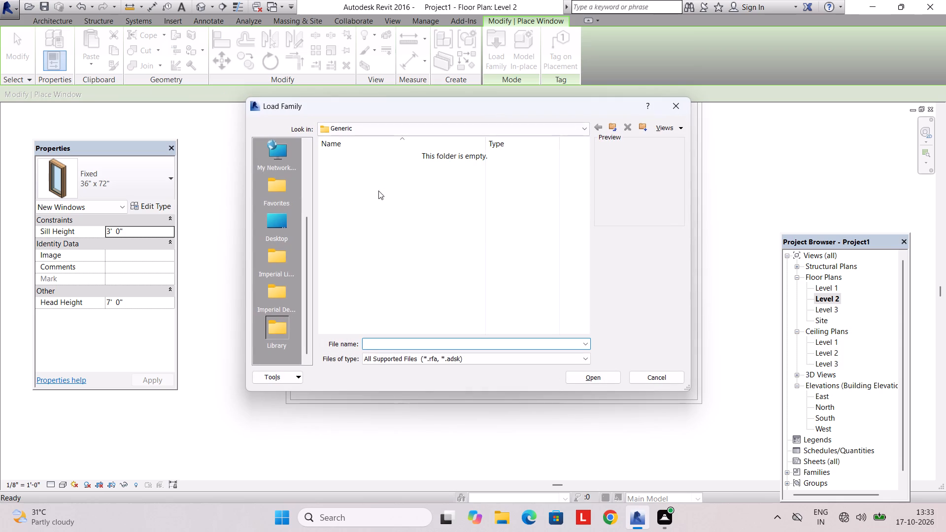
left_click(433, 137)
left_click(434, 131)
left_click(419, 199)
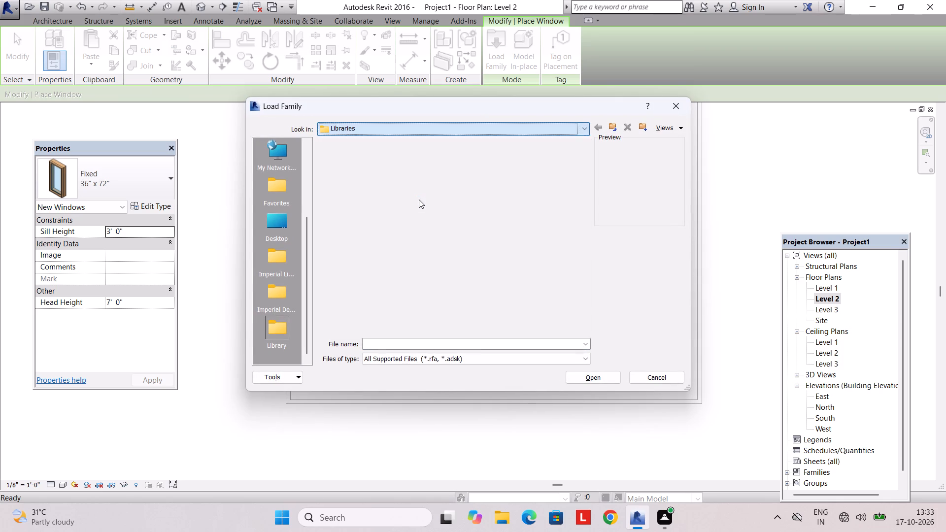
double_click(405, 177)
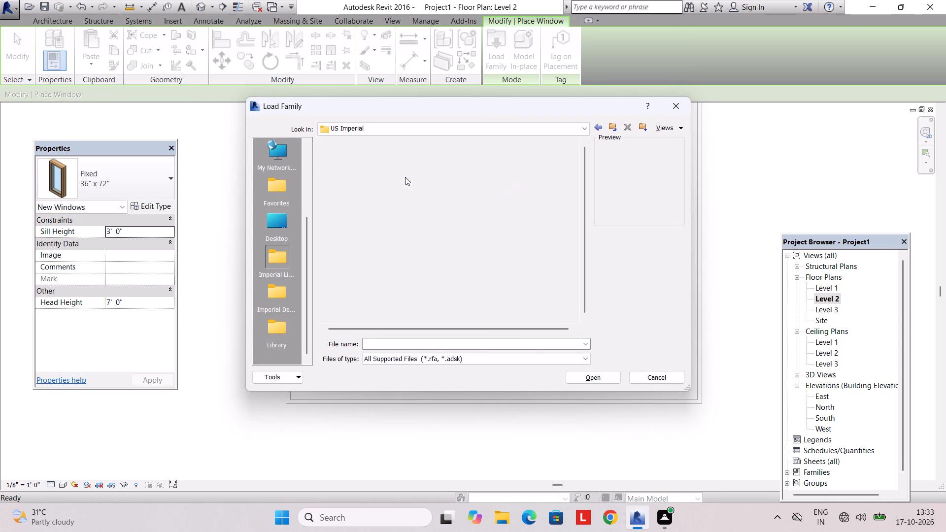
scroll(412, 216, "down", 14)
double_click(372, 323)
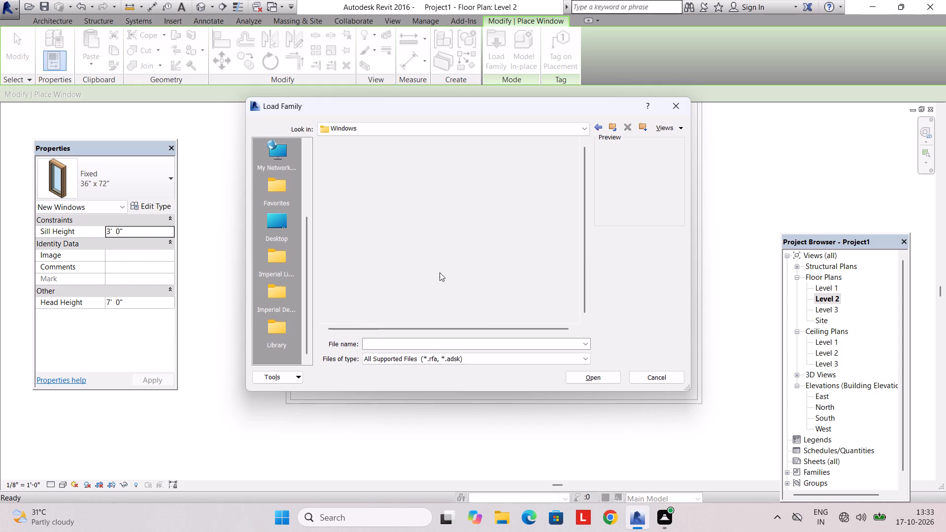
scroll(435, 238, "down", 4)
Compare the previews of the window families and load the Curtain Wall Awning family.
left_click(399, 323)
left_click(403, 310)
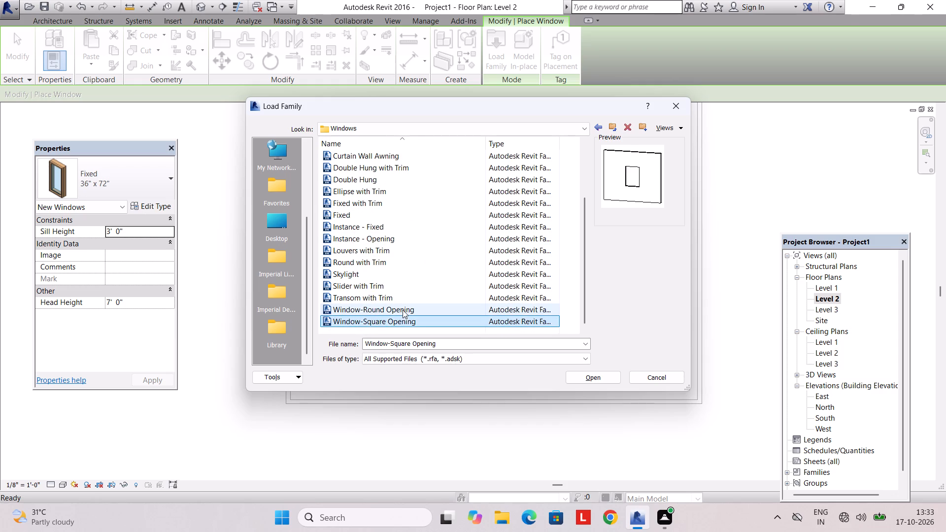
left_click(396, 292)
left_click(393, 278)
left_click(390, 266)
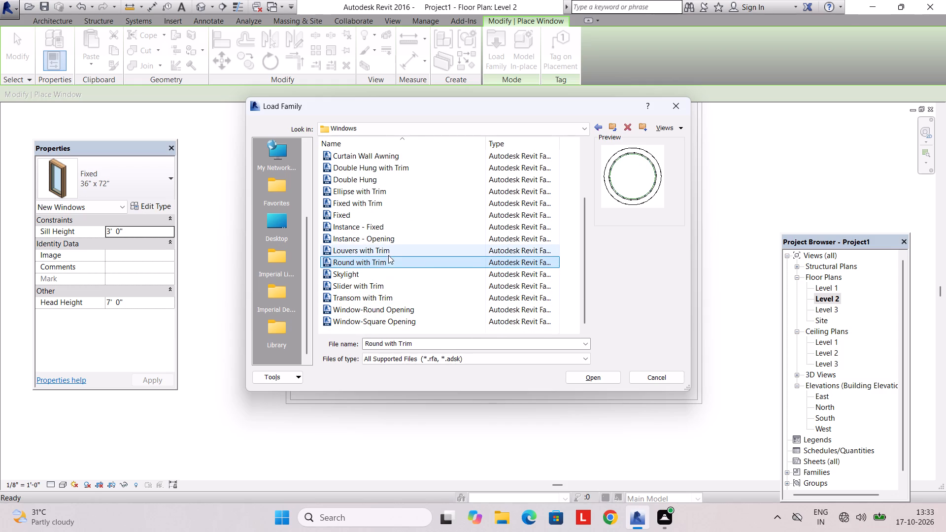
left_click(387, 253)
left_click(387, 237)
left_click(386, 227)
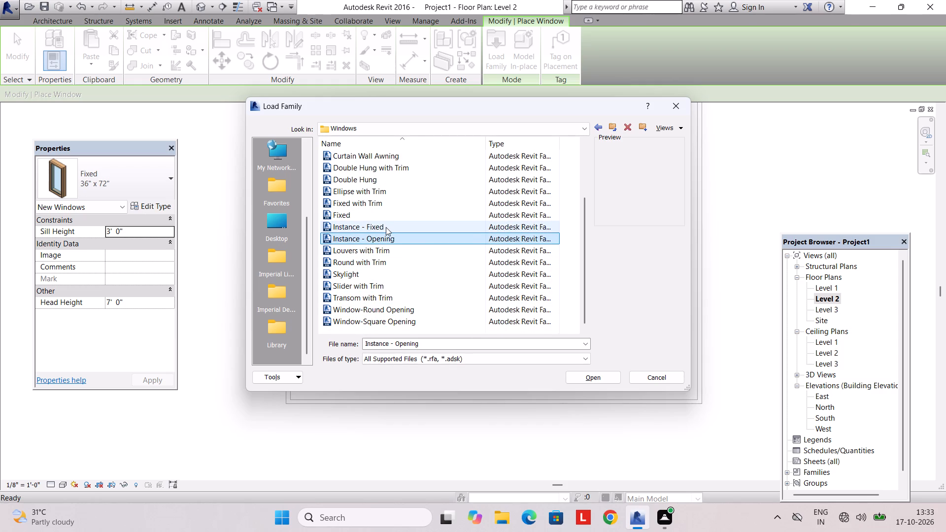
left_click(386, 215)
left_click(388, 207)
left_click(391, 193)
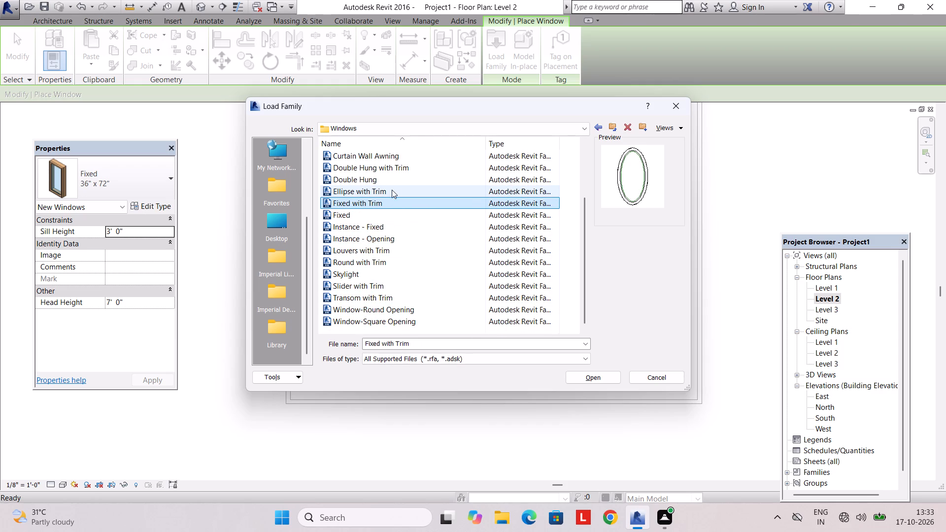
left_click(394, 180)
left_click(397, 170)
left_click(397, 166)
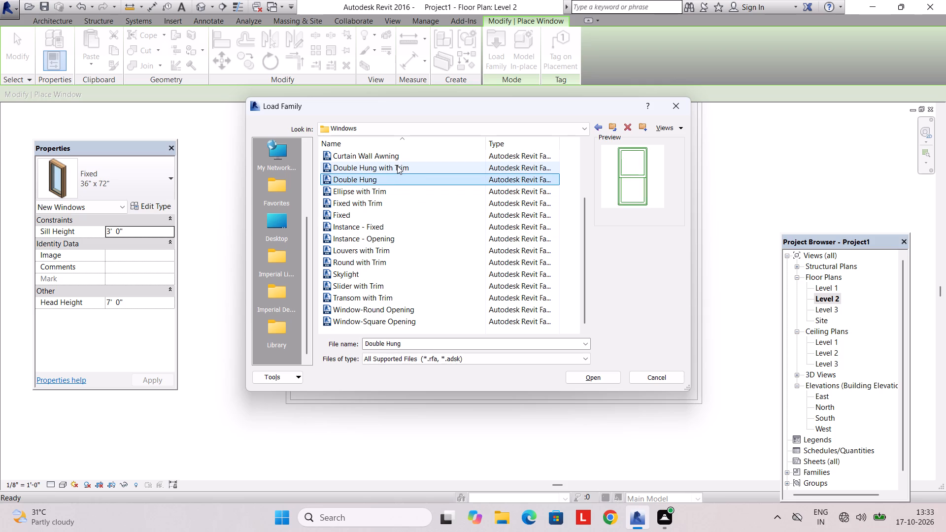
left_click(397, 165)
left_click(397, 160)
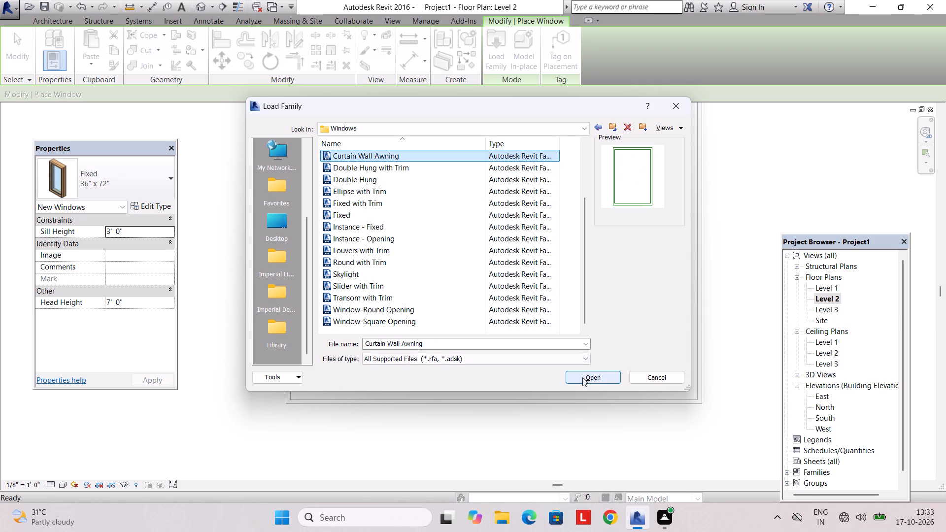
left_click(585, 377)
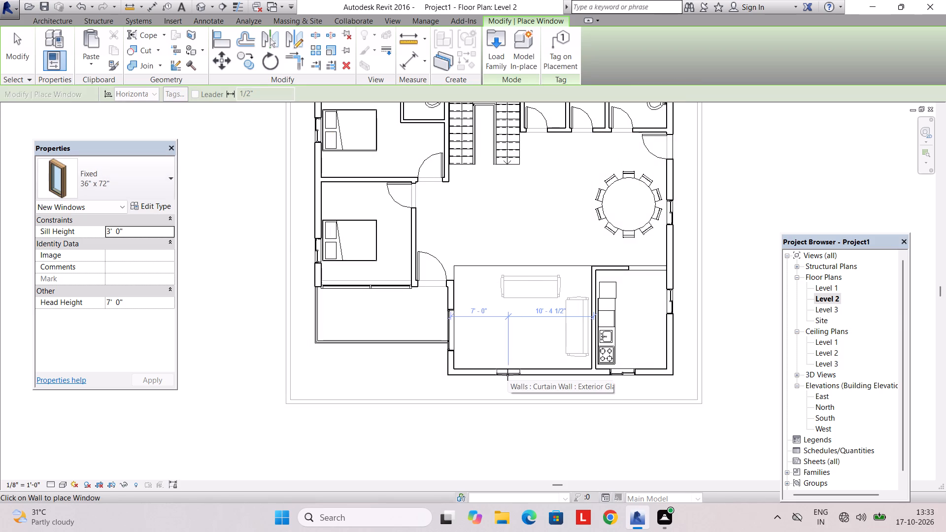
Place a Fixed 36" x 72" window in the front wall between balcony and kitchen, 7'-6" from the balcony-side wall.
scroll(507, 375, "up", 4)
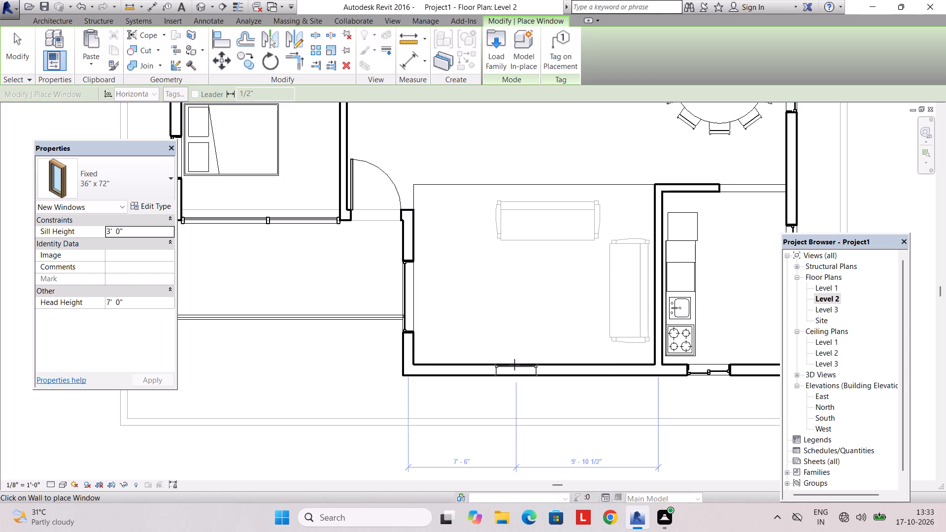
left_click(514, 365)
key("Escape")
key("Escape")
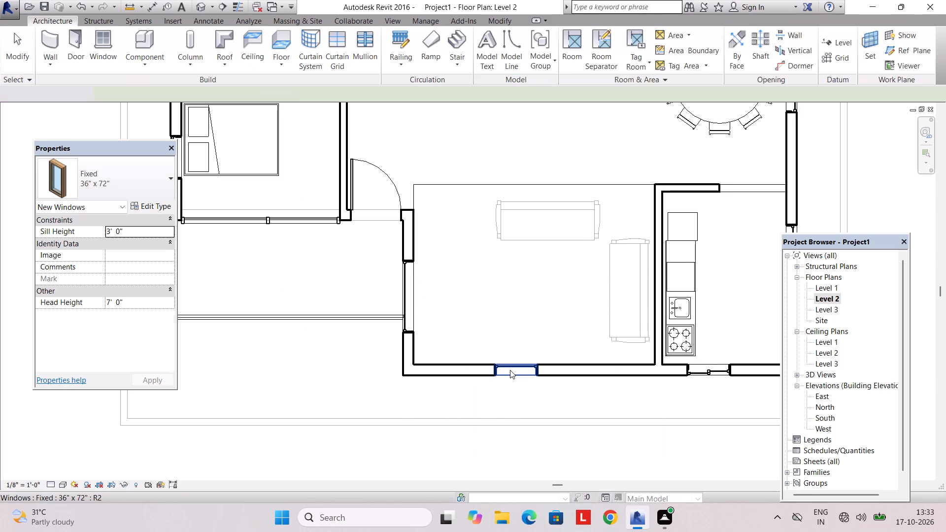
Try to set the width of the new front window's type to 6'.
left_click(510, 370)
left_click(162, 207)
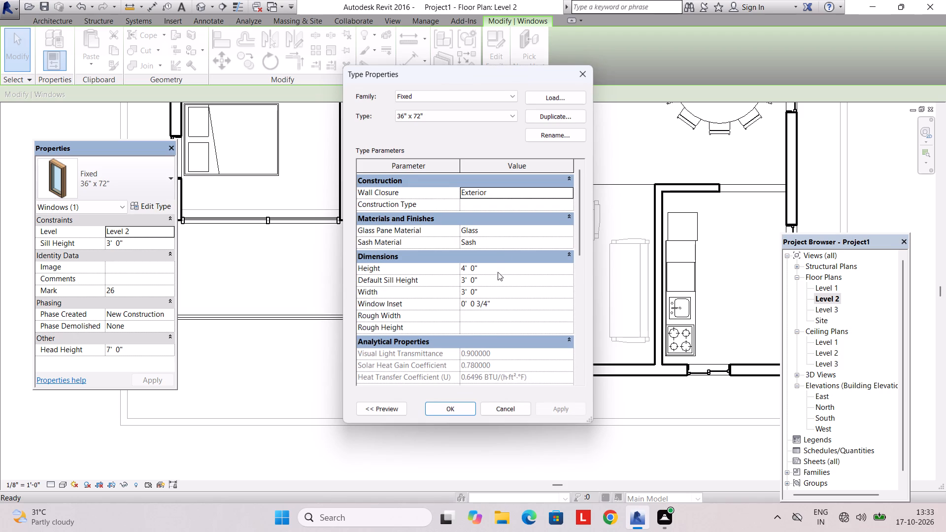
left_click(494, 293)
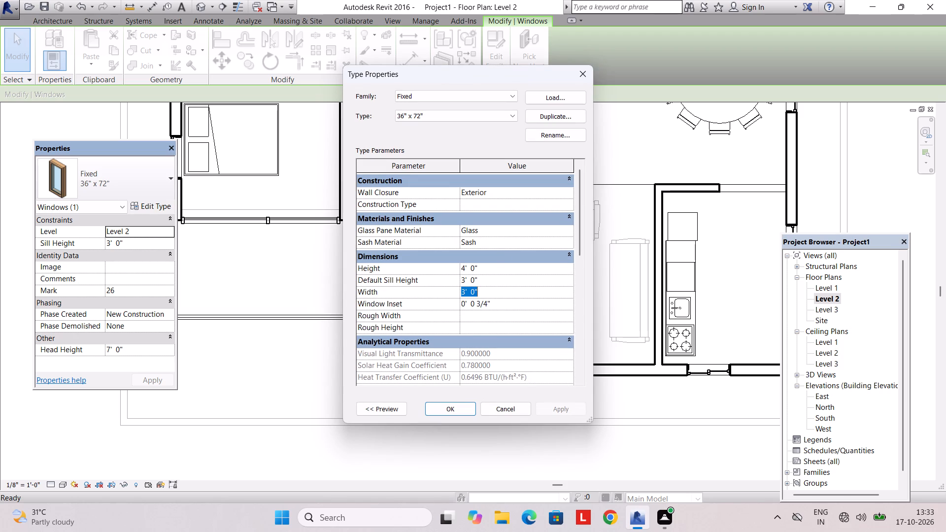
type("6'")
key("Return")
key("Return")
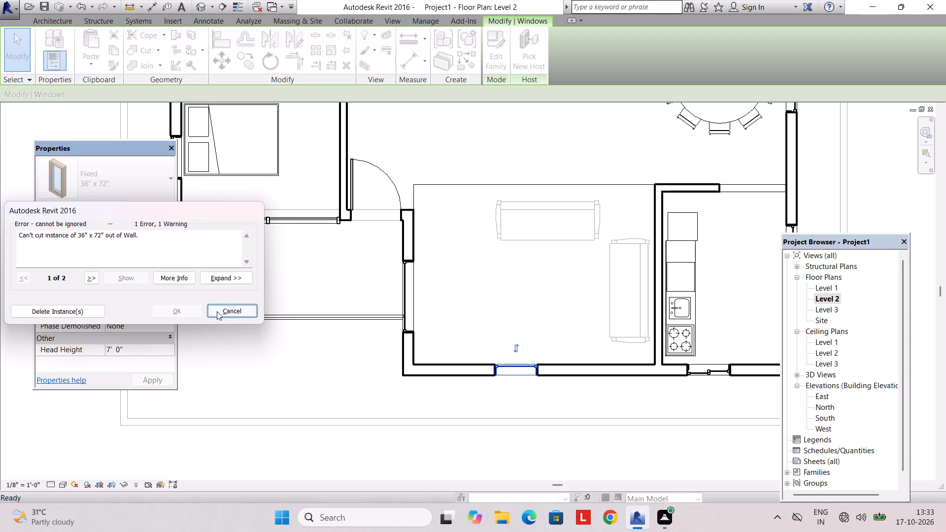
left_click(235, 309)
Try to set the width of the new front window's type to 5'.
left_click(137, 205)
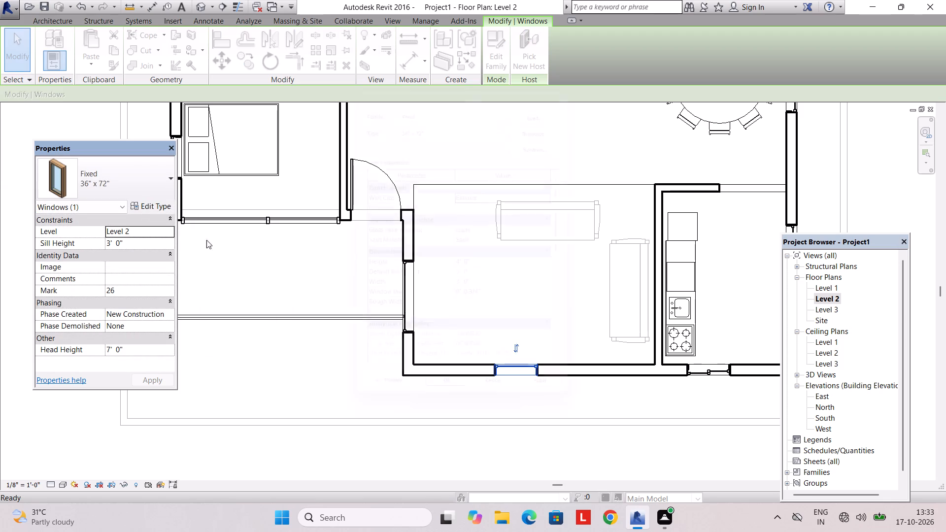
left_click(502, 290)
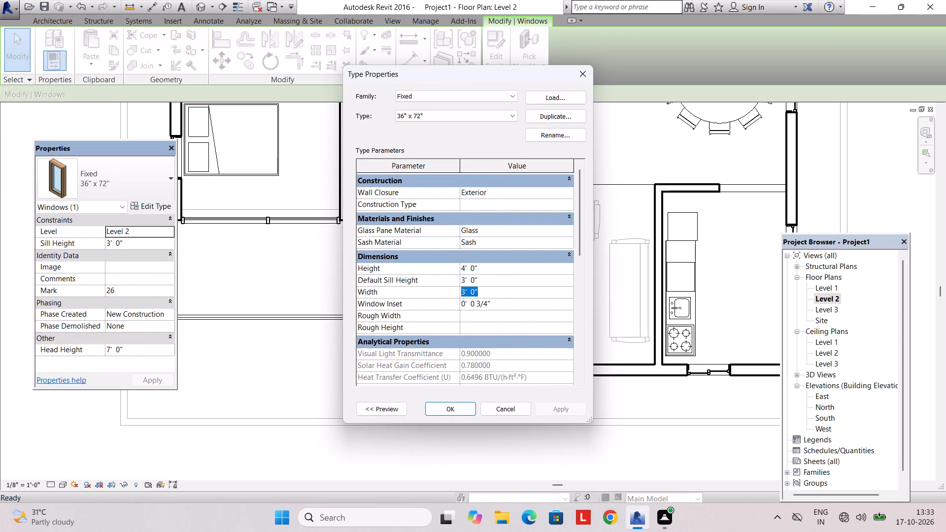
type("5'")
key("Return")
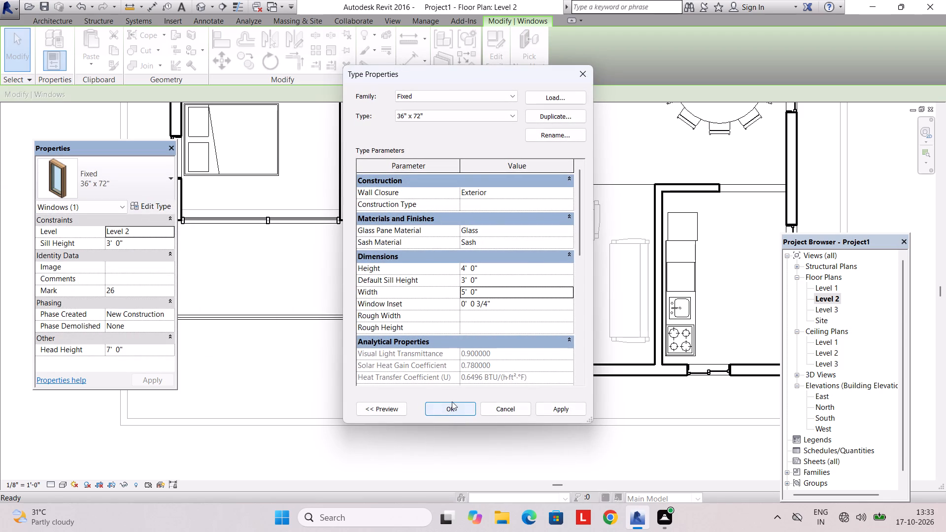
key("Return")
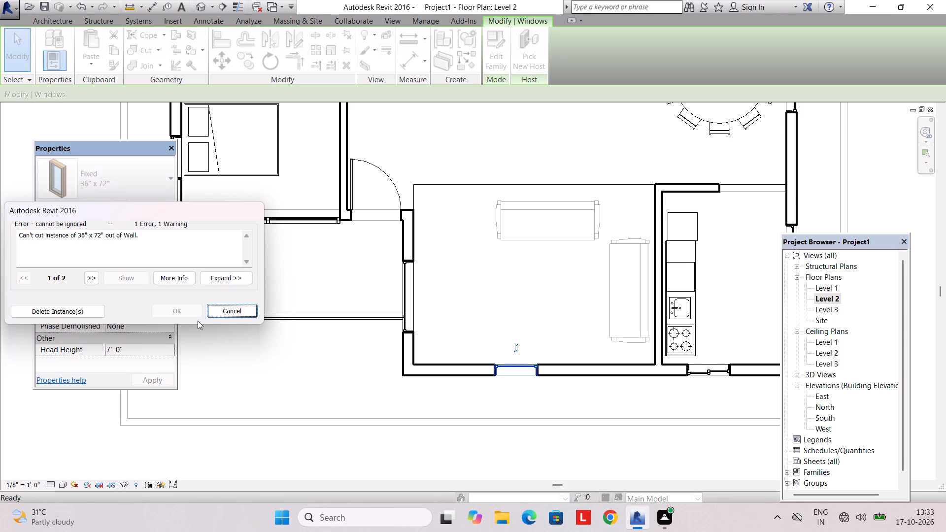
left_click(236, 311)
Change the new front window to the Slider with Trim 60" x 48" type.
scroll(476, 361, "up", 3)
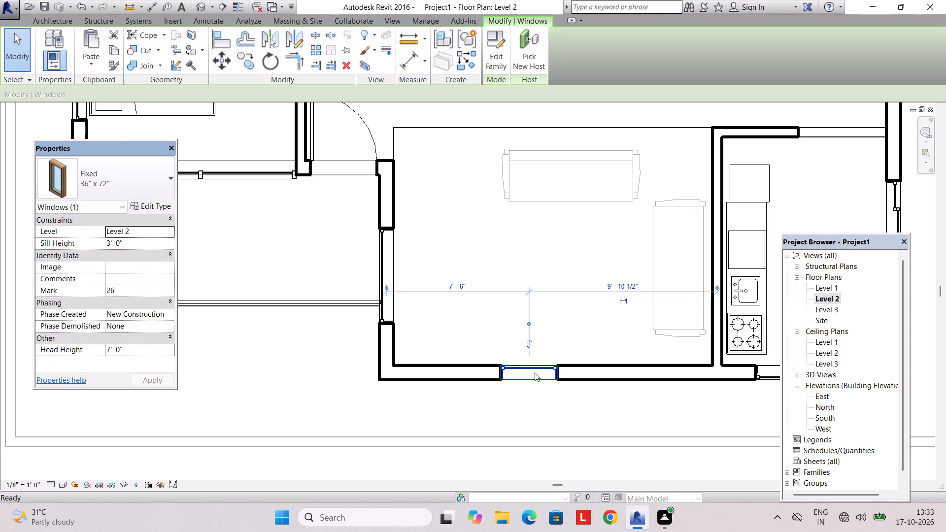
left_click(129, 189)
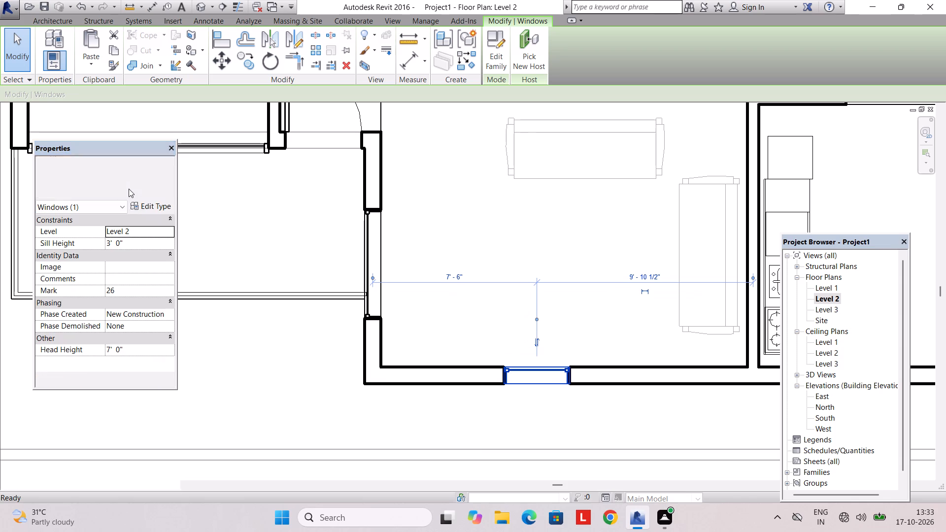
left_click(111, 345)
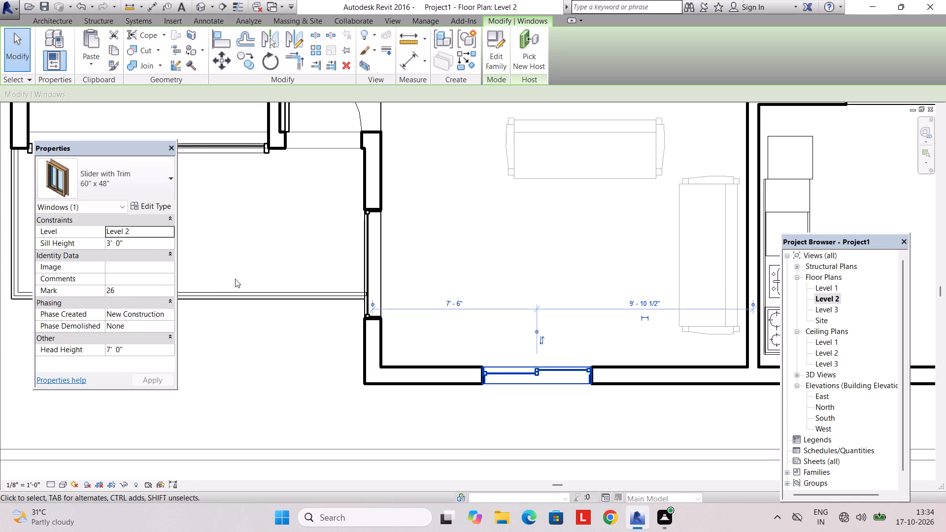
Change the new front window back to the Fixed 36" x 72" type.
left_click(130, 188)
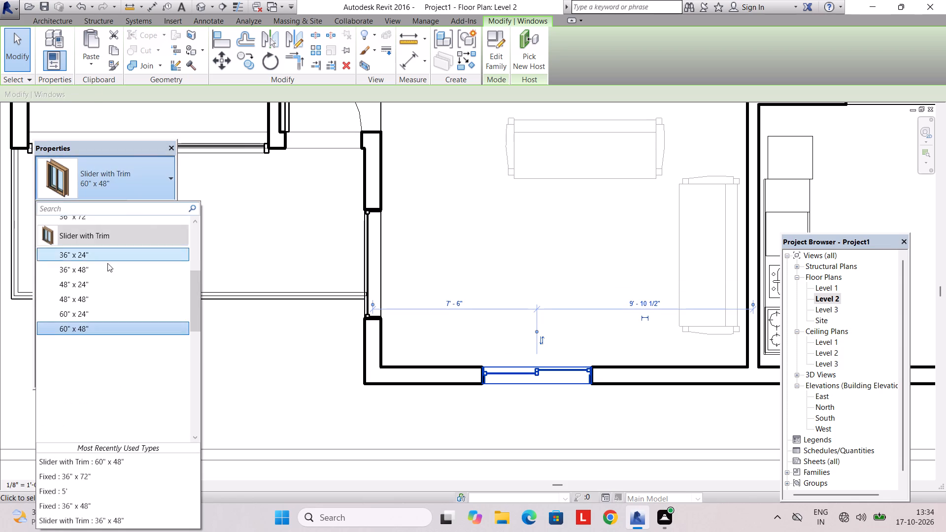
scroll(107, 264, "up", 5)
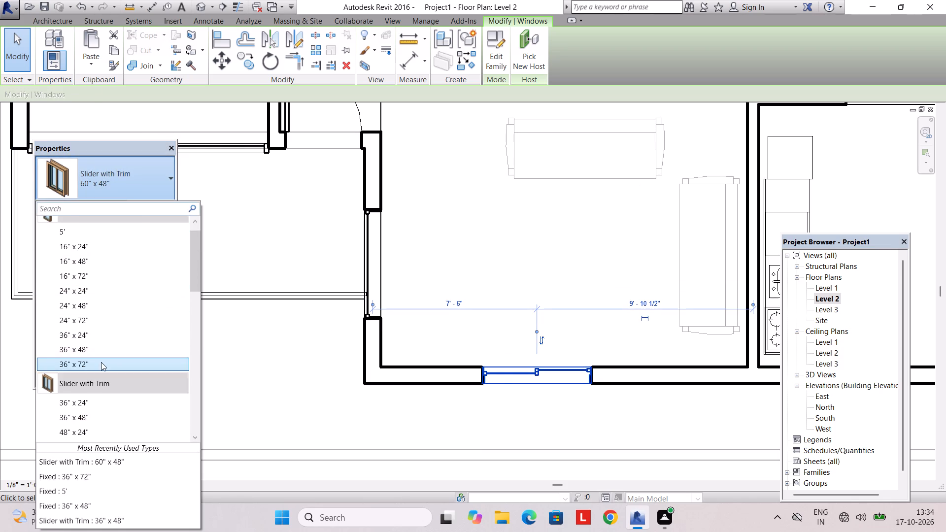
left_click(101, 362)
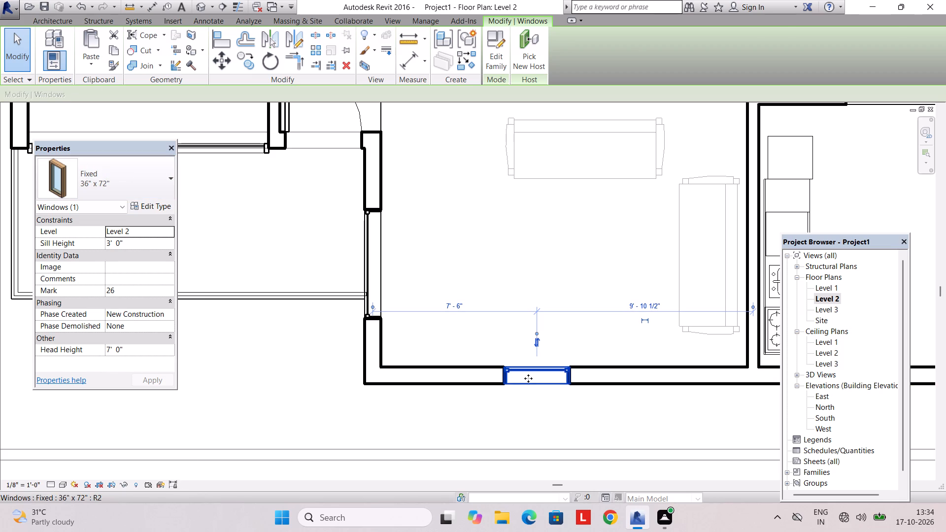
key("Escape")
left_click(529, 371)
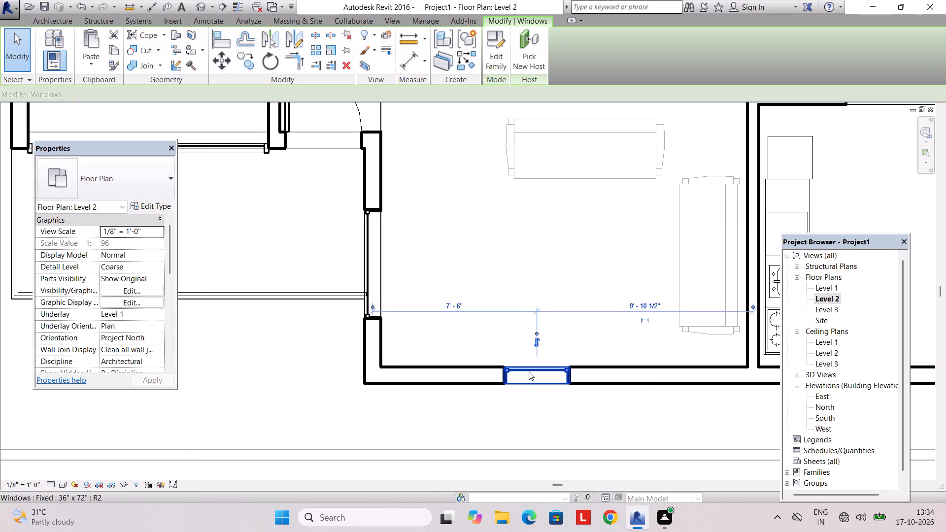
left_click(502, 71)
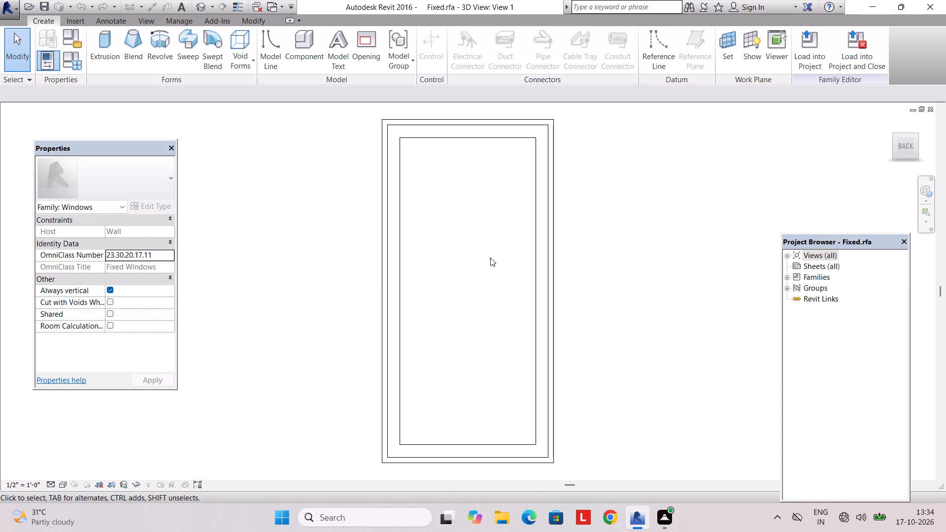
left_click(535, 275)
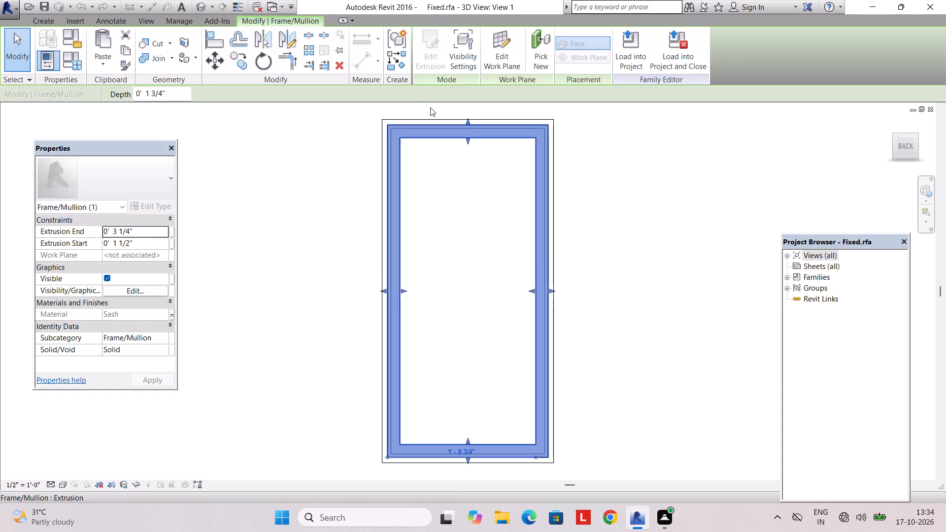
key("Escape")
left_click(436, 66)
Delete the Fixed window from the Level 2 front wall between the balcony and the kitchen.
scroll(502, 269, "down", 3)
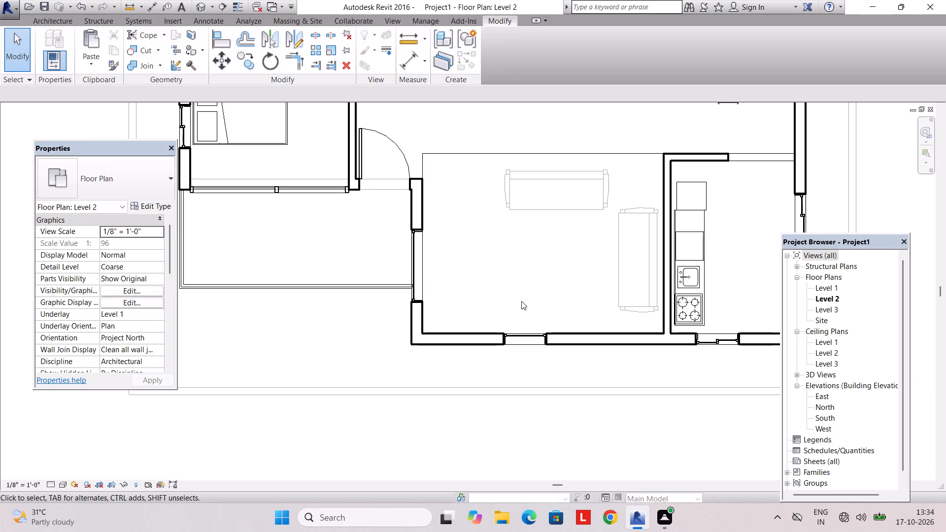
left_click(517, 326)
left_click(523, 344)
key("Delete")
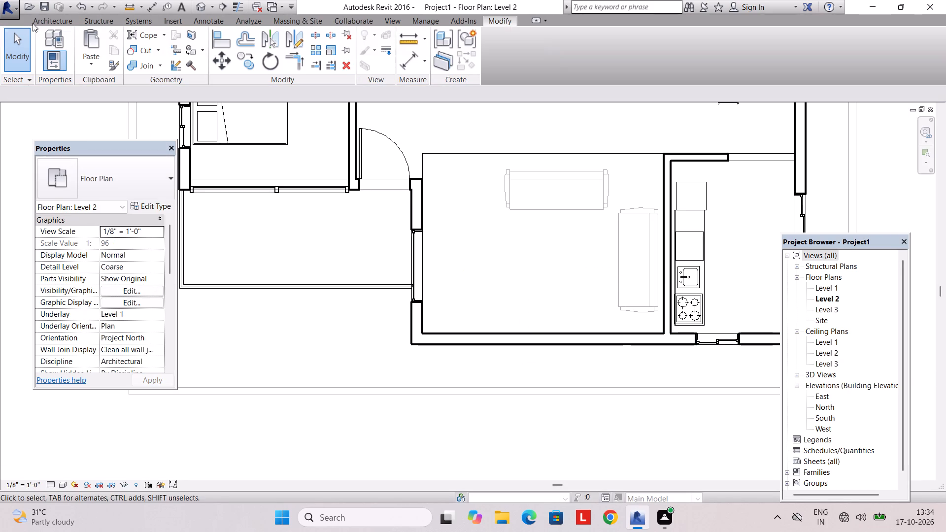
Load the Casement with Trim window family from the Windows folder of the US Imperial library for placement.
left_click(47, 19)
left_click(106, 66)
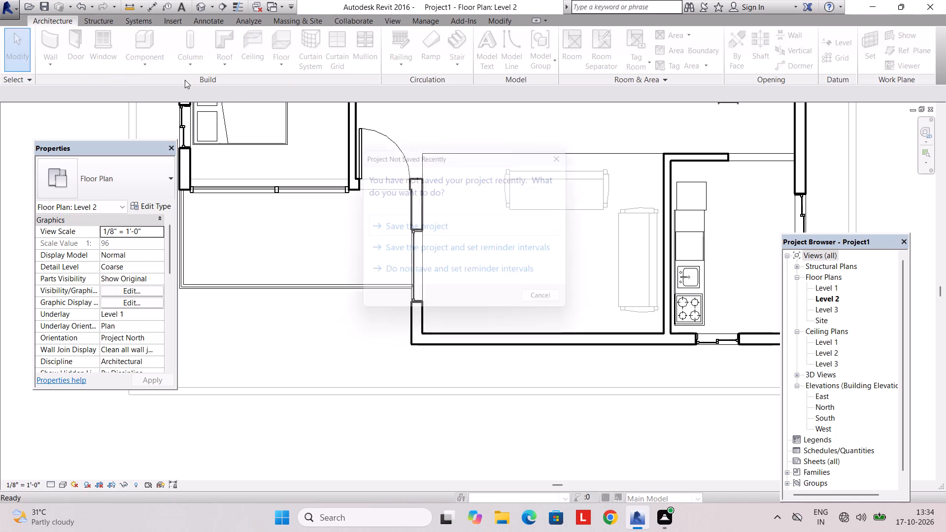
left_click(572, 151)
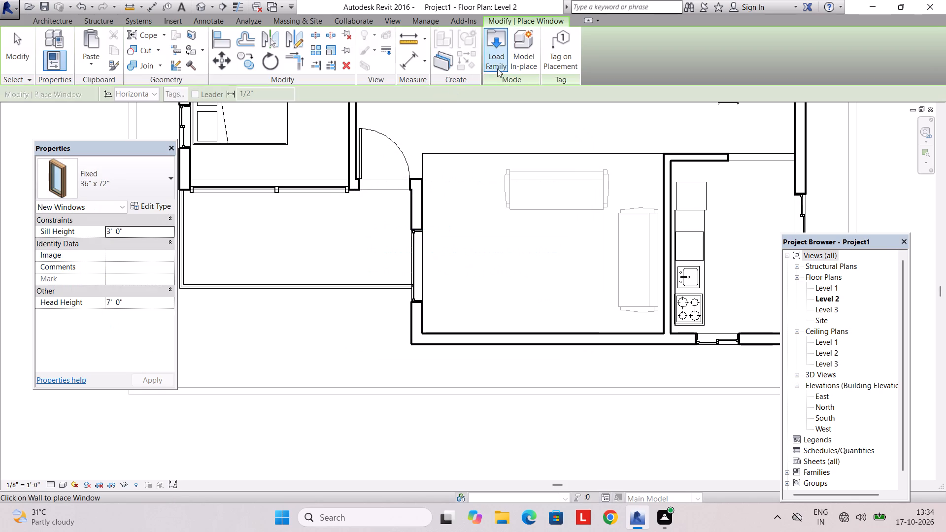
left_click(487, 68)
left_click(429, 130)
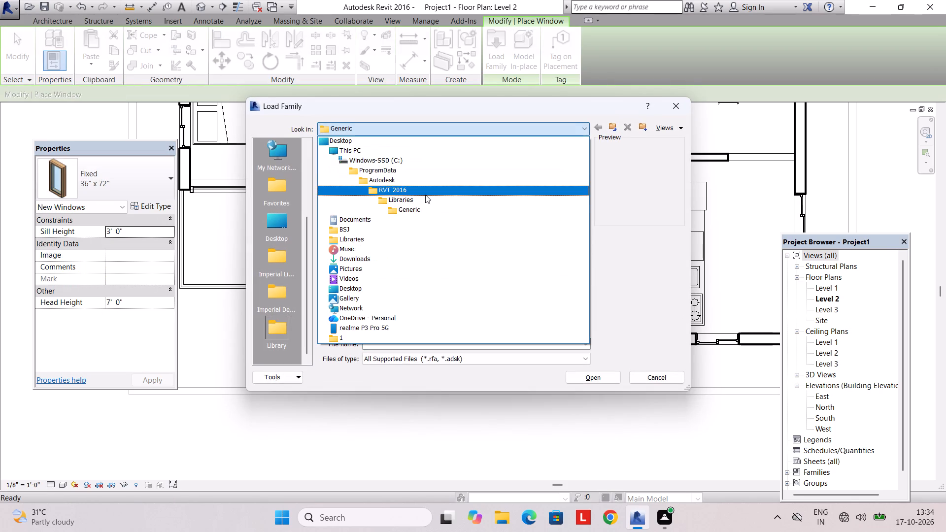
left_click(425, 201)
double_click(398, 179)
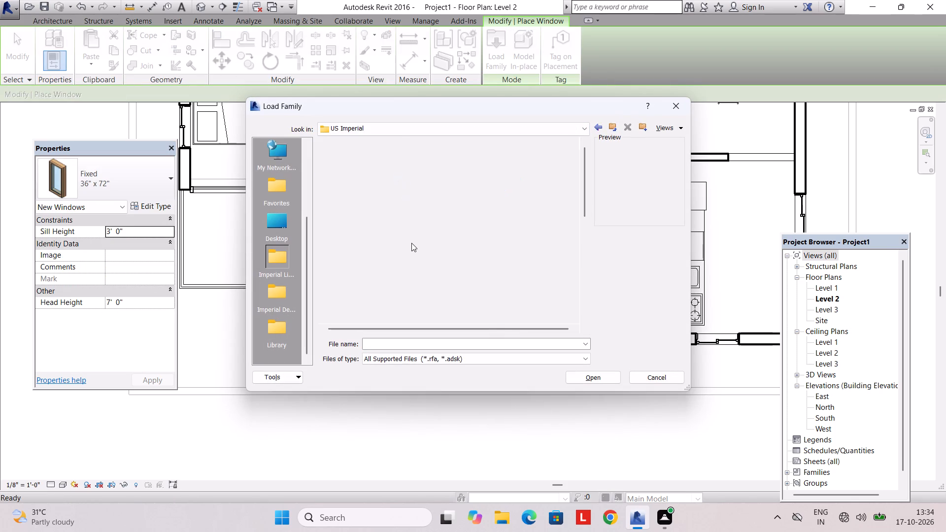
scroll(411, 242, "down", 13)
double_click(362, 321)
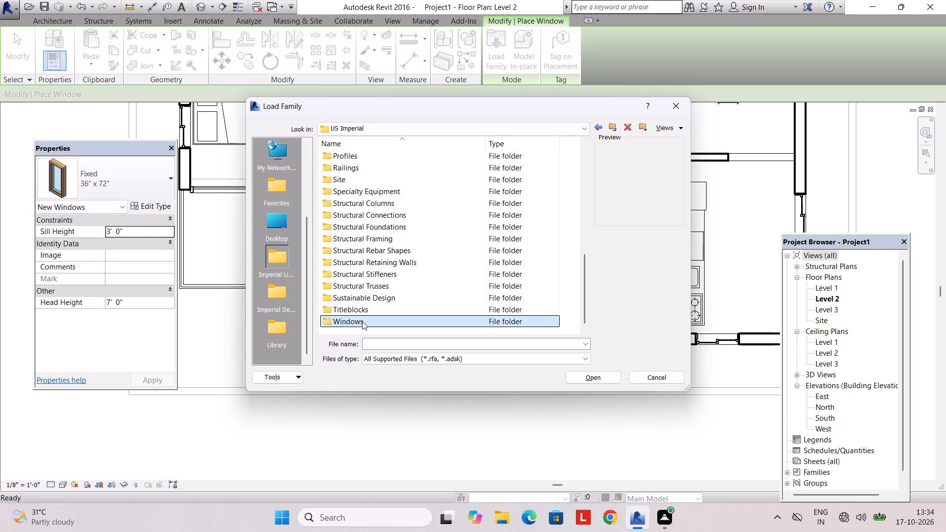
left_click(383, 166)
left_click(383, 173)
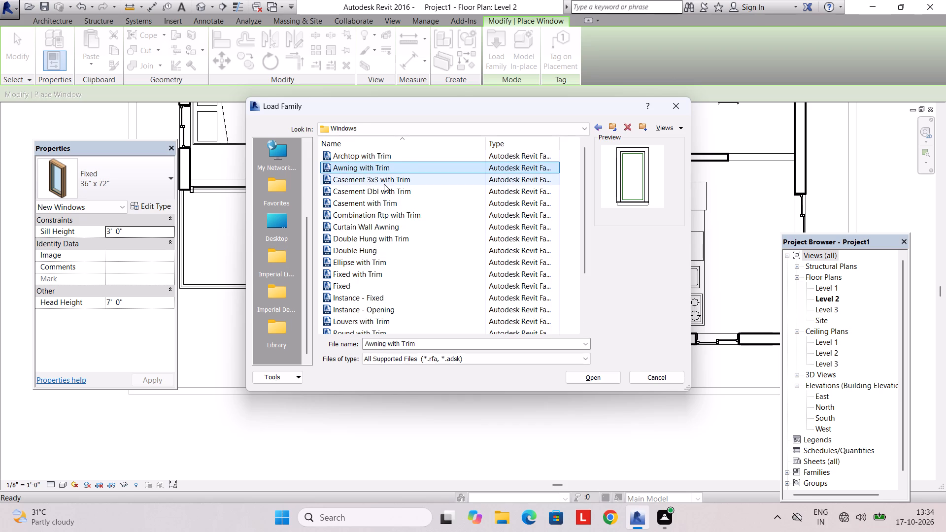
left_click(384, 187)
left_click(383, 198)
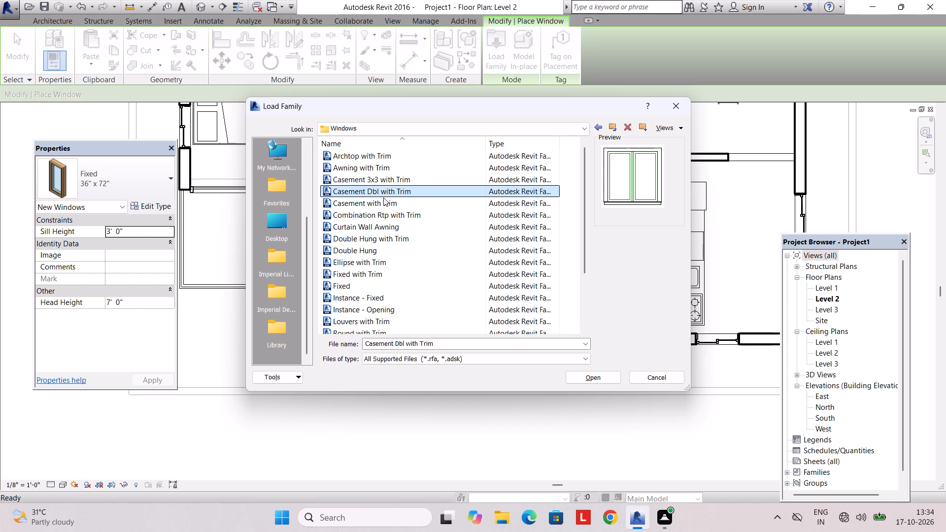
left_click(592, 374)
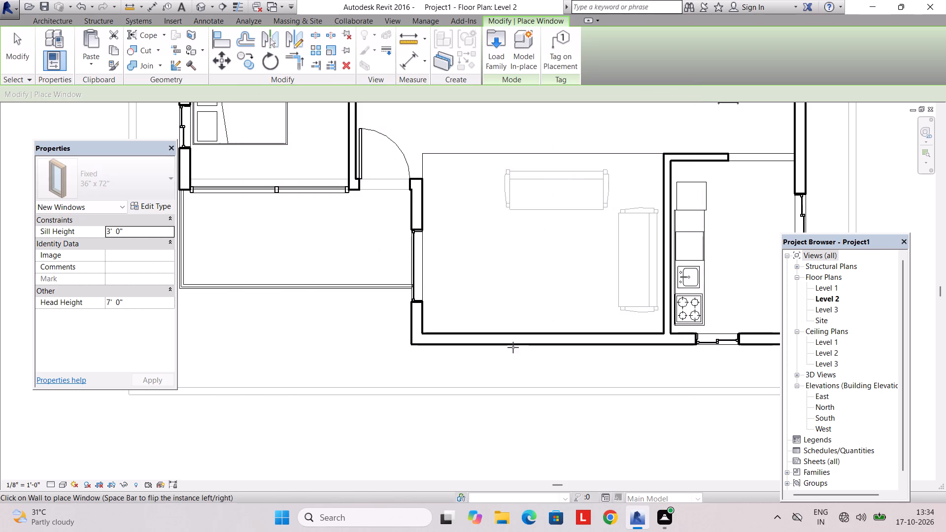
Place a Casement with Trim 36" x 48" window in the front wall between balcony and kitchen, 7'-6" from the balcony-side wall.
left_click(525, 342)
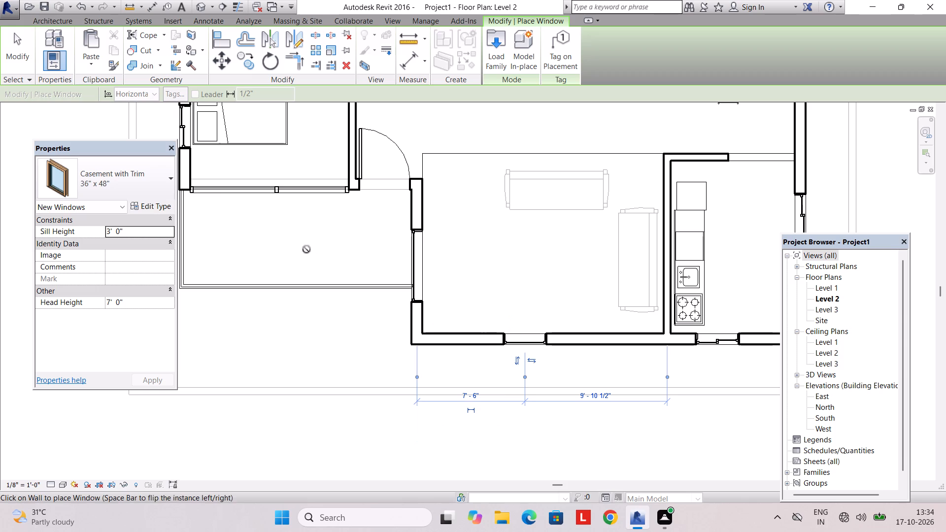
key("Escape")
key("Escape")
Set the width of the new casement window's type to 6'.
left_click(523, 344)
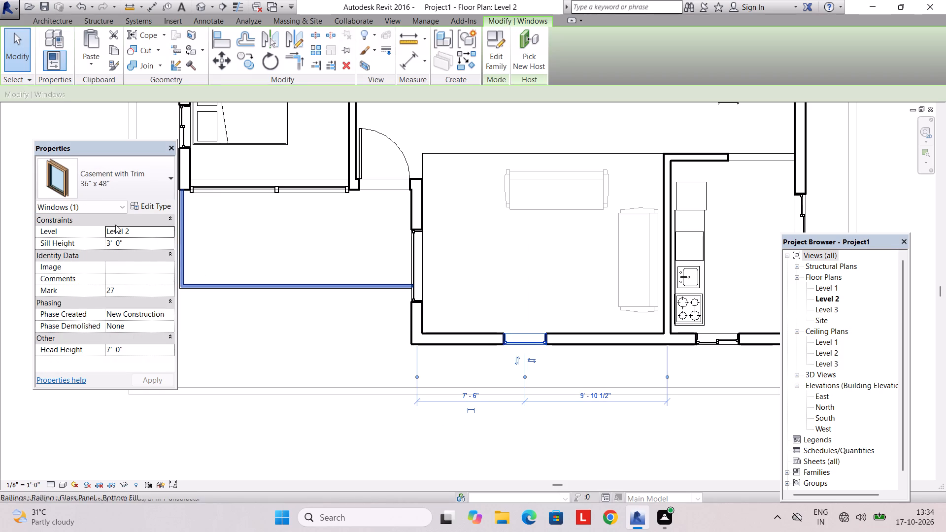
left_click(140, 204)
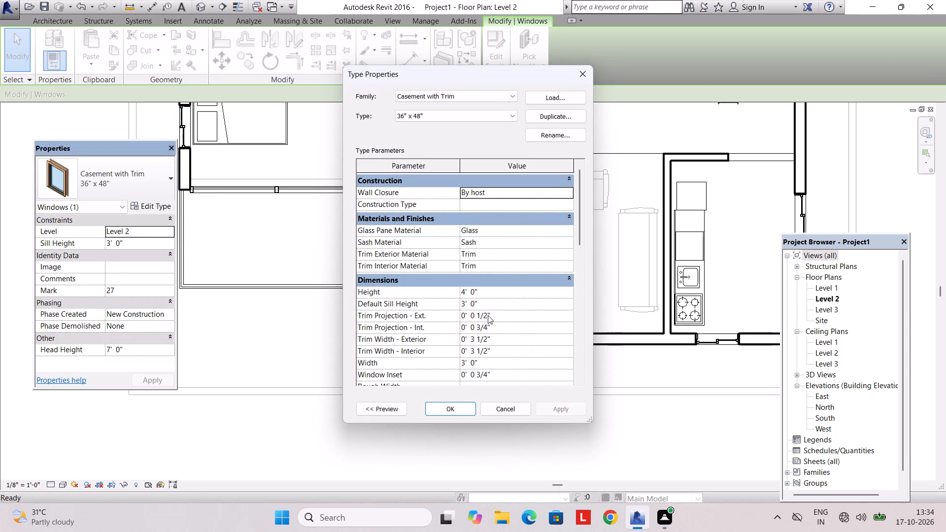
left_click(488, 364)
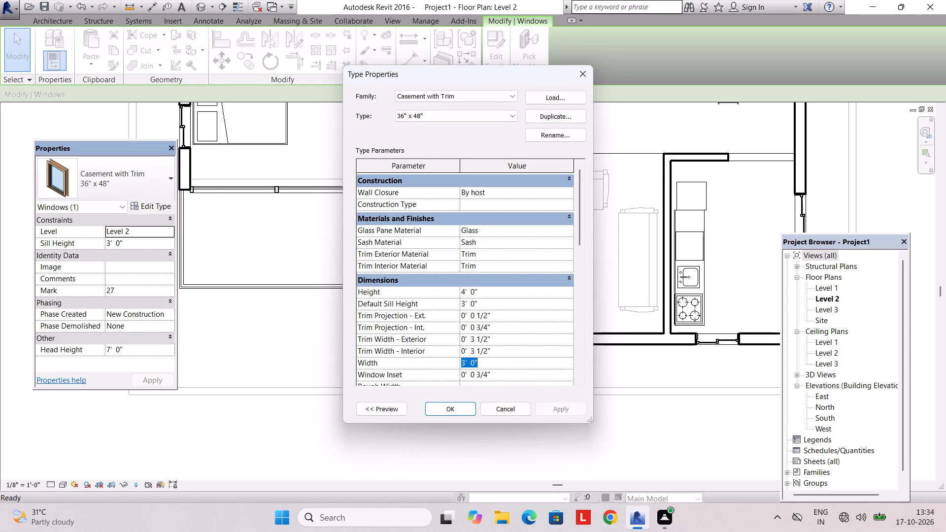
type("6'")
key("Return")
key("Return")
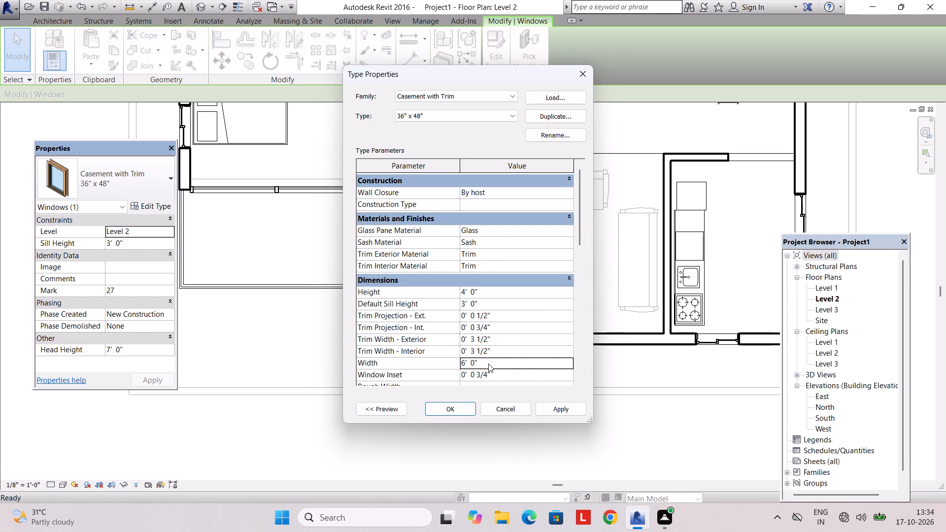
key("Escape")
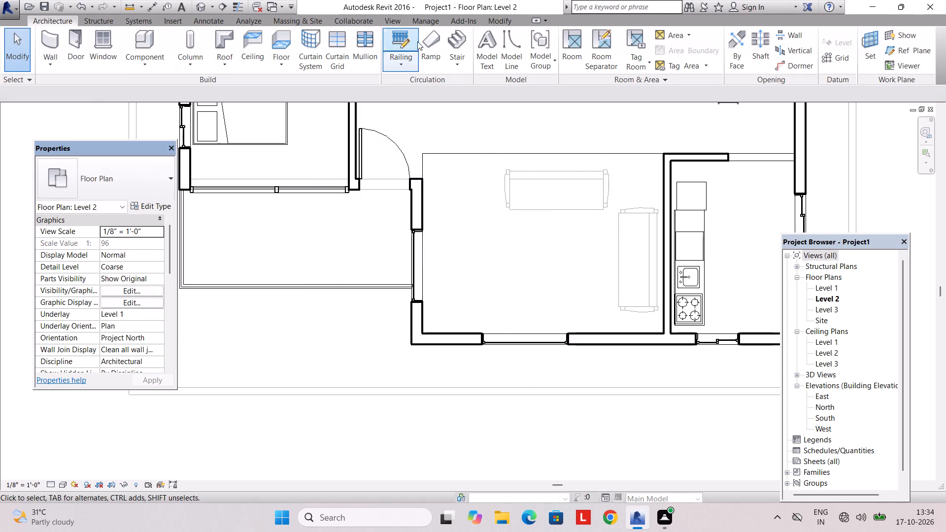
Open the 3D view and examine the new casement window on the house's front facade.
left_click(397, 19)
left_click(358, 42)
scroll(440, 195, "down", 2)
middle_click_drag(446, 213, 358, 146, "shift")
middle_click_drag(431, 269, 421, 181)
scroll(478, 299, "up", 2)
middle_click_drag(467, 290, 461, 259, "shift")
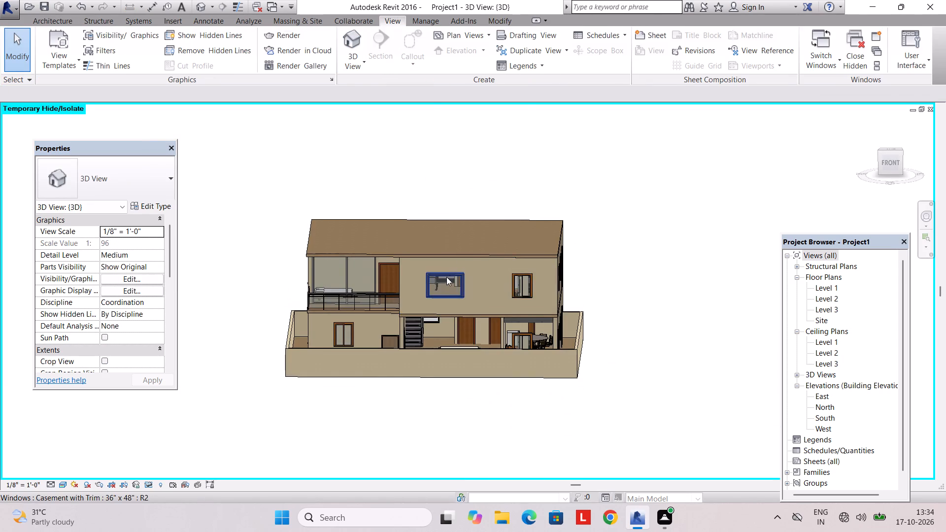
scroll(446, 277, "up", 2)
middle_click_drag(446, 279, 461, 266, "shift")
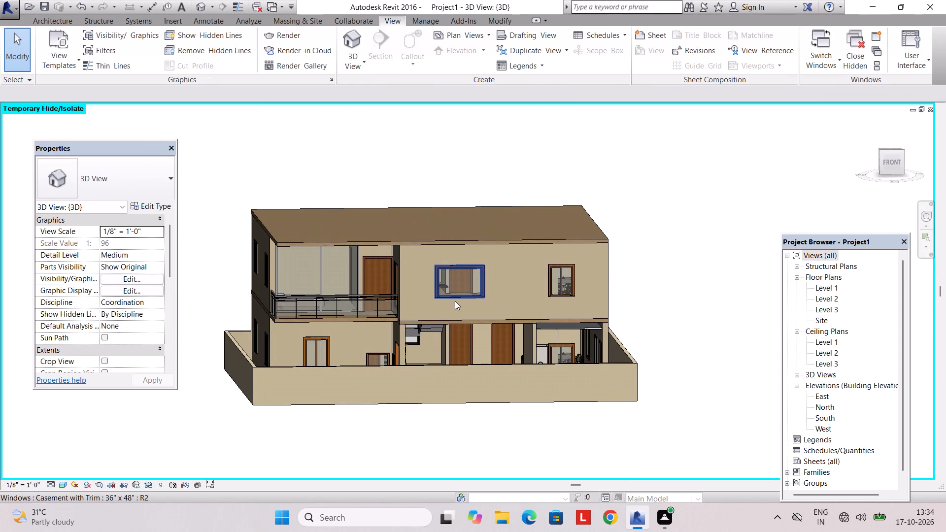
Set the casement window type's default sill height to 2' and its height to 6'.
left_click(458, 301)
left_click(155, 207)
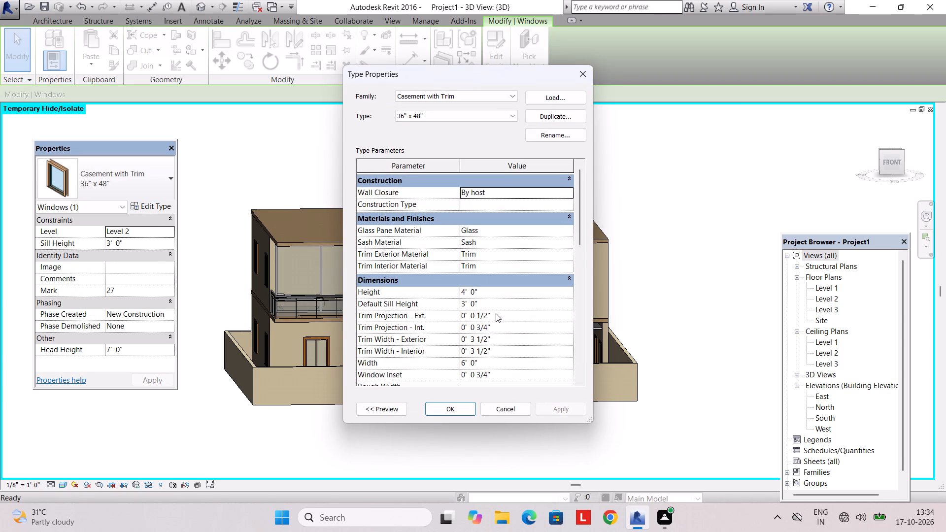
left_click(487, 303)
type("2'")
key("Return")
left_click(488, 291)
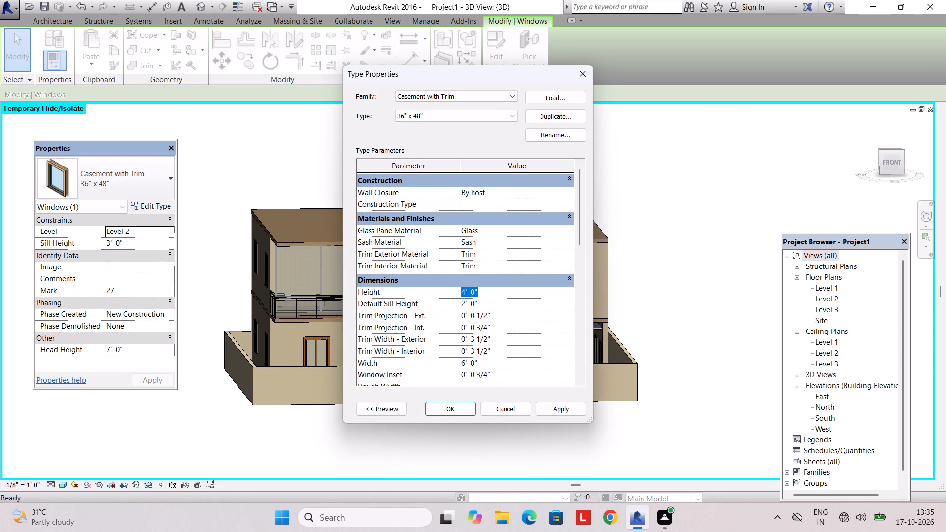
type("6'")
key("Return")
key("Return")
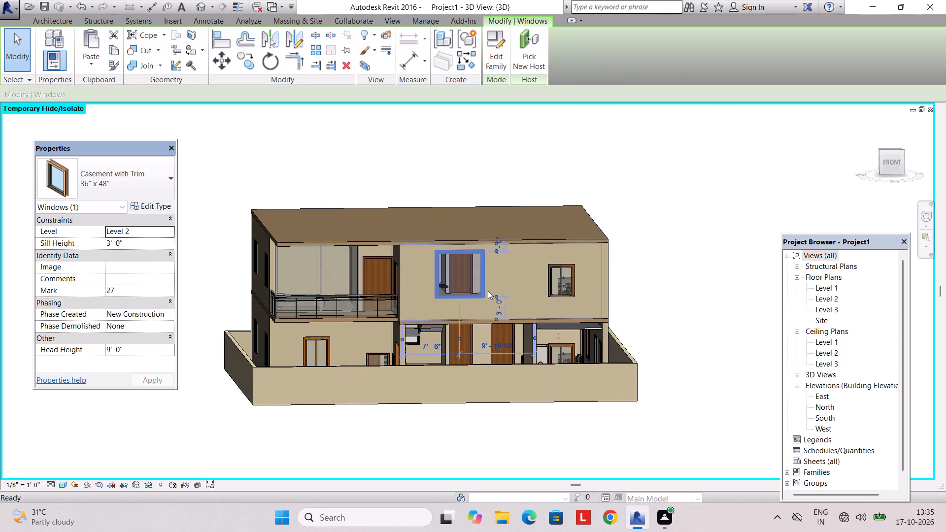
Set the sill height of the placed casement window to 2'.
scroll(460, 293, "up", 5)
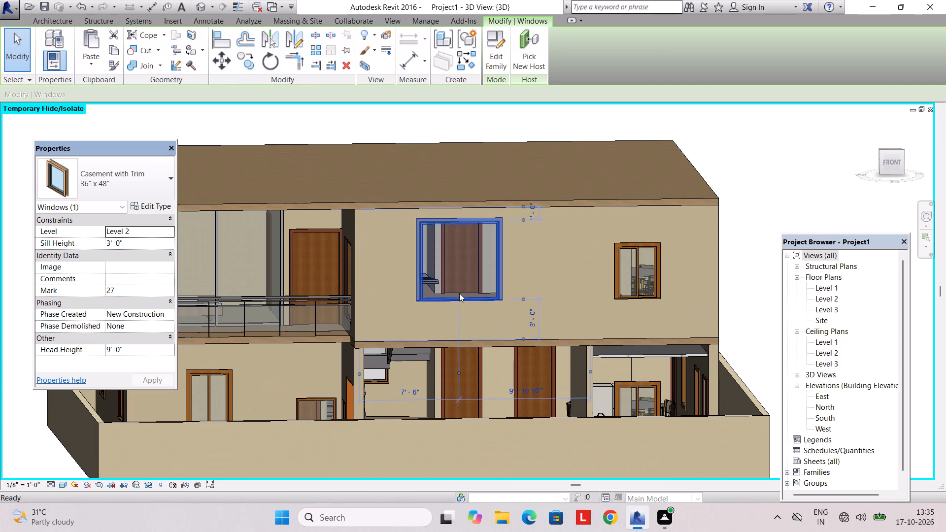
key("Escape")
left_click(462, 301)
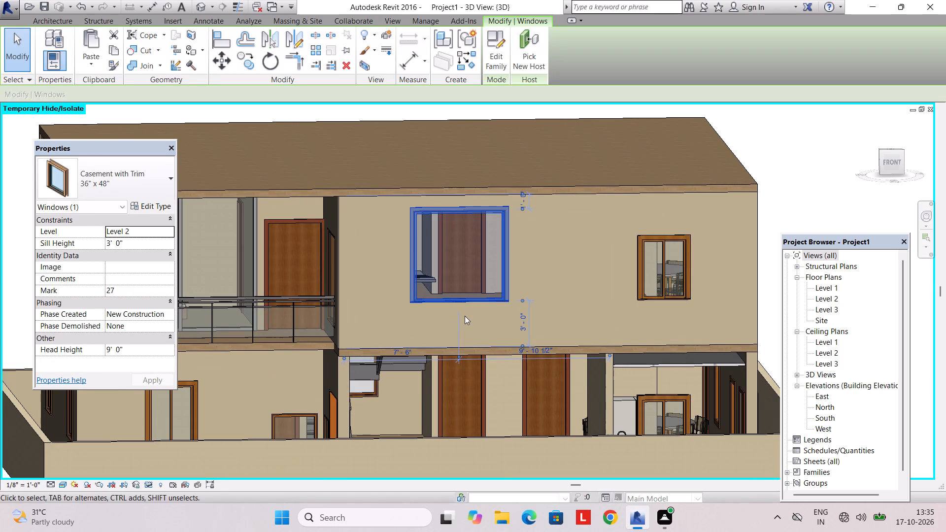
left_click(161, 244)
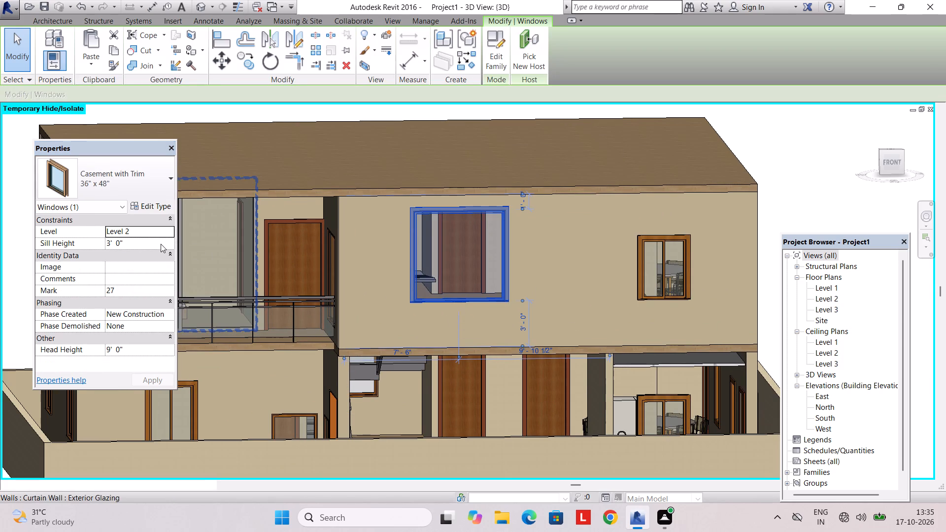
type("2'")
key("Return")
key("Return")
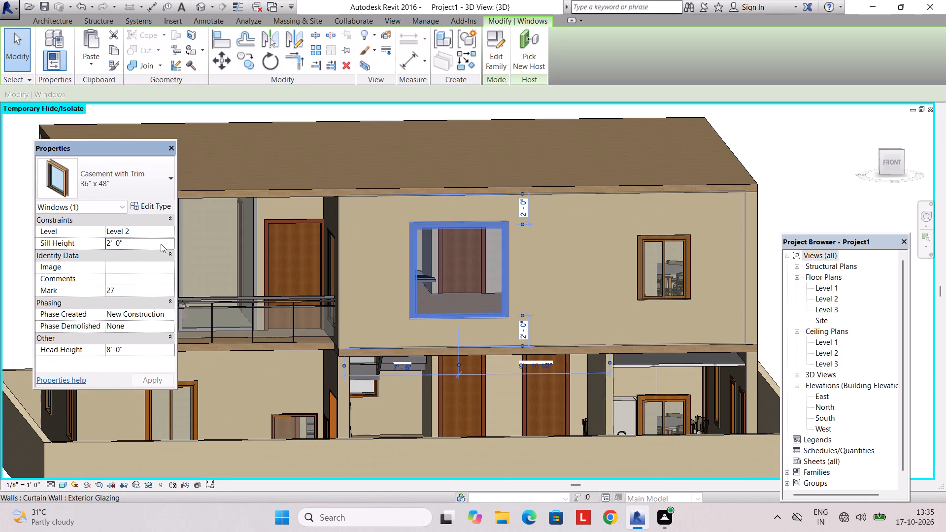
key("Escape")
key("Escape")
Set the exterior trim material of the large Level 2 front casement window's type to Stainless Steel.
scroll(502, 272, "down", 3)
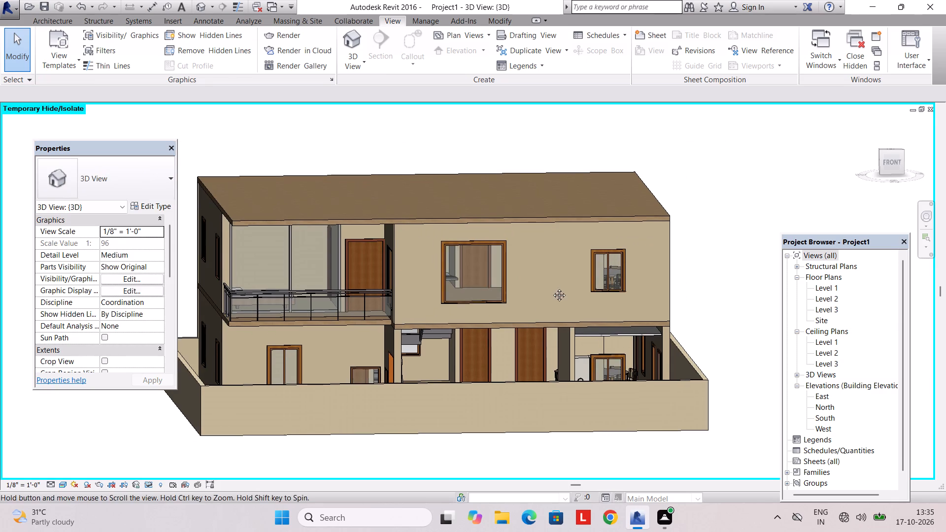
middle_click_drag(522, 322, 508, 349, "shift")
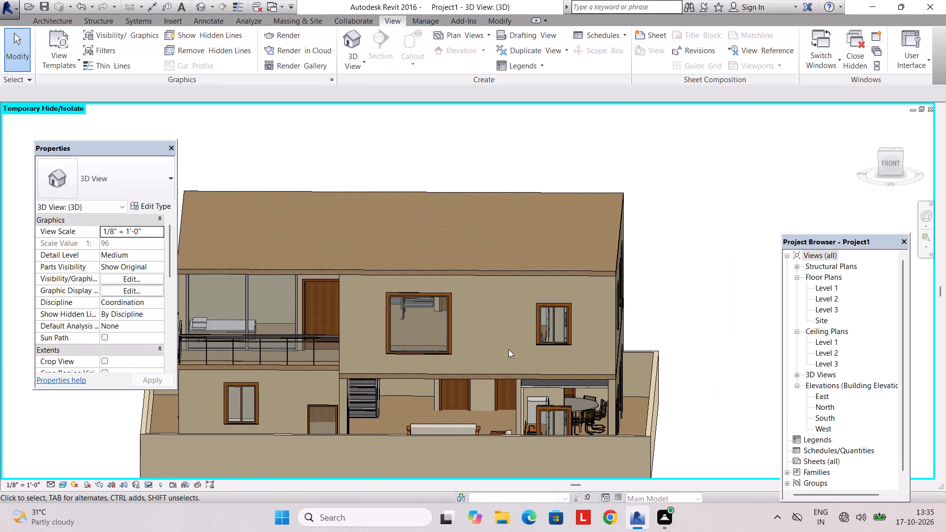
left_click(424, 292)
left_click(152, 211)
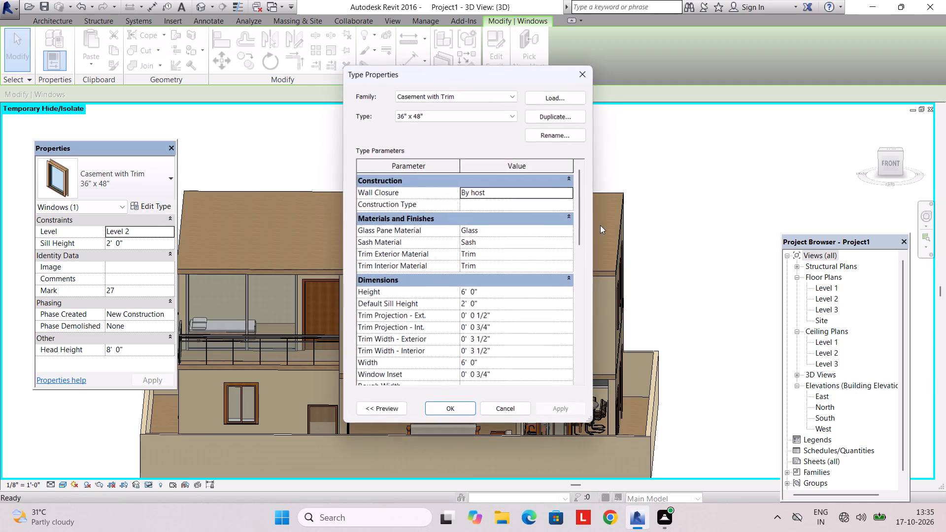
left_click(571, 252)
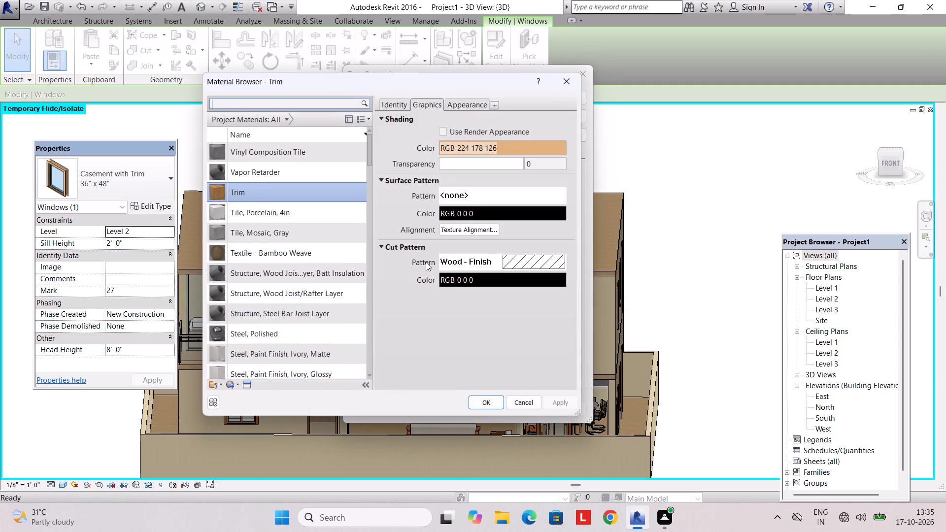
scroll(252, 267, "down", 7)
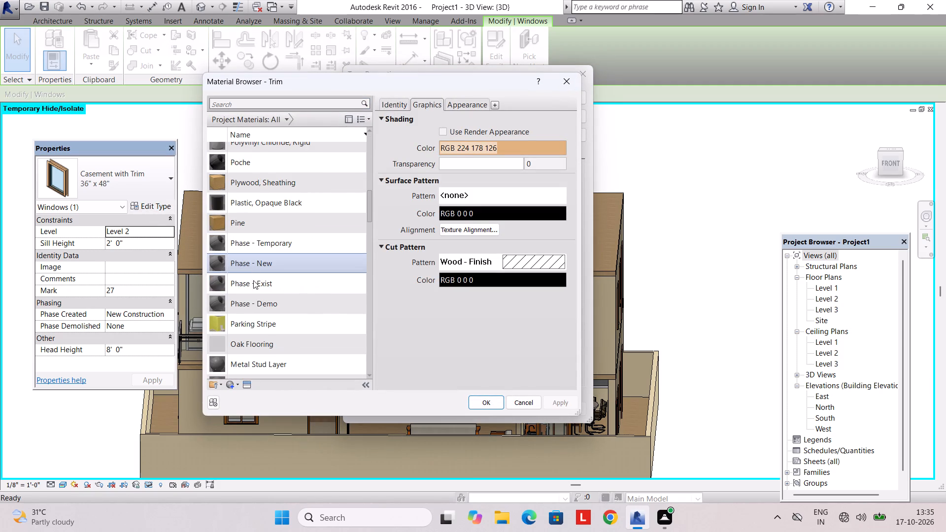
scroll(255, 285, "down", 4)
scroll(258, 276, "up", 2)
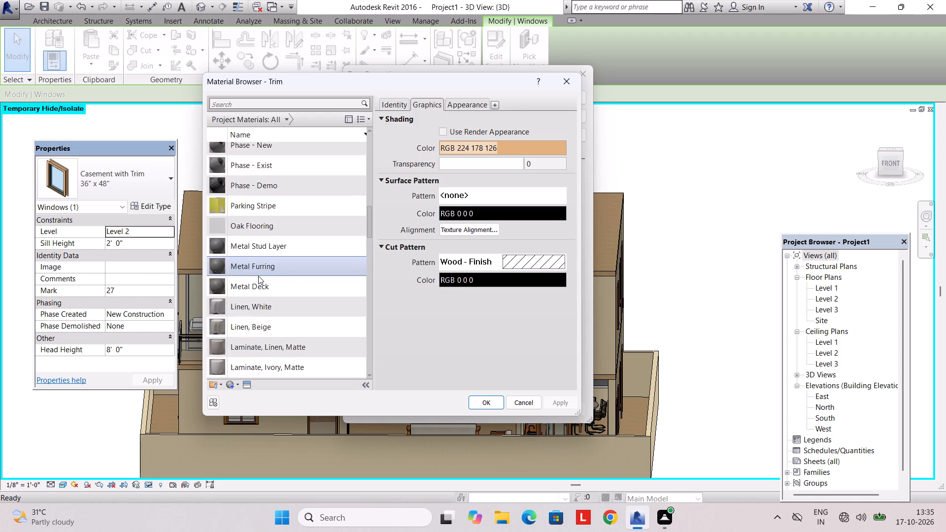
scroll(258, 276, "up", 5)
double_click(269, 219)
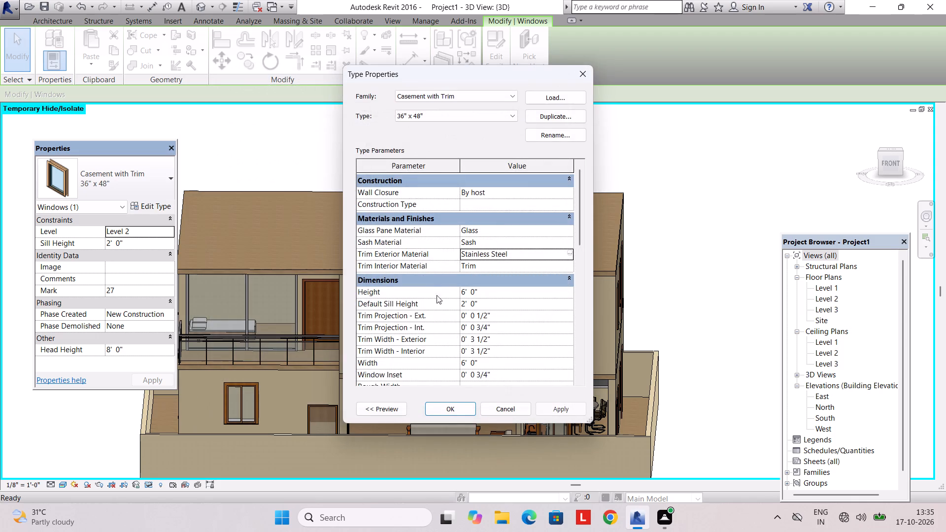
left_click(463, 402)
key("Escape")
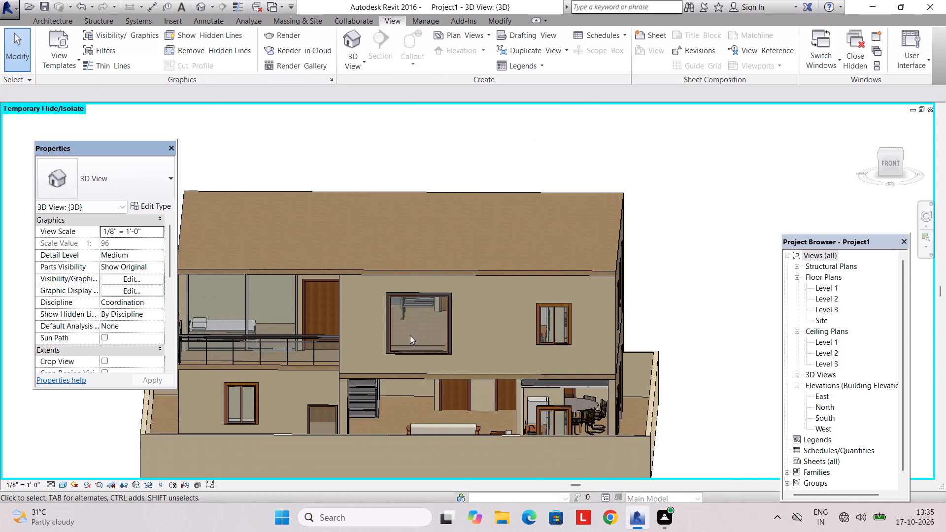
Set the interior trim material of the large casement window's type to Steel, Polished.
scroll(410, 326, "up", 5)
left_click(378, 276)
left_click(147, 206)
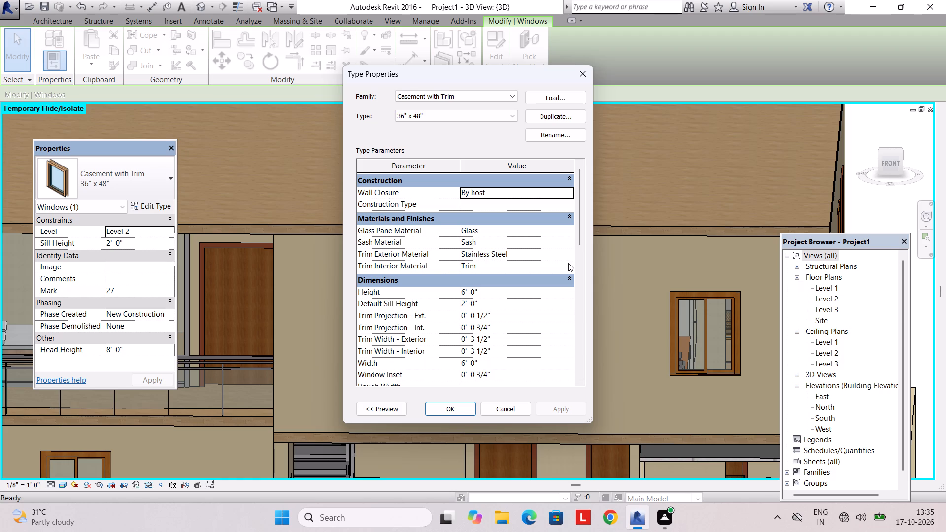
left_click(568, 263)
scroll(271, 222, "up", 2)
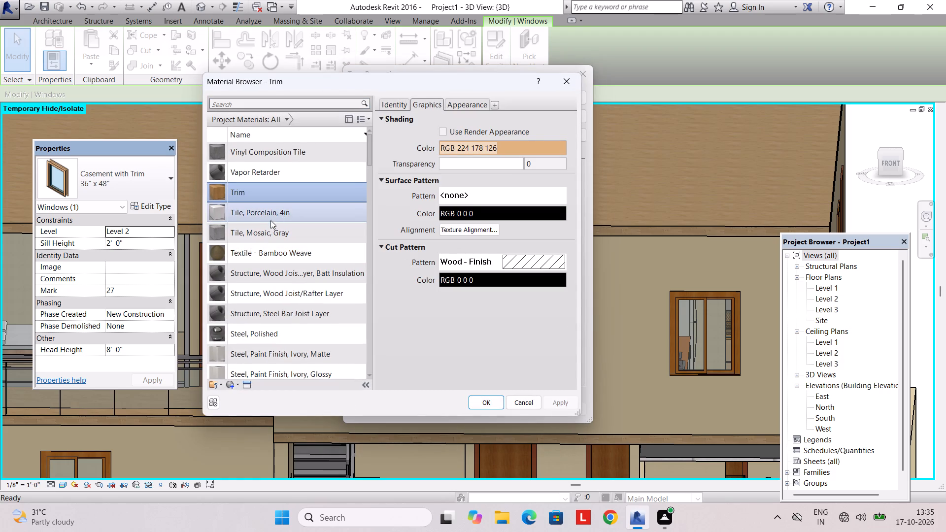
scroll(270, 220, "up", 5)
left_click(284, 330)
left_click(286, 330)
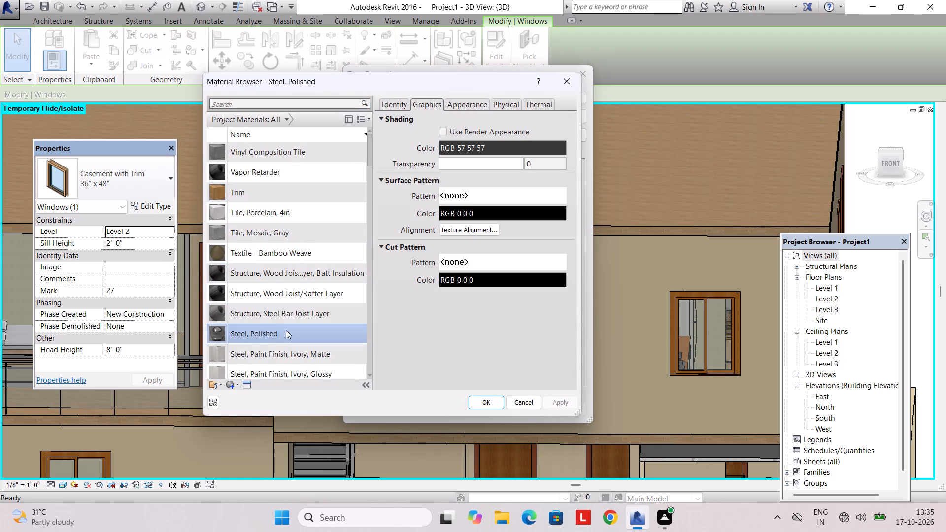
left_click(492, 402)
left_click(452, 409)
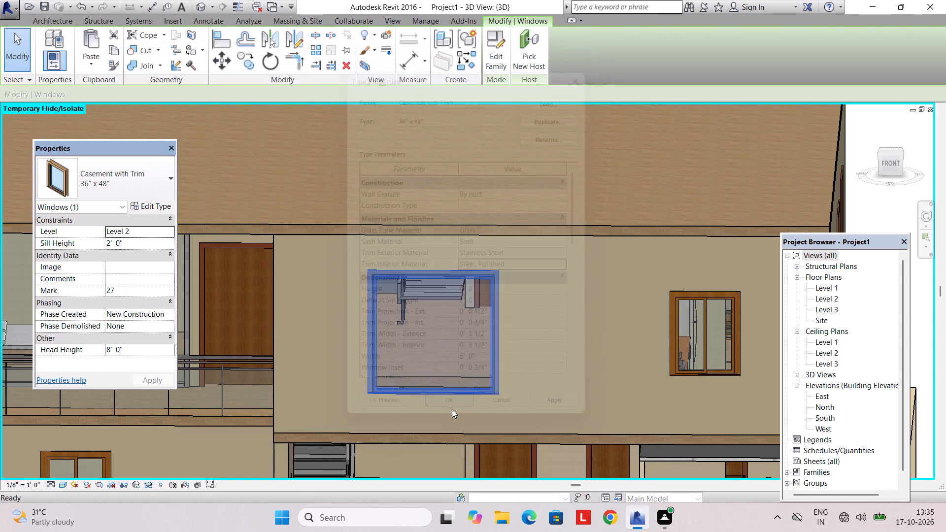
key("Escape")
Set the sash material of the large casement window's type to Stainless Steel.
left_click(398, 273)
scroll(406, 297, "up", 3)
key("Escape")
scroll(444, 301, "up", 1)
middle_click_drag(441, 304, 412, 312, "shift")
scroll(405, 312, "down", 4)
middle_click_drag(404, 314, 433, 317, "shift")
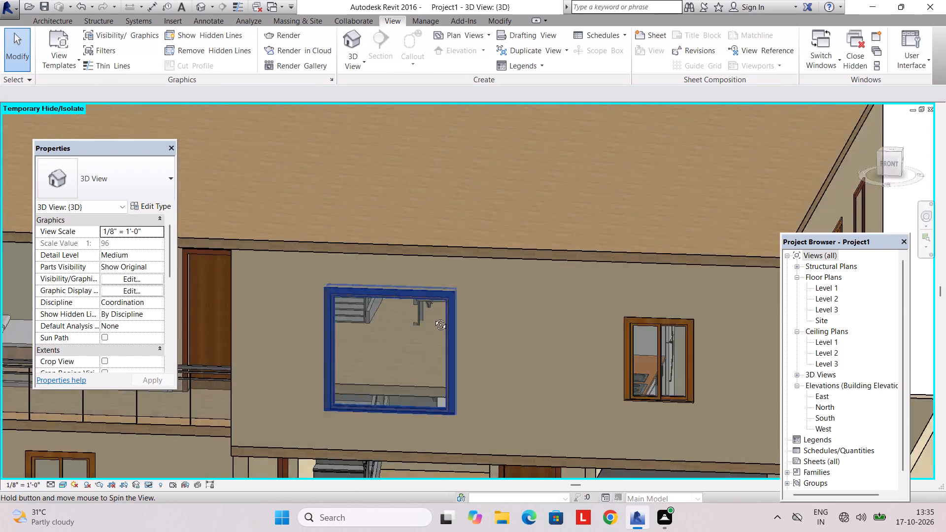
middle_click_drag(433, 317, 456, 322, "shift")
scroll(530, 404, "up", 7)
middle_click_drag(601, 439, 621, 433, "shift")
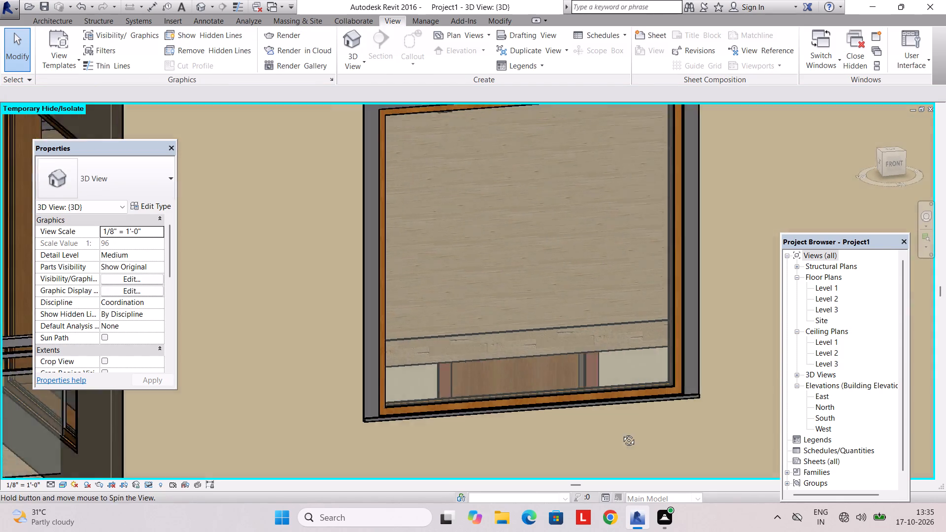
middle_click_drag(621, 433, 634, 432, "shift")
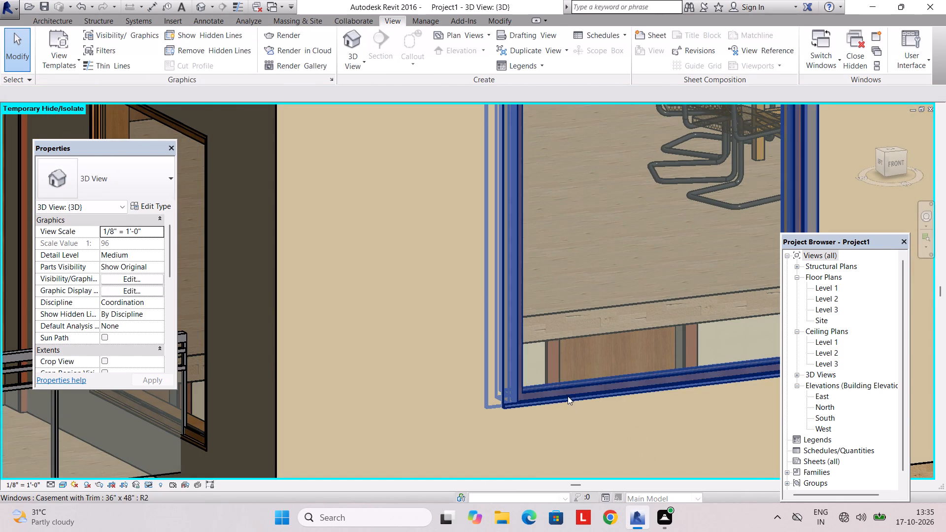
left_click(568, 395)
left_click(139, 201)
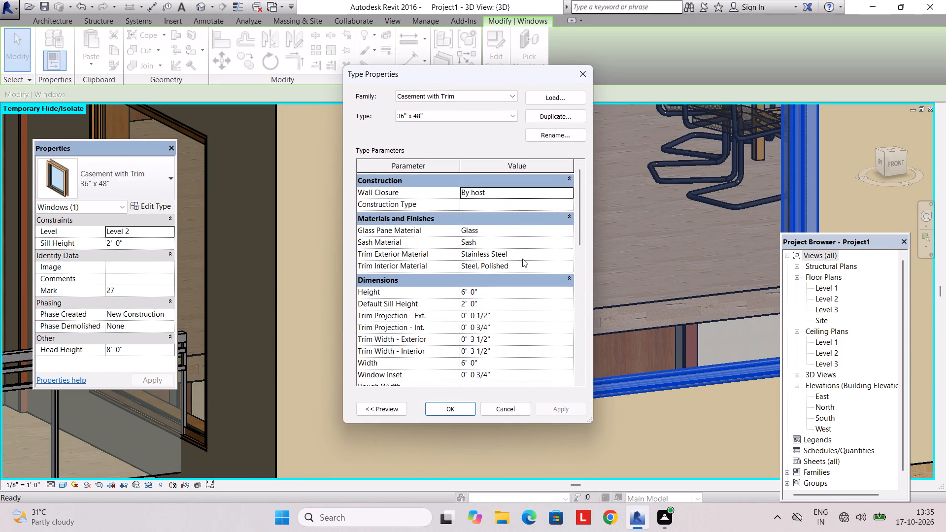
left_click(569, 240)
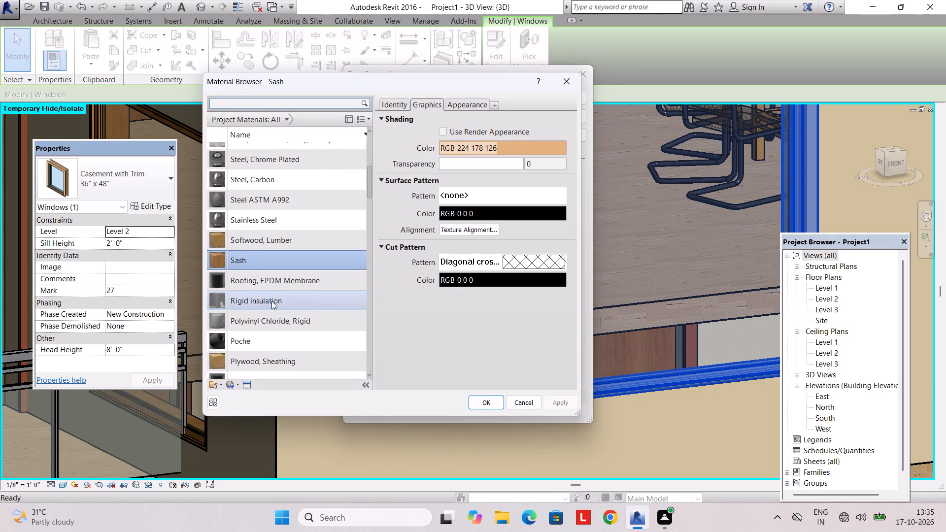
double_click(268, 222)
left_click(447, 408)
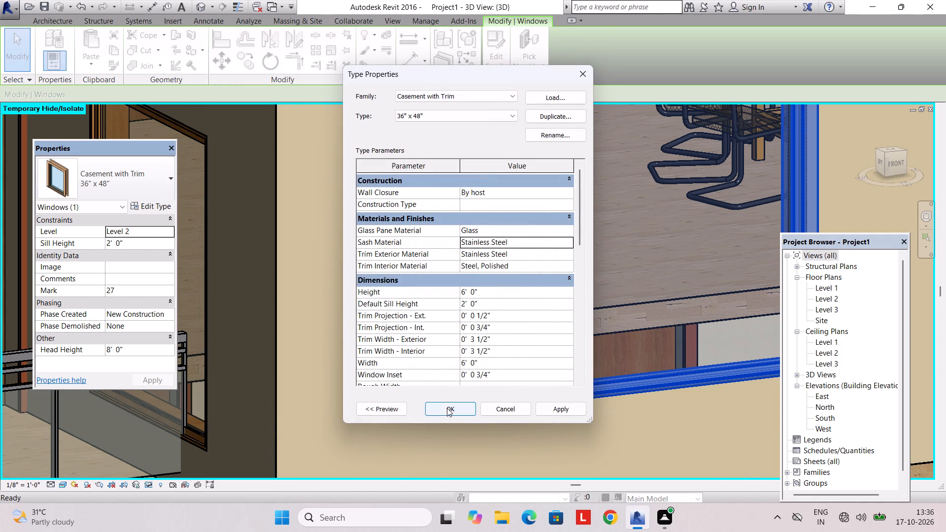
key("Escape")
Examine the large casement window's steel frame up close and within the whole front facade.
scroll(551, 381, "down", 3)
middle_click_drag(567, 380, 509, 381, "shift")
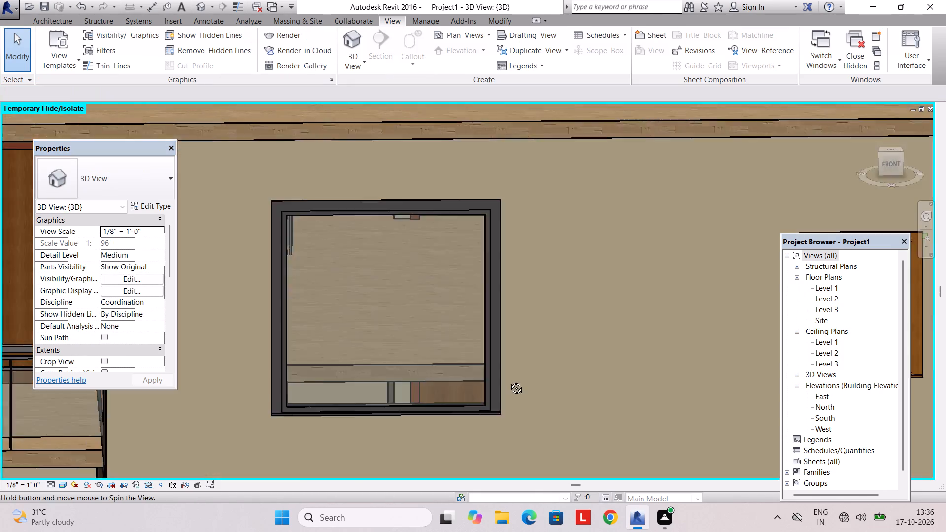
middle_click_drag(509, 381, 495, 377, "shift")
scroll(494, 373, "down", 7)
middle_click_drag(494, 373, 507, 358)
scroll(507, 358, "down", 4)
middle_click_drag(507, 358, 507, 333)
scroll(436, 324, "down", 3)
Create a new material named CLOTH while editing the glass pane material of the large casement window's type.
scroll(457, 326, "up", 2)
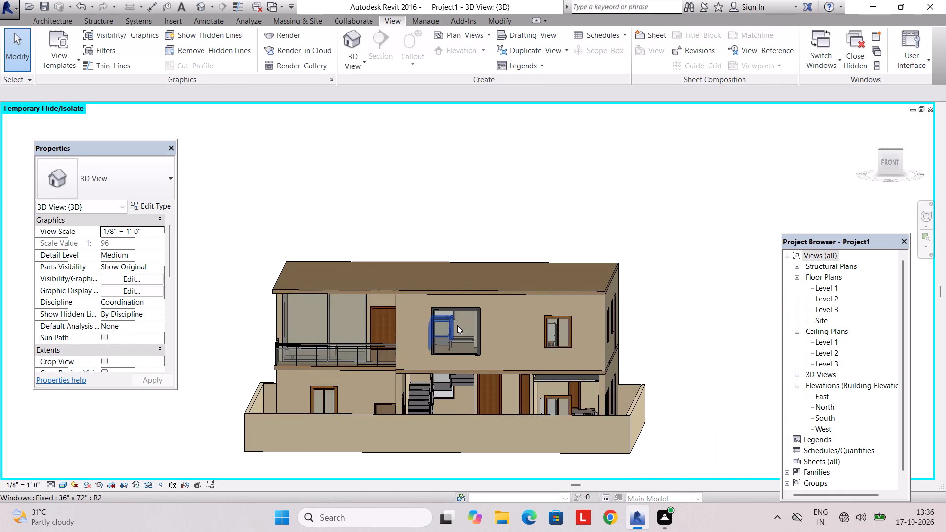
scroll(457, 325, "up", 6)
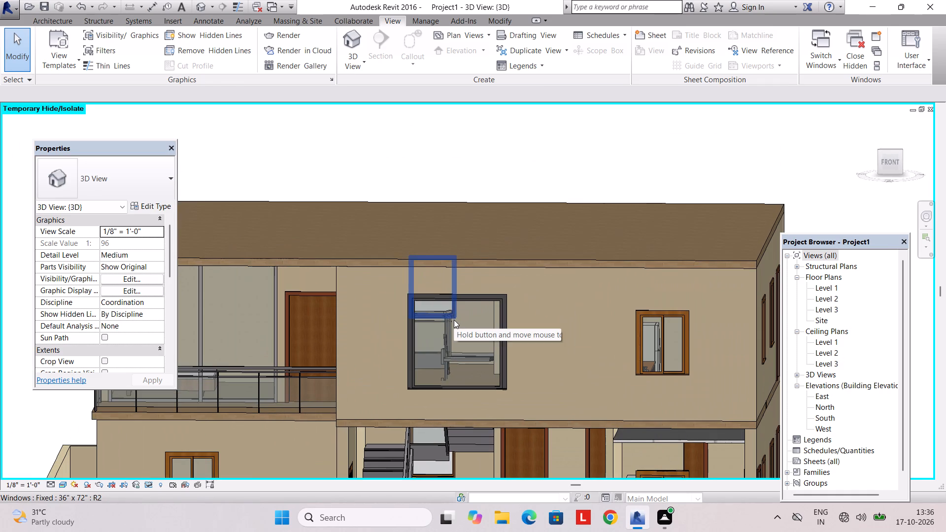
left_click(459, 301)
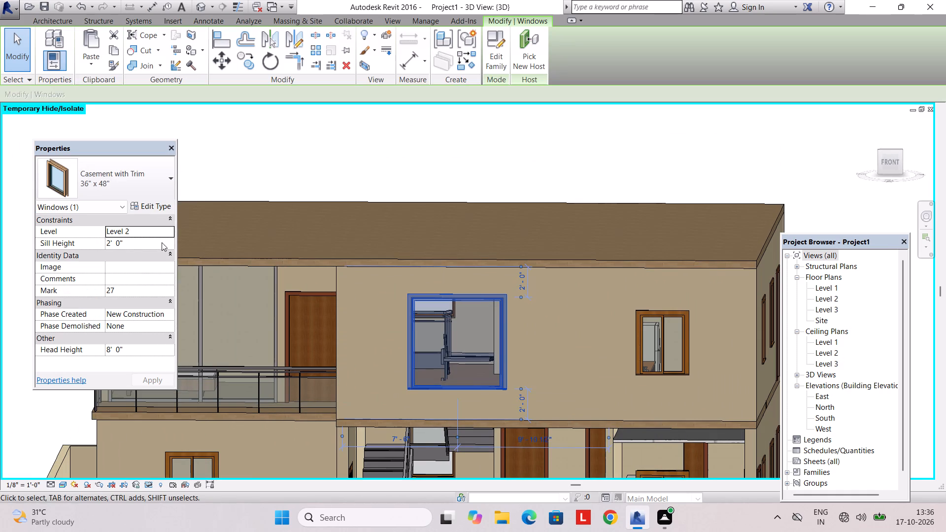
left_click(159, 206)
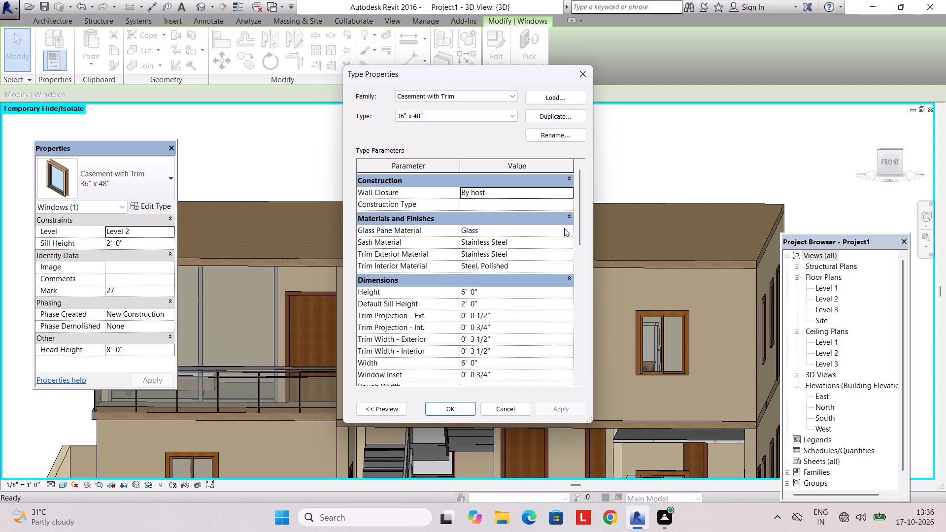
left_click(566, 227)
left_click(567, 230)
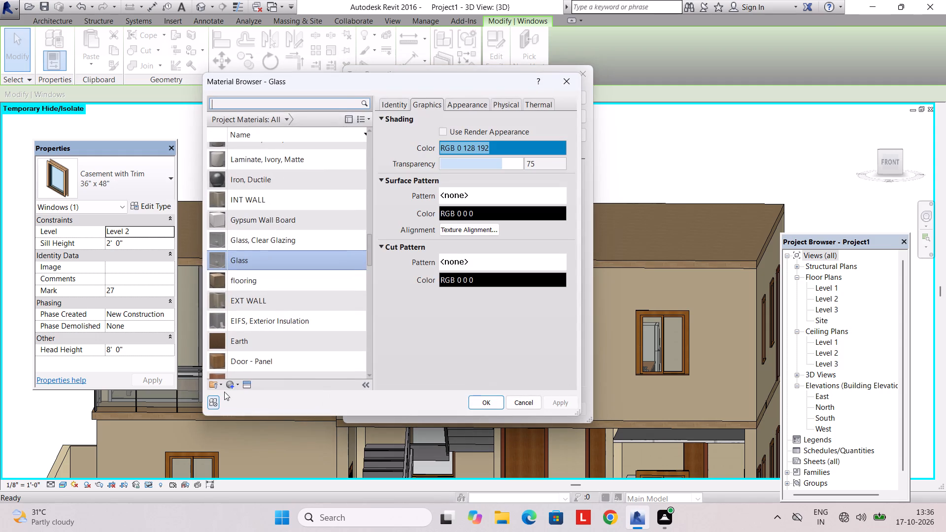
left_click(225, 389)
left_click(257, 398)
right_click(285, 249)
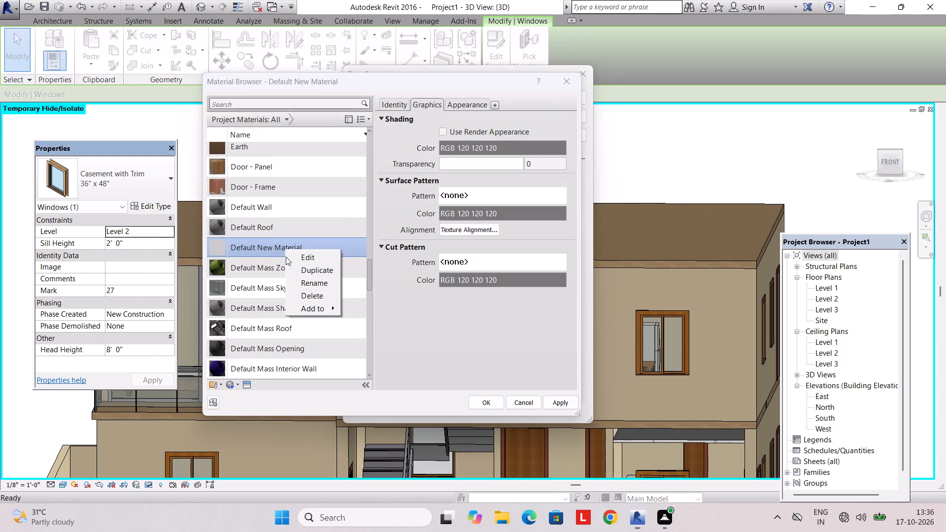
left_click(311, 283)
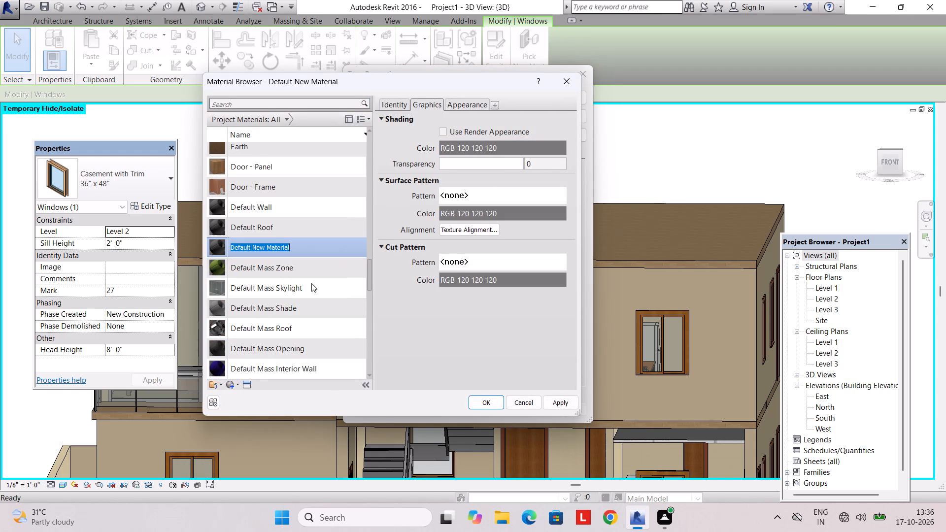
type("CLITH")
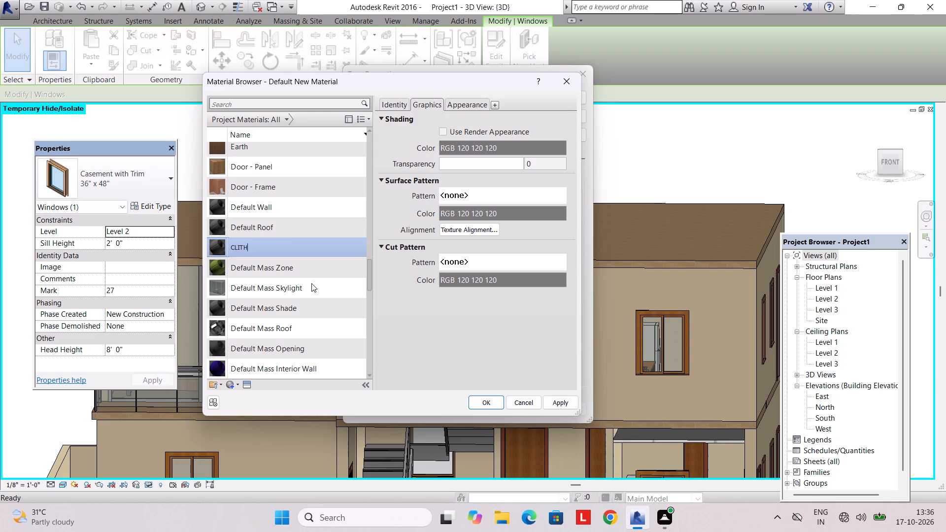
key("BackSpace")
key("BackSpace")
key("BackSpace")
key("BackSpace")
type("LOTH")
Give the CLOTH material a Fabric library appearance, trying Stripes - Yellow-White 1 and replacing it with Pebbled - Mauve.
left_click(249, 381)
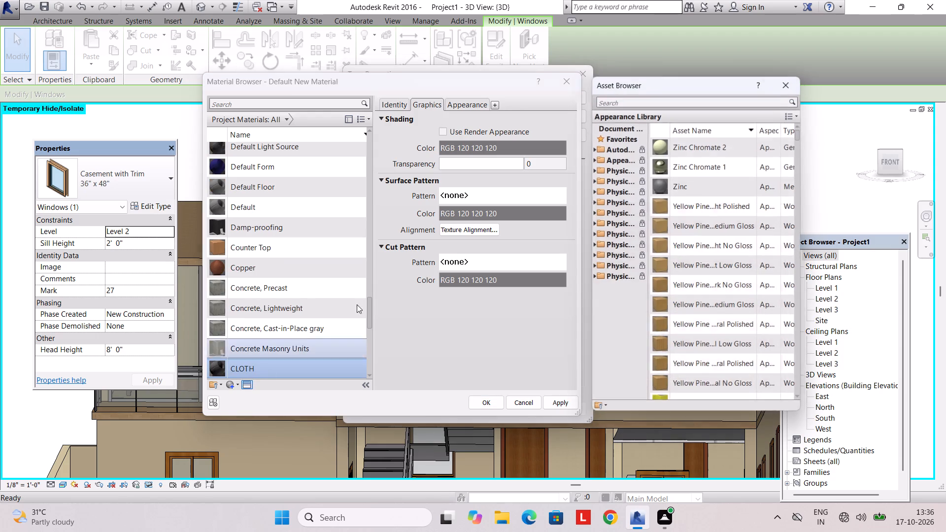
double_click(615, 154)
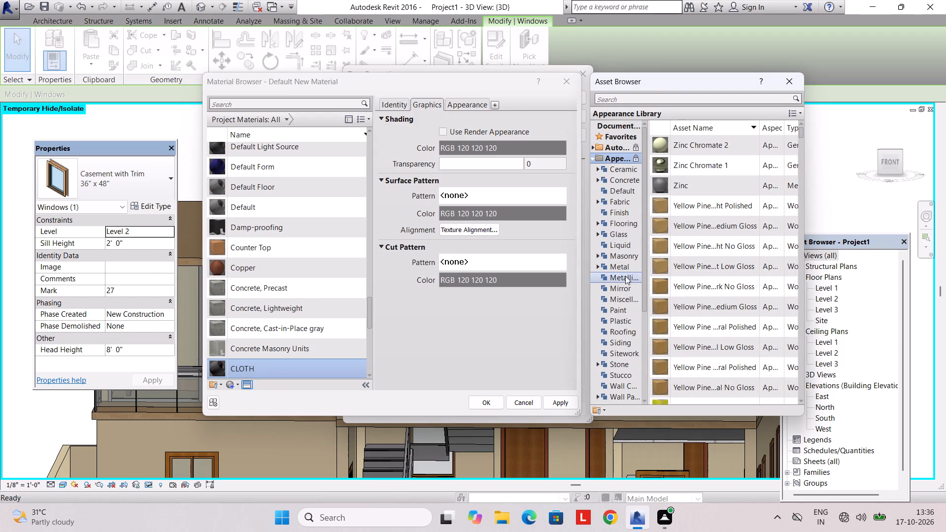
double_click(621, 198)
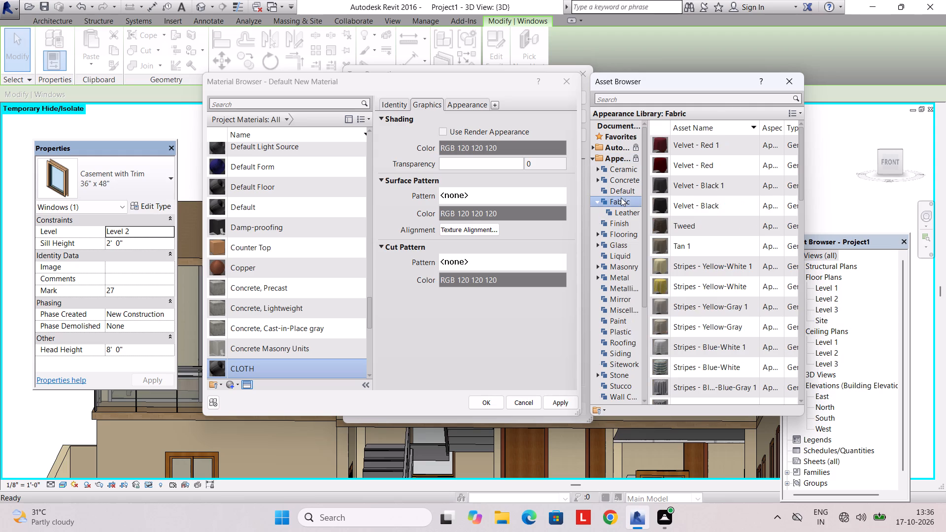
left_click(694, 185)
left_click(696, 262)
double_click(696, 262)
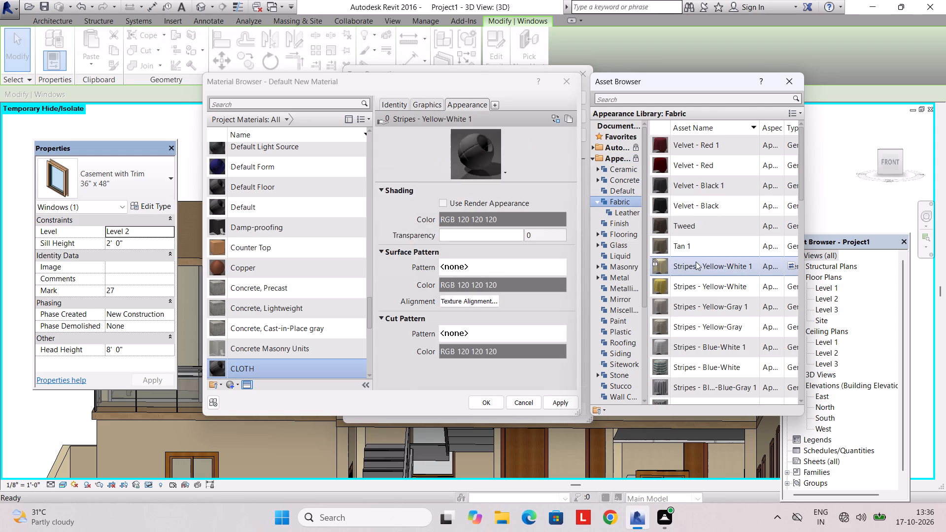
scroll(688, 301, "down", 5)
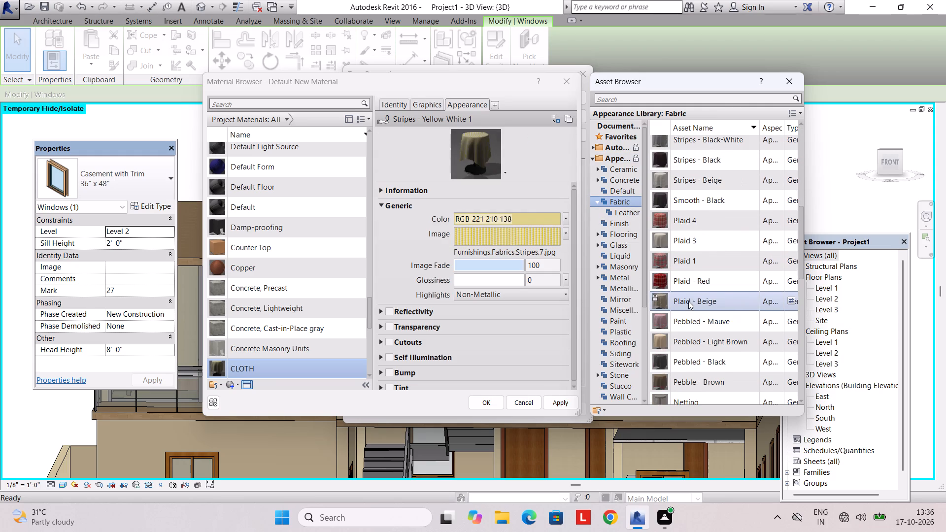
double_click(688, 317)
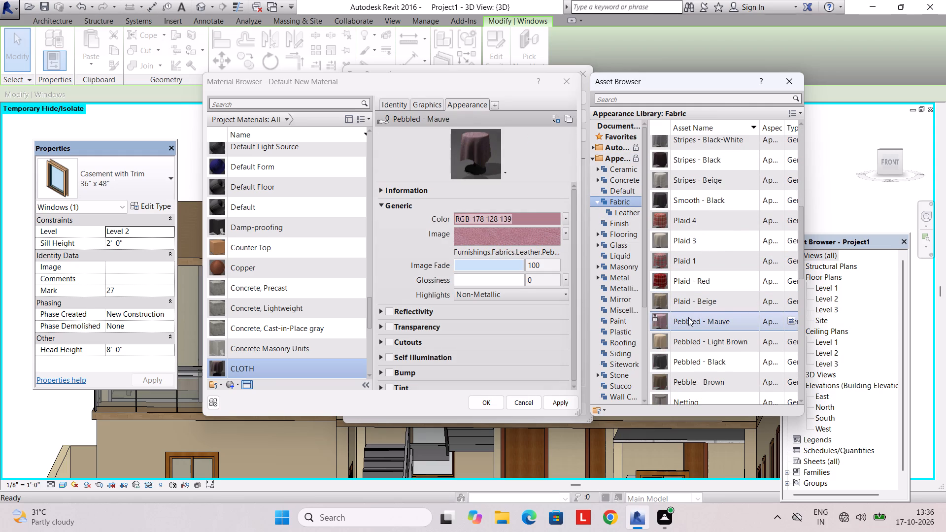
scroll(688, 317, "down", 3)
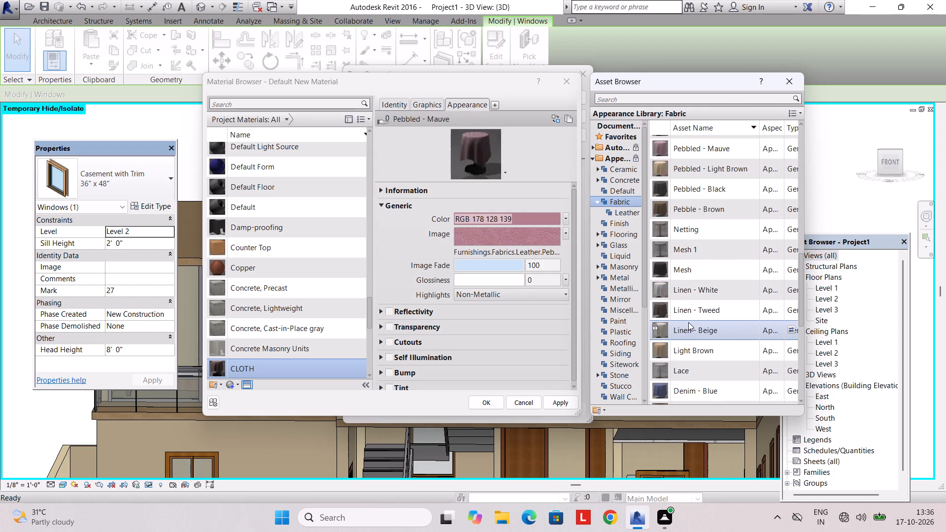
scroll(687, 309, "down", 9)
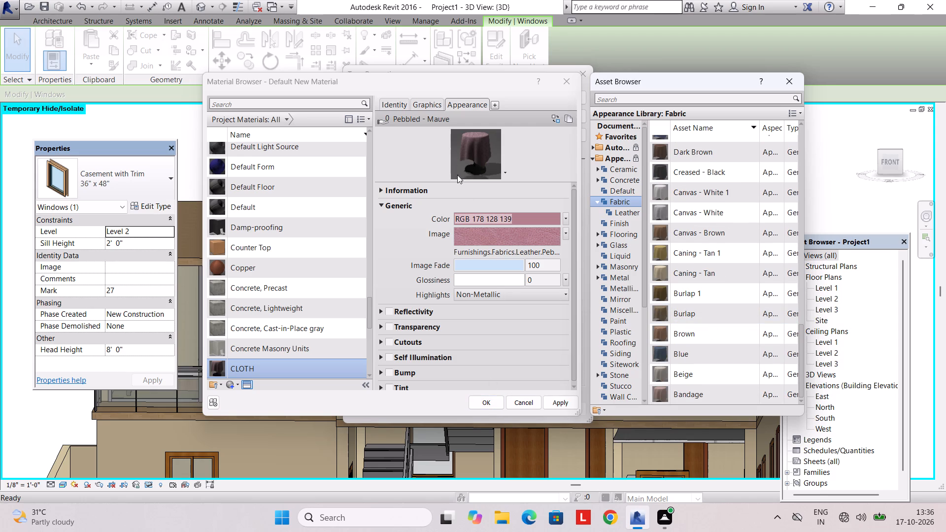
Make the CLOTH material's shading use its render appearance and apply it to the large casement window type's glass pane.
left_click(428, 107)
left_click(442, 135)
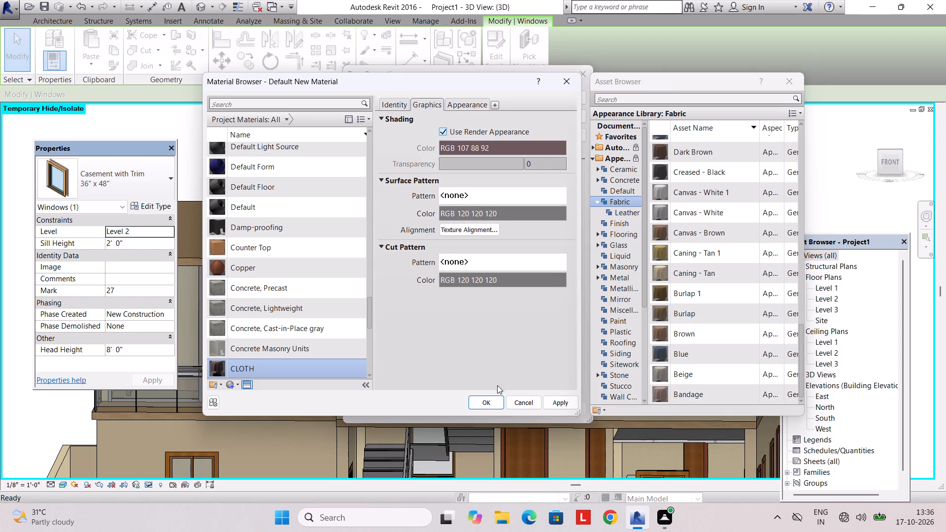
left_click(492, 407)
left_click(461, 407)
key("Escape")
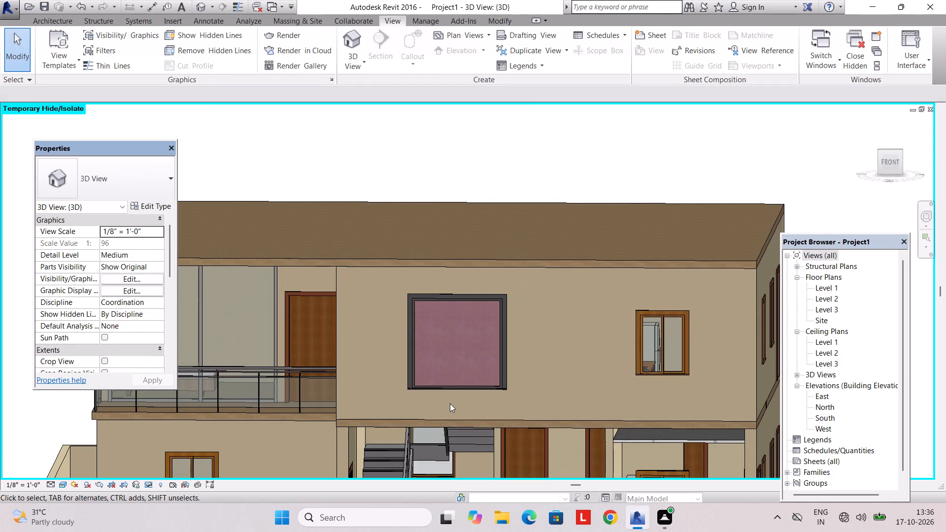
Examine the large casement window's cloth pane up close and within the whole front facade.
scroll(449, 356, "up", 2)
scroll(449, 356, "down", 3)
middle_click_drag(449, 355, 464, 329, "shift")
scroll(464, 329, "up", 7)
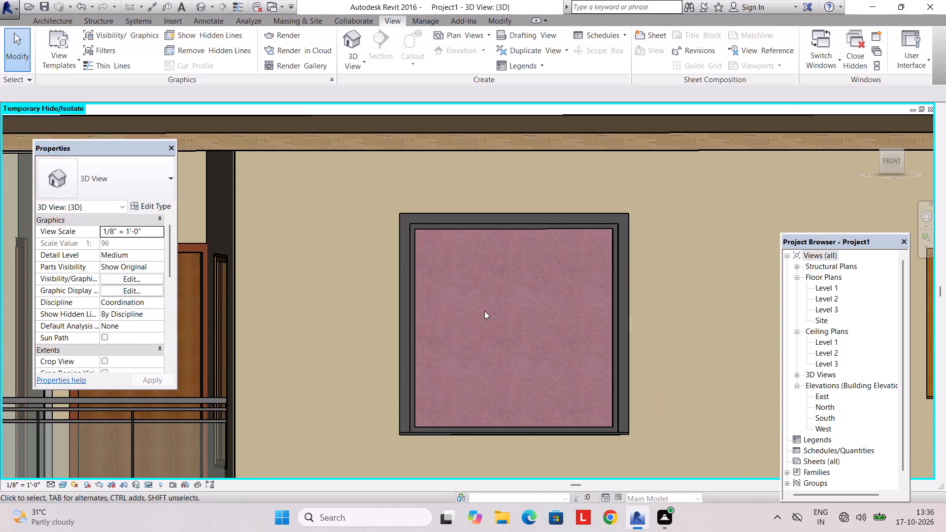
middle_click_drag(487, 309, 478, 308, "shift")
scroll(478, 308, "down", 5)
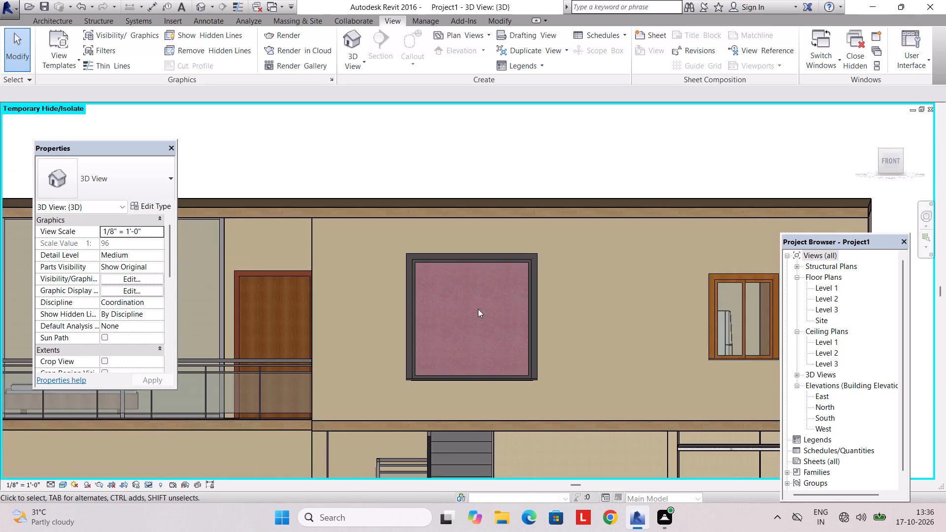
scroll(478, 309, "down", 2)
middle_click_drag(478, 309, 478, 317, "shift")
scroll(478, 317, "down", 1)
middle_click_drag(478, 317, 478, 340)
scroll(478, 340, "down", 4)
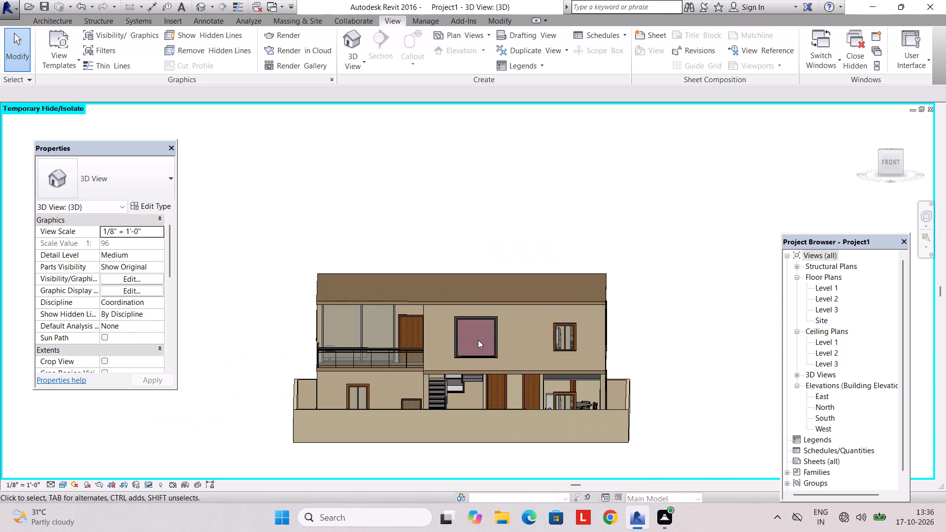
Set the glass pane material of the large Level 2 casement window's type to Glass.
left_click(479, 324)
left_click(166, 209)
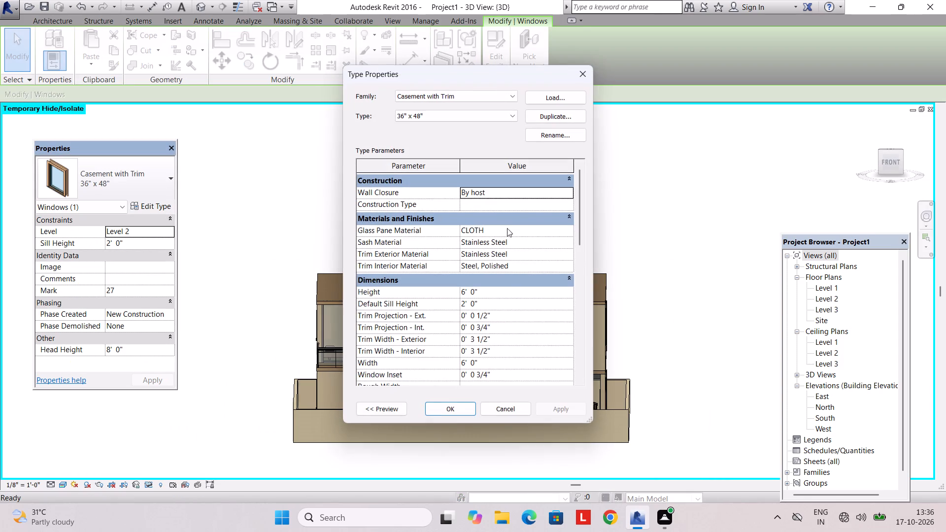
left_click(566, 228)
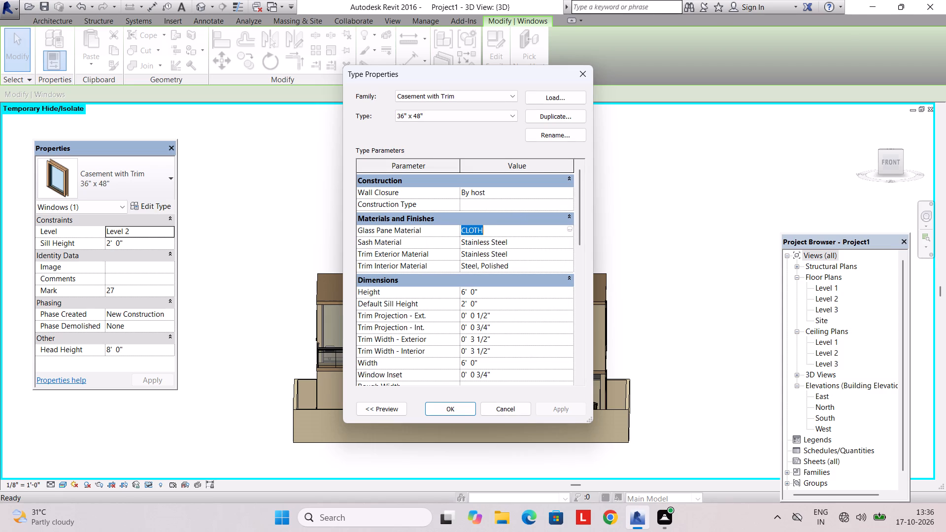
left_click(570, 227)
scroll(275, 279, "up", 7)
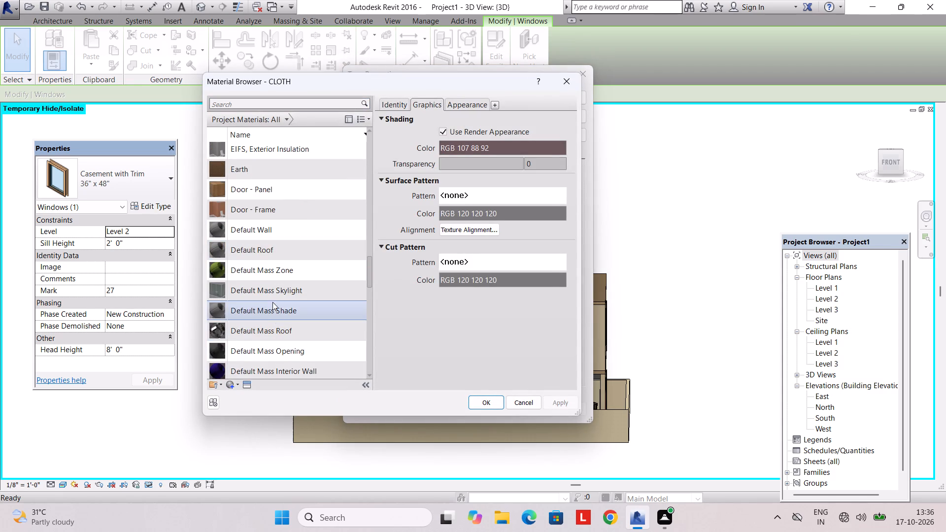
scroll(277, 290, "up", 3)
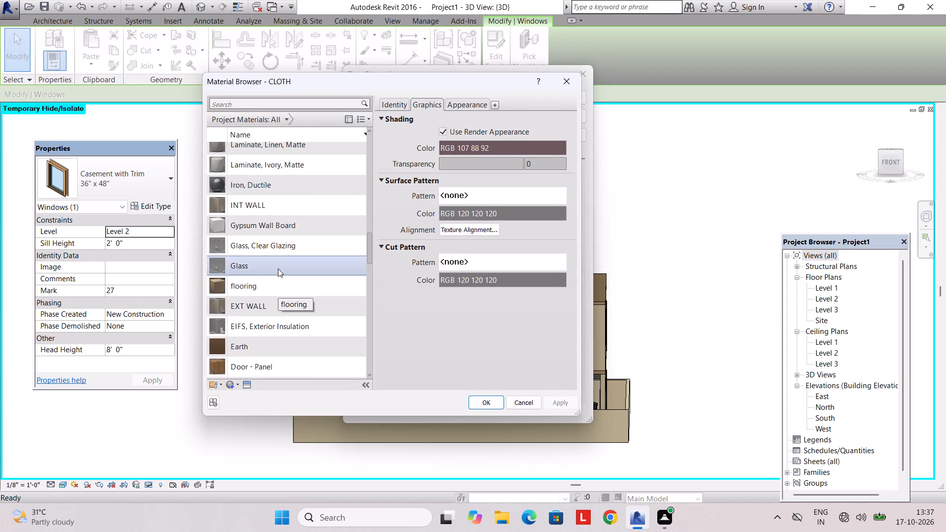
double_click(278, 266)
left_click(459, 408)
key("Escape")
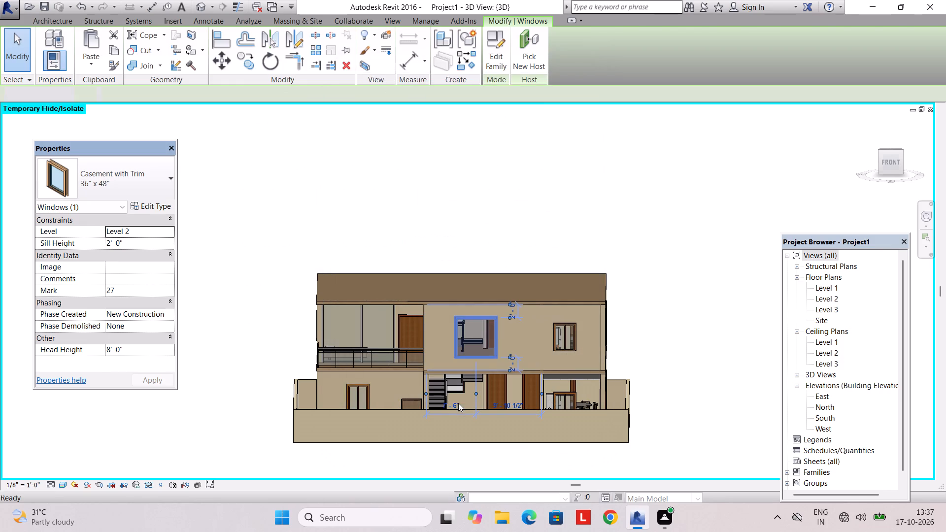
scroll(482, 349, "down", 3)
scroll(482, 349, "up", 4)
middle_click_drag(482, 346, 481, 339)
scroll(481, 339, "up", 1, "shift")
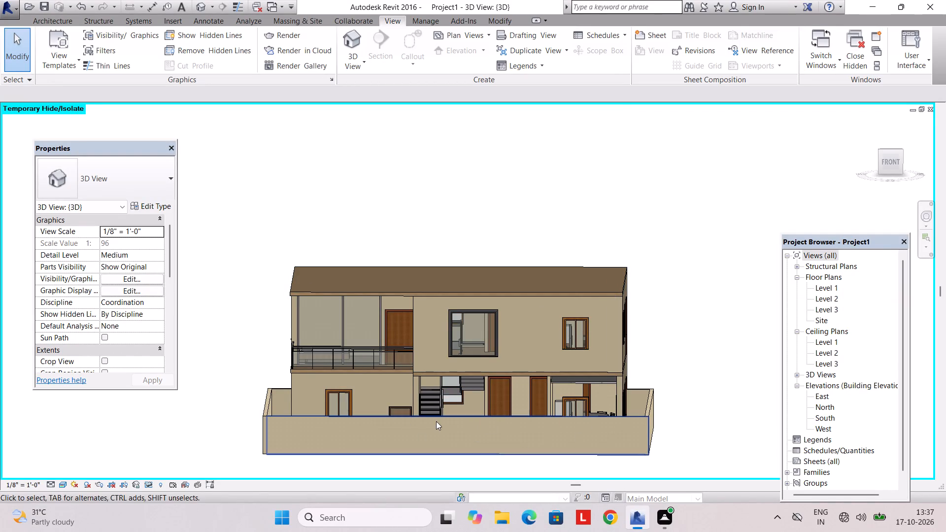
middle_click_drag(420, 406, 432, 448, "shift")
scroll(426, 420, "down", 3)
On Level 3, draw a rectangle of Basic Wall 4" along the outer outline, about 43'-2" by 38'-5", with location line Finish Face: Exterior.
double_click(830, 309)
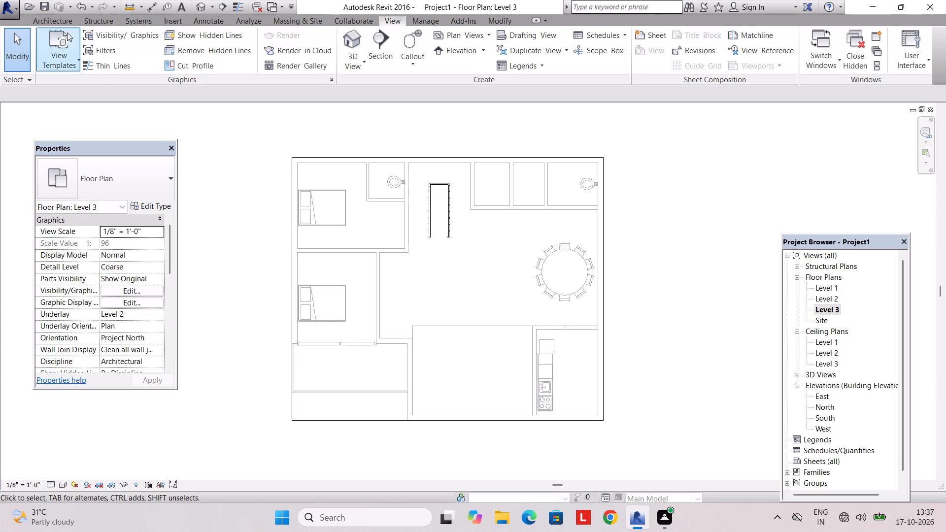
left_click(57, 18)
left_click(50, 34)
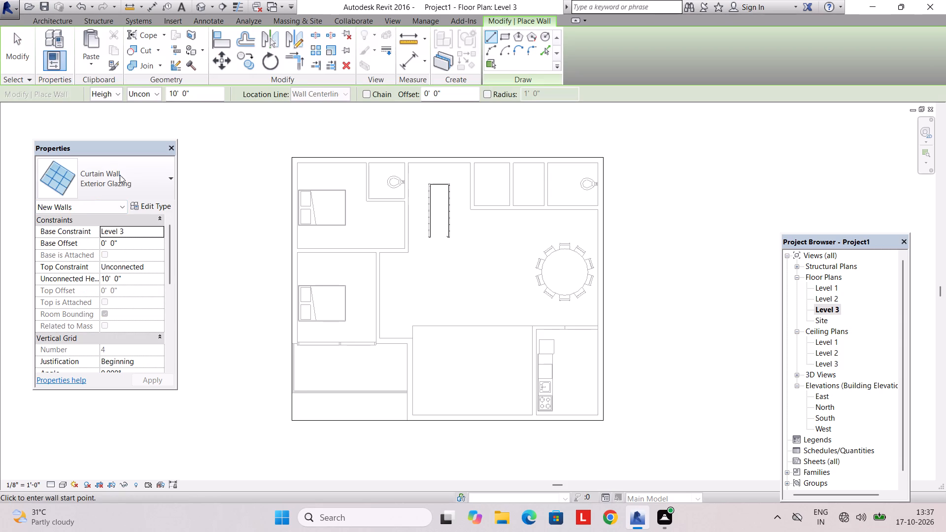
left_click(124, 183)
scroll(111, 278, "up", 14)
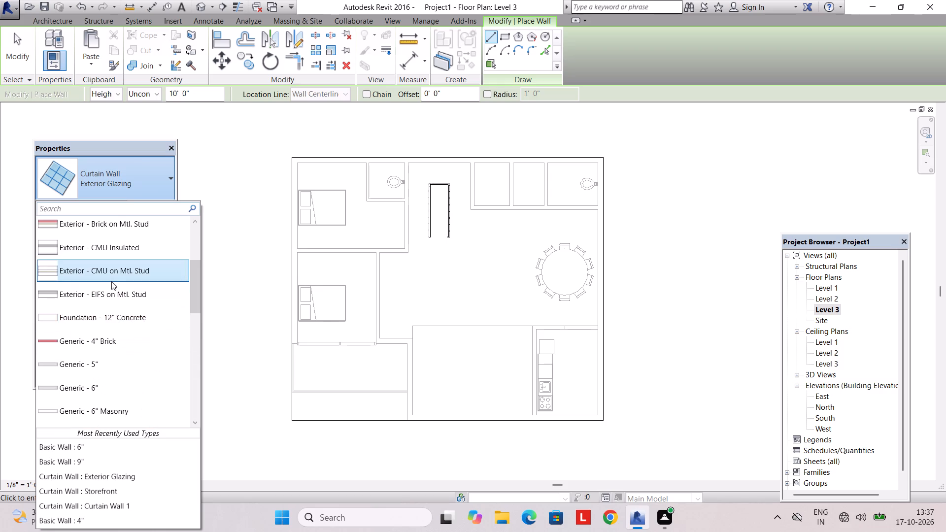
scroll(109, 317, "up", 8)
left_click(101, 243)
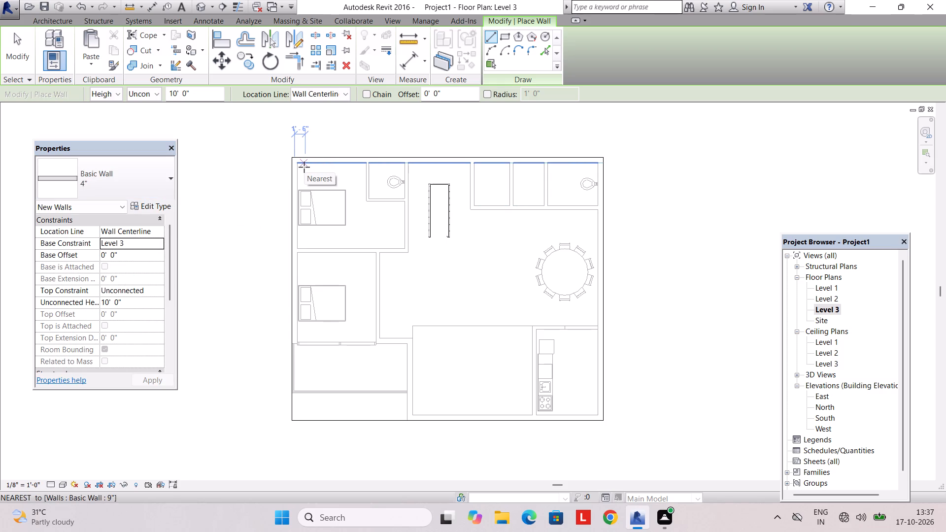
scroll(577, 295, "up", 3)
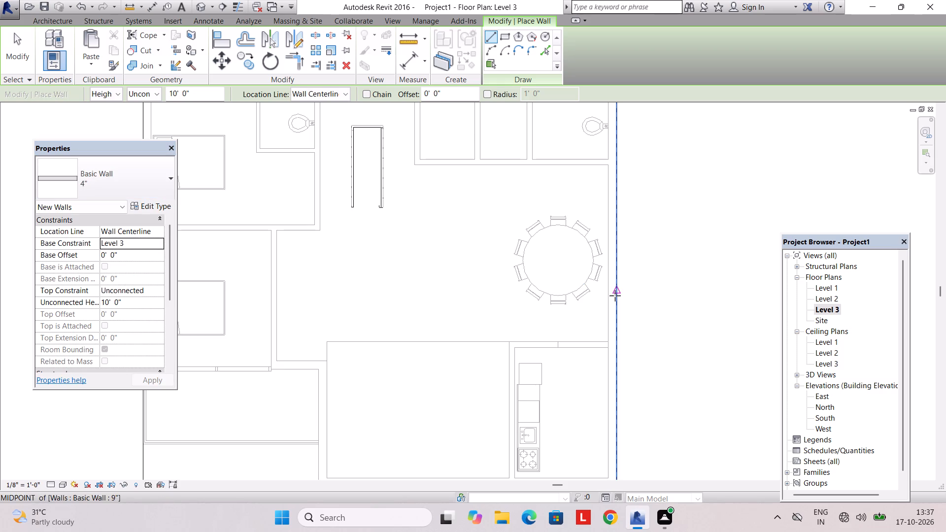
scroll(713, 334, "down", 7)
scroll(520, 261, "up", 1)
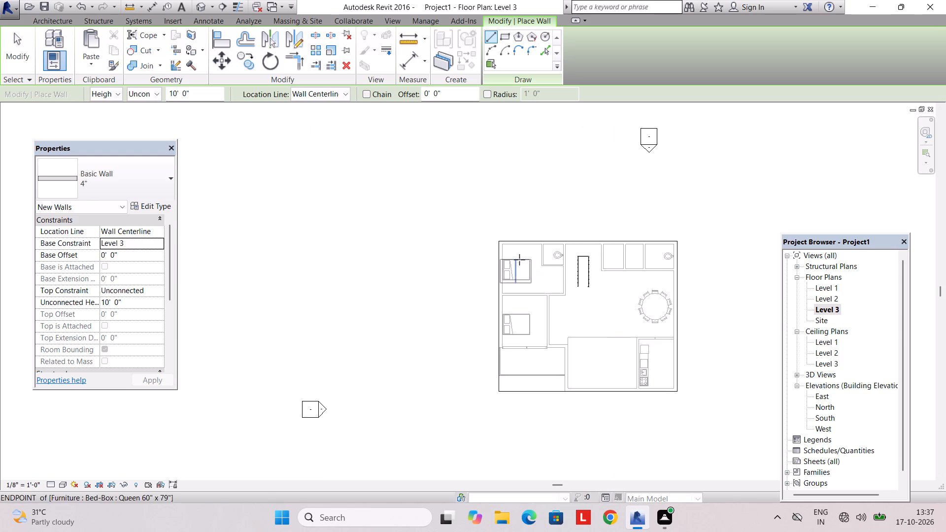
left_click(328, 94)
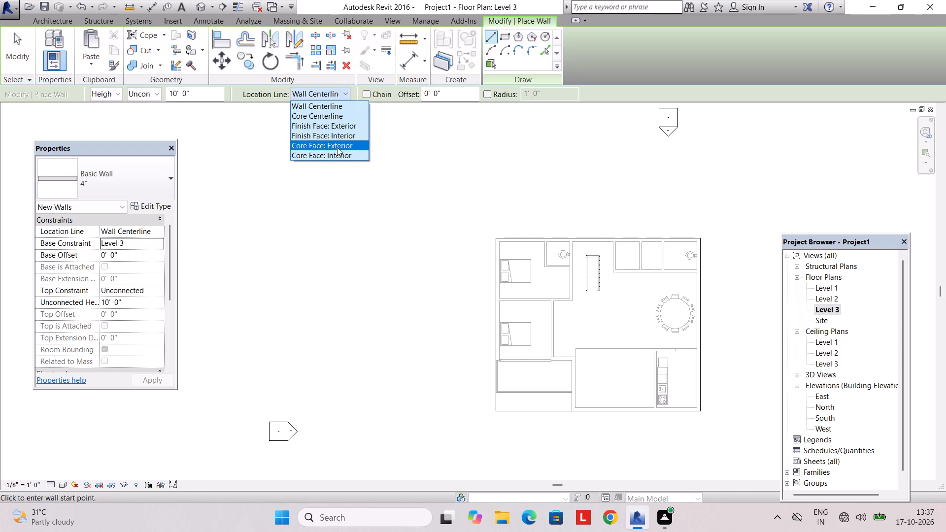
left_click(338, 126)
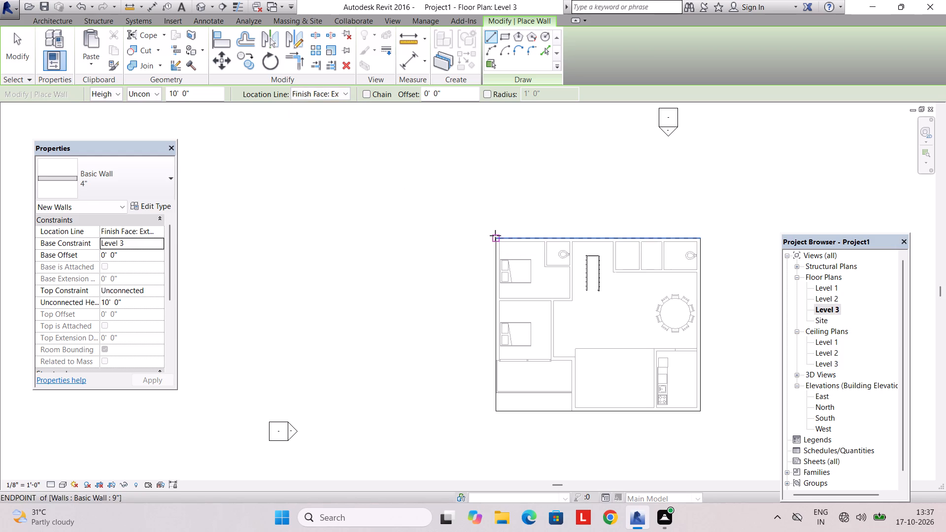
left_click(501, 34)
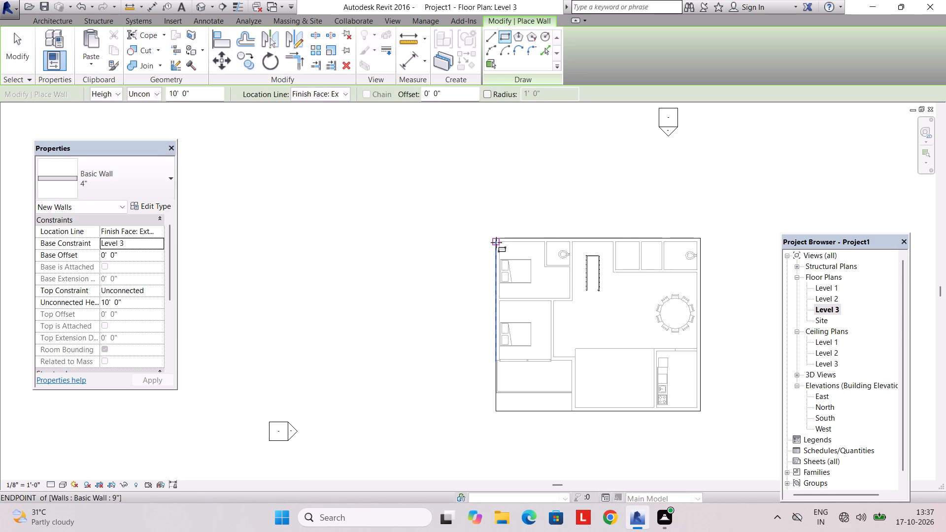
left_click(497, 238)
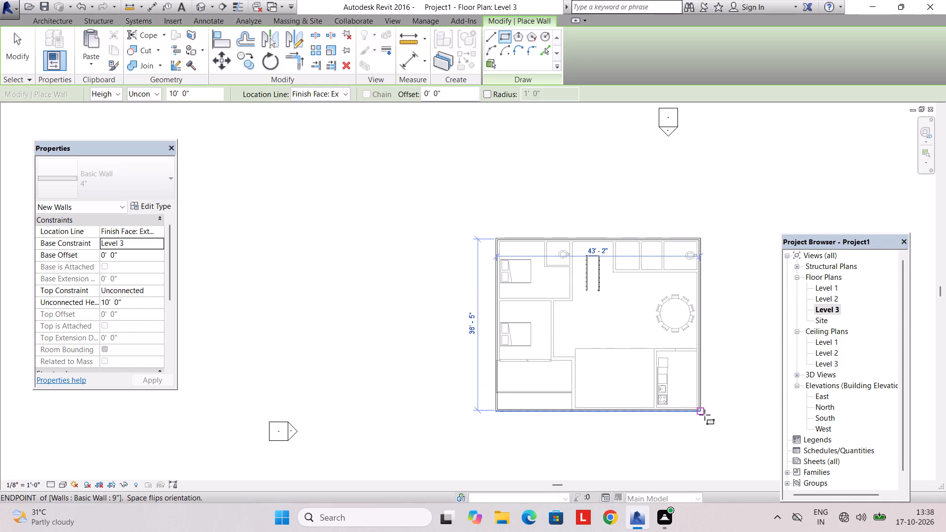
left_click(706, 415)
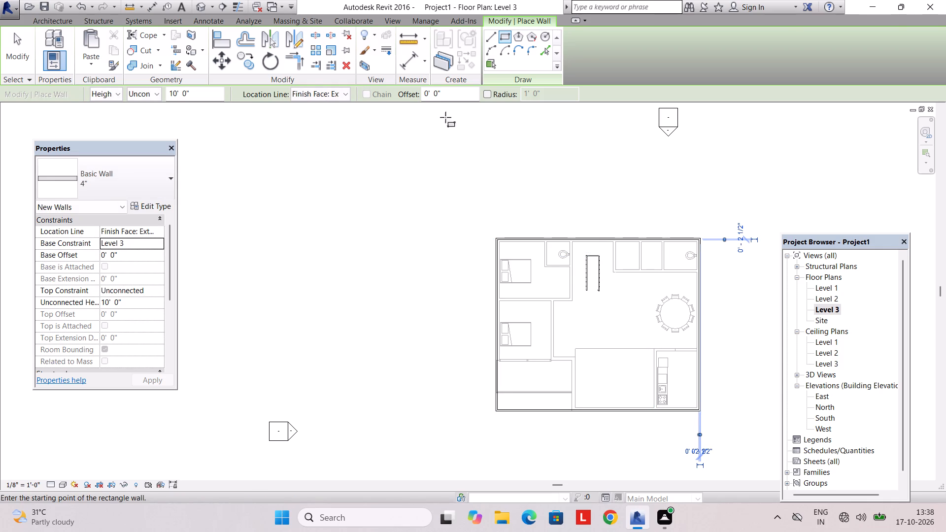
key("Escape")
key("Escape")
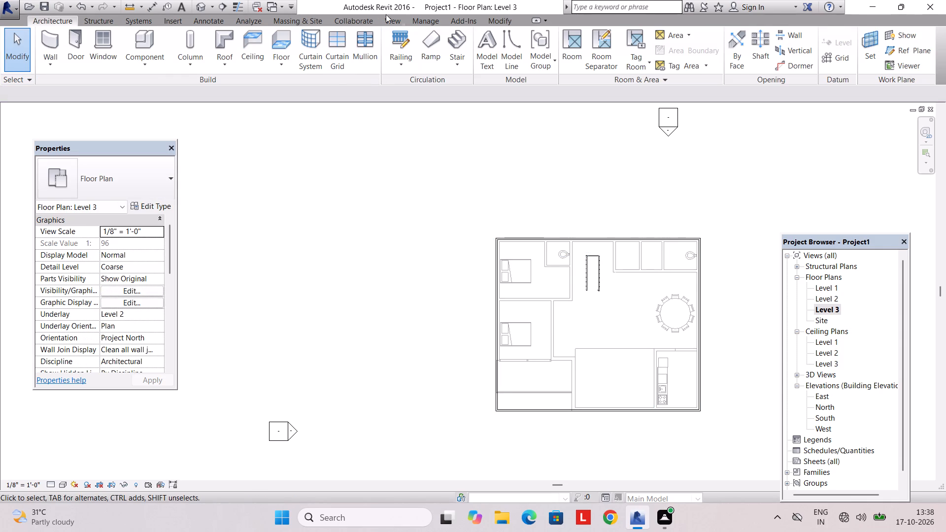
In the 3D view, set the unconnected height of all Basic Wall 4" walls to 3'.
left_click(386, 20)
left_click(344, 36)
middle_click_drag(447, 274, 482, 267, "shift")
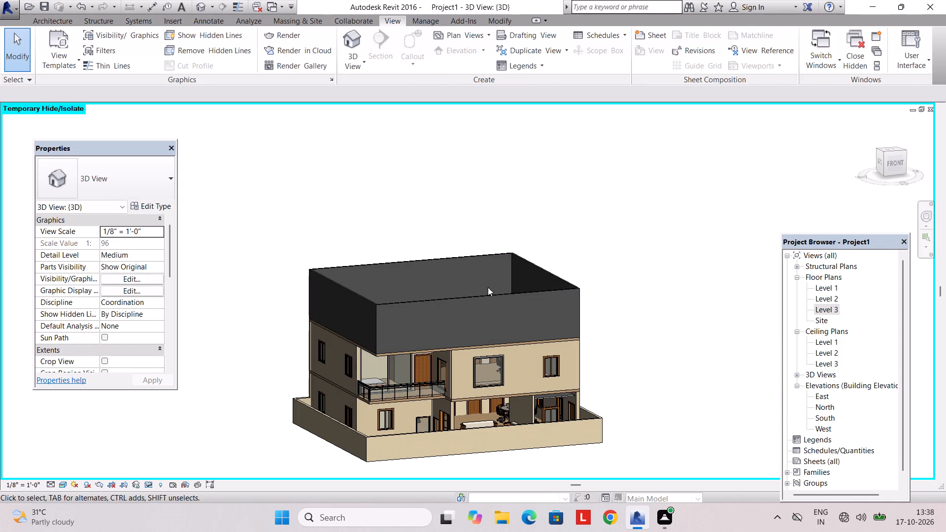
left_click(485, 297)
type("SA")
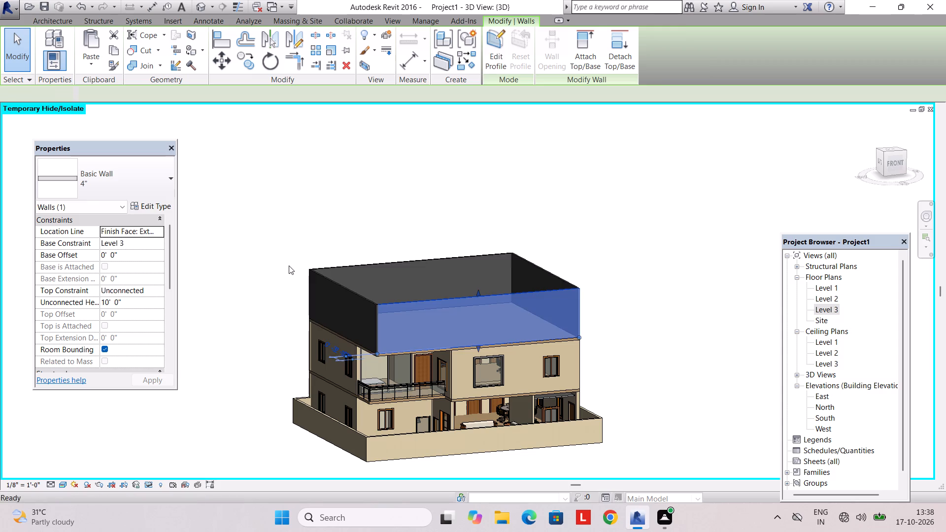
scroll(134, 260, "up", 1)
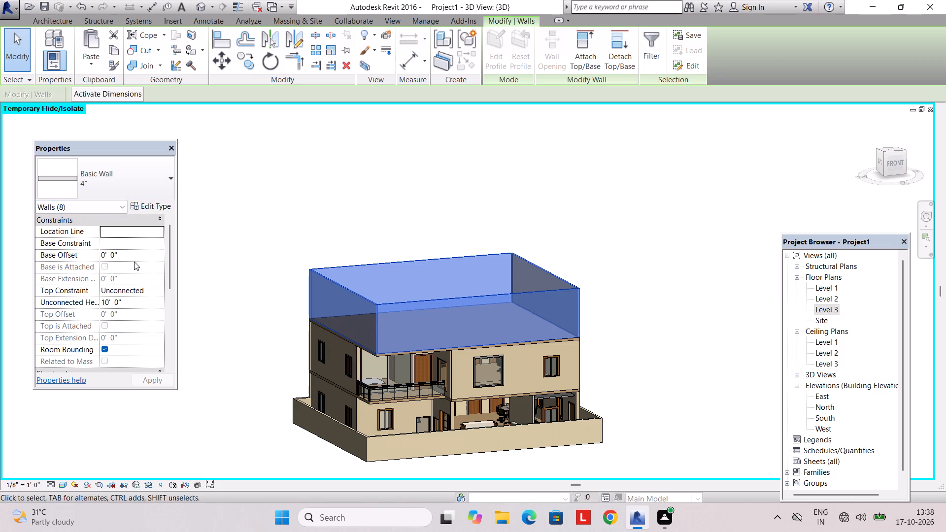
left_click(135, 300)
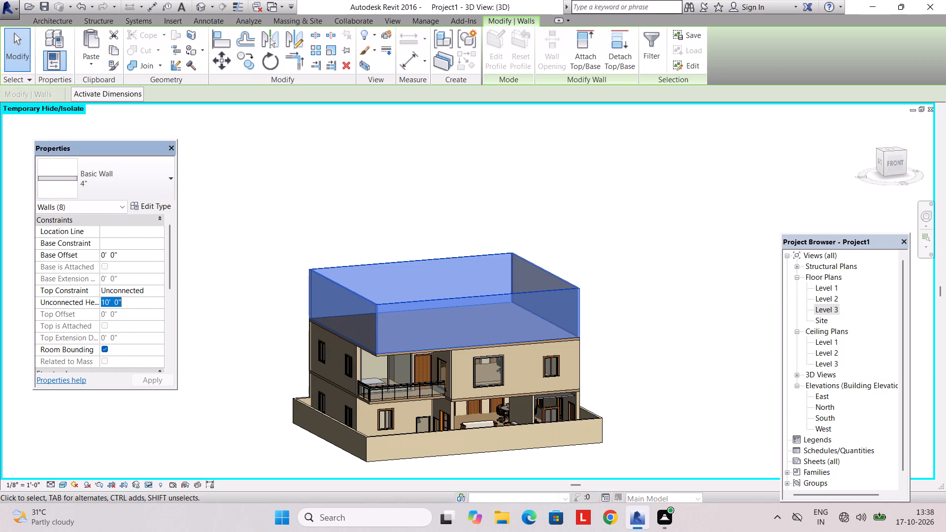
type("3'")
key("Return")
key("Return")
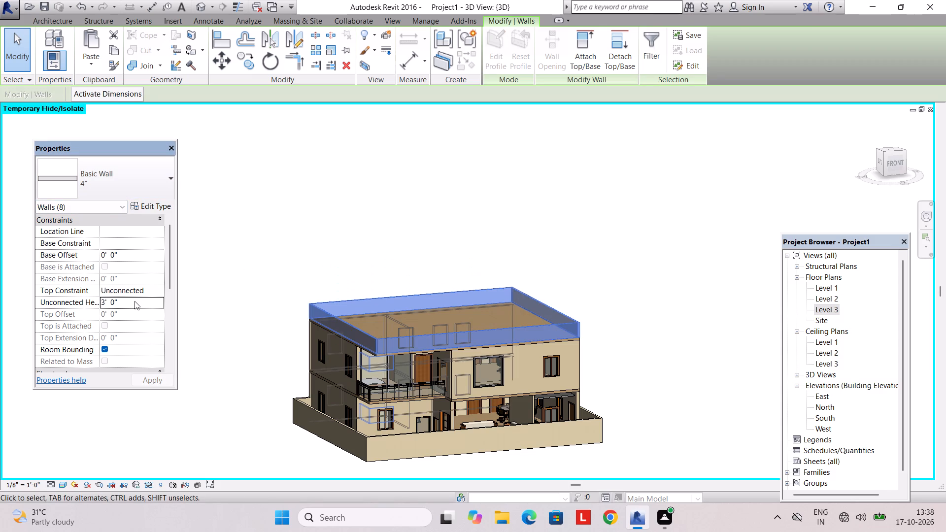
key("Escape")
key("Escape")
Set the structure layer material of the Basic Wall 4" type to EXT WALL.
middle_click_drag(460, 394, 405, 348, "shift")
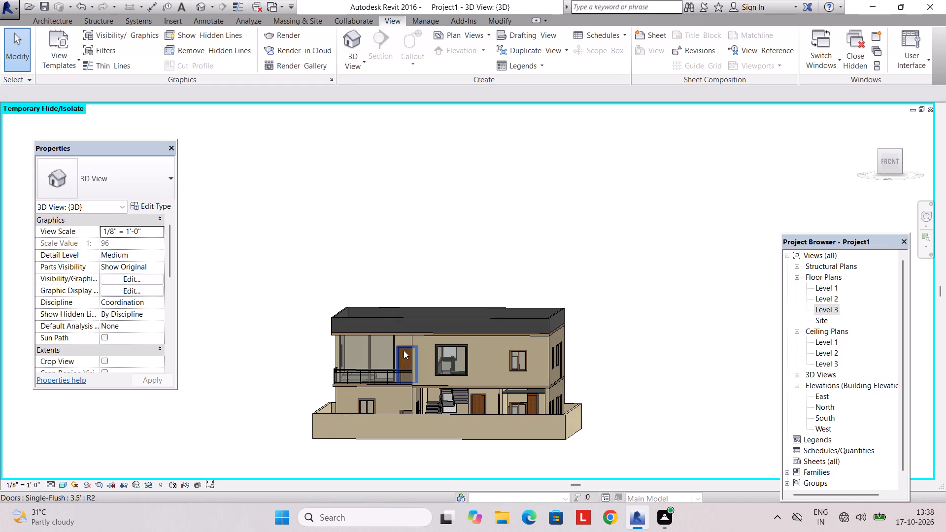
left_click(369, 321)
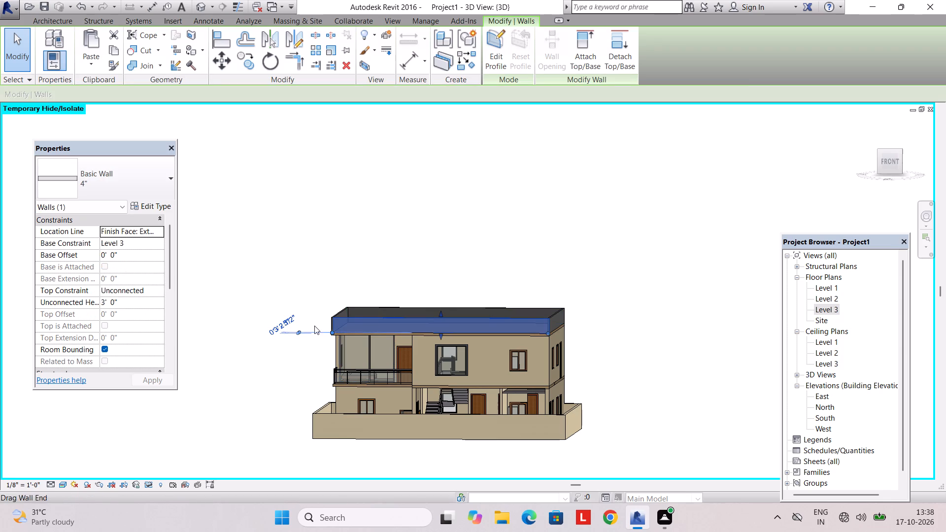
type("SA")
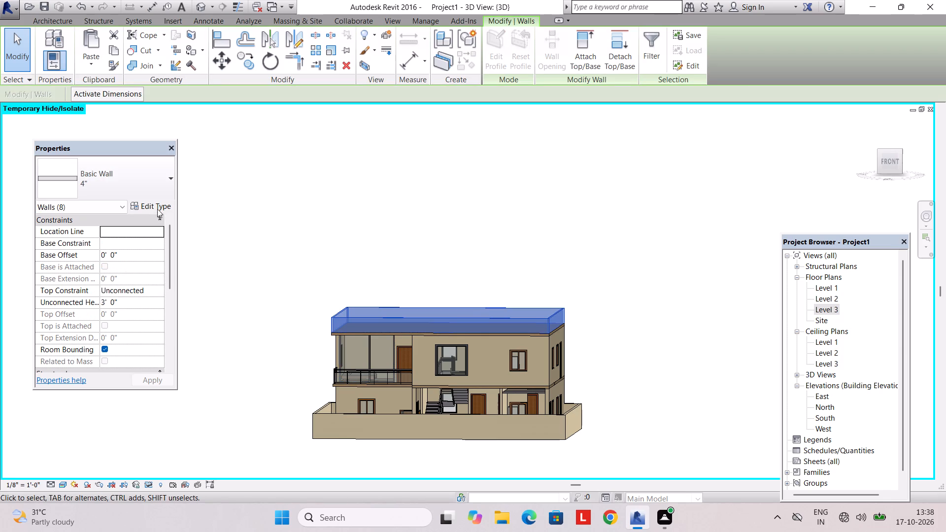
left_click(157, 208)
left_click(527, 194)
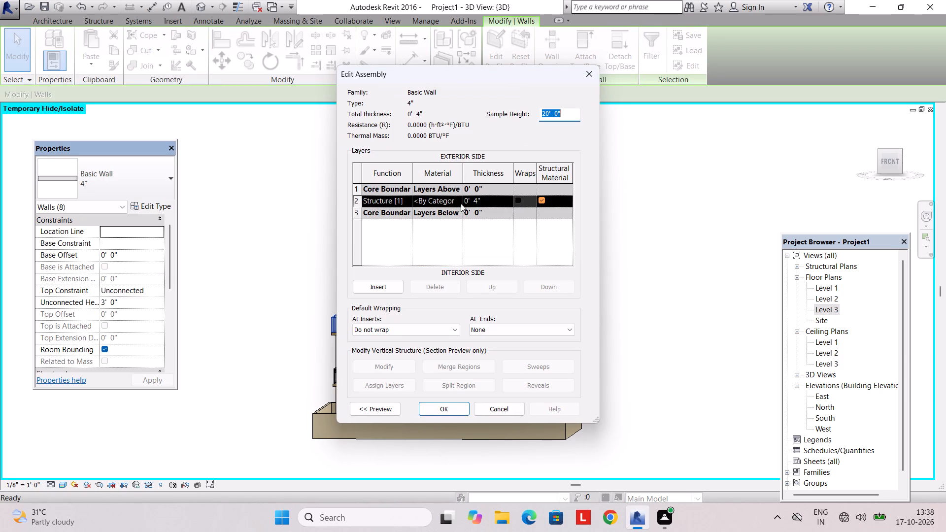
left_click(459, 198)
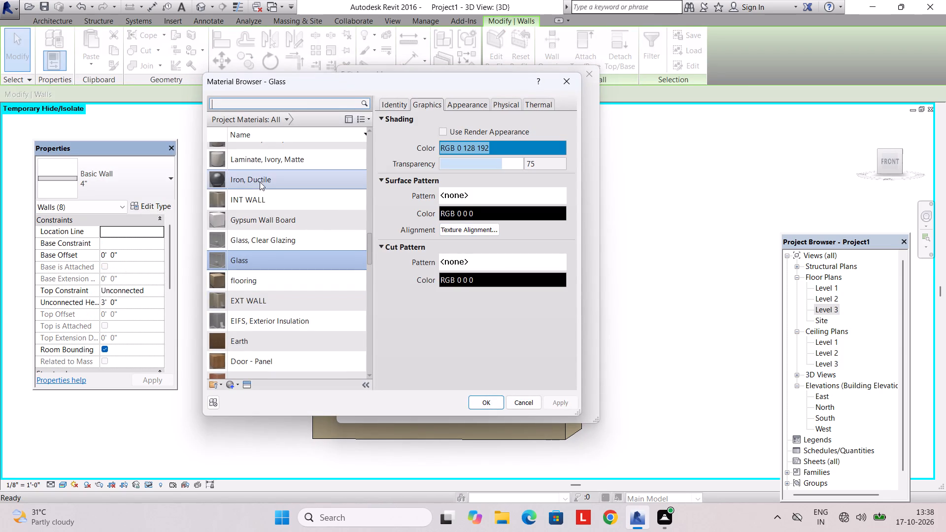
type("EXT")
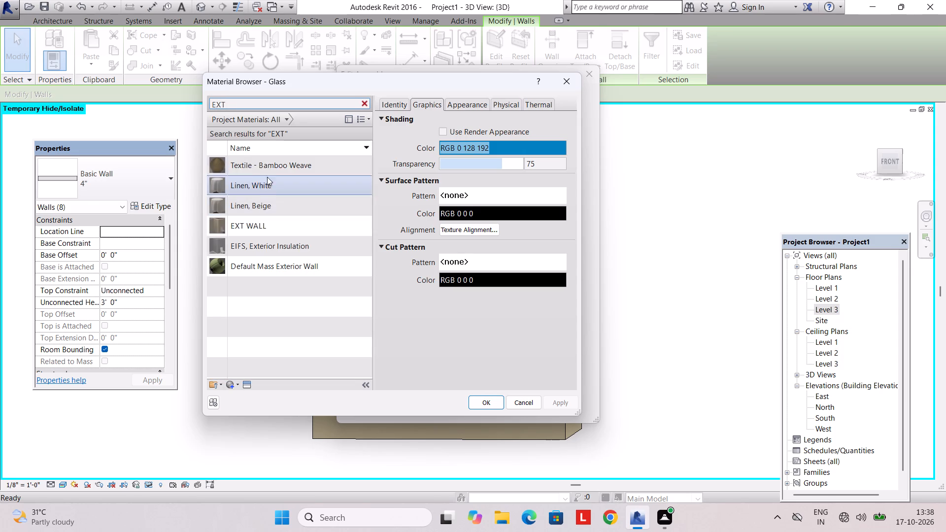
left_click(266, 224)
left_click(490, 403)
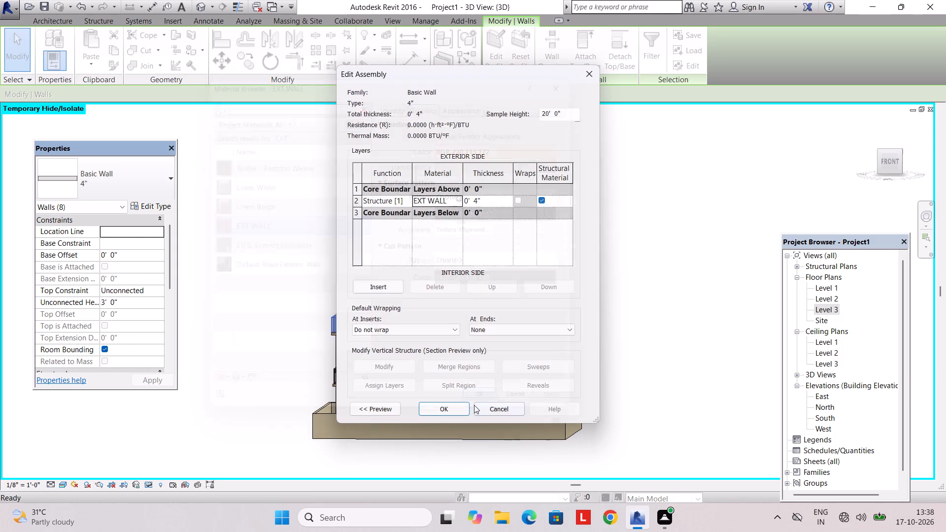
left_click(458, 404)
left_click(448, 406)
key("Escape")
scroll(430, 344, "up", 3)
middle_click_drag(431, 341, 442, 335, "shift")
scroll(442, 335, "down", 4)
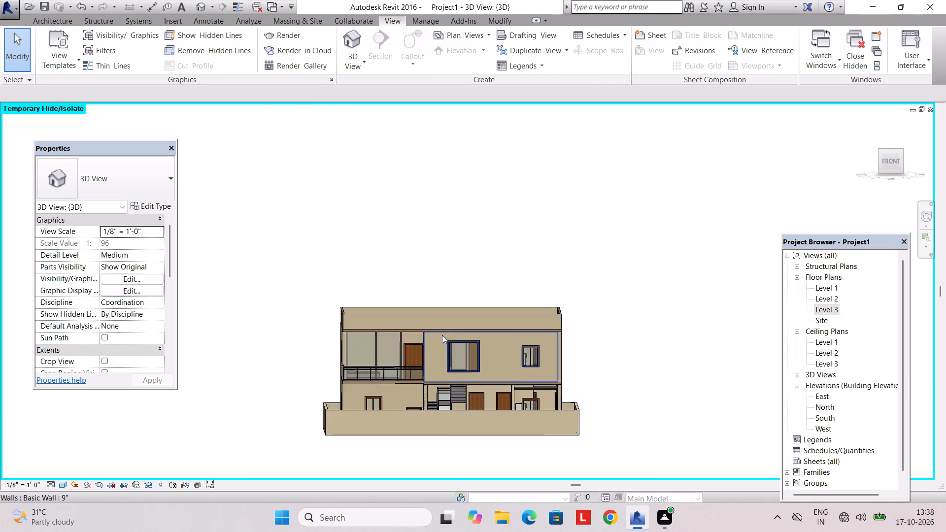
middle_click_drag(442, 337, 431, 371, "shift")
scroll(444, 371, "down", 1, "shift")
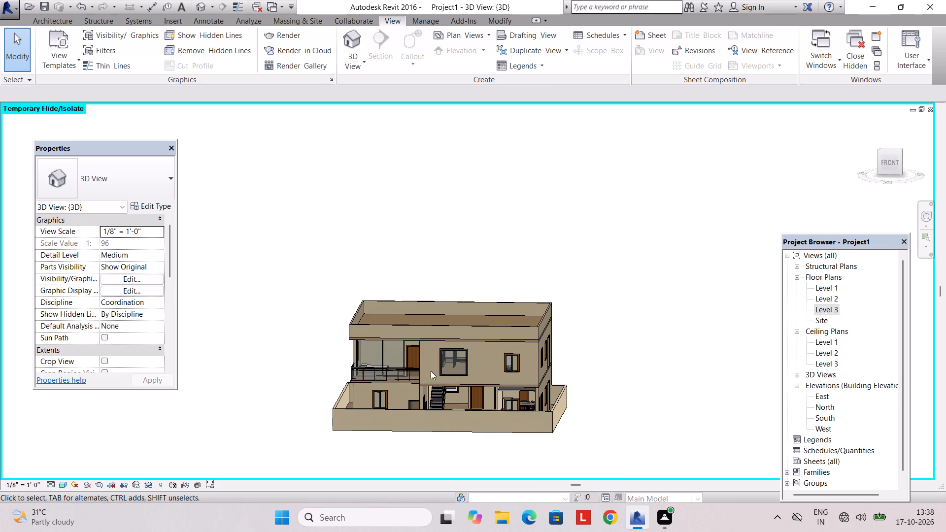
On the Level 1 plan, place a camera in front of the house, aimed straight through it past the rear wall.
double_click(830, 286)
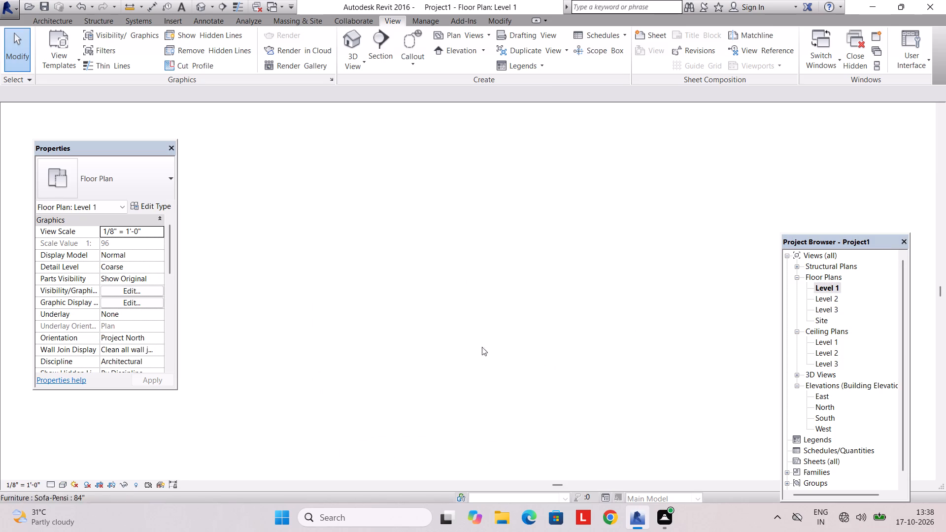
scroll(475, 347, "down", 3)
middle_click_drag(475, 346, 468, 327)
middle_click_drag(467, 323, 448, 281)
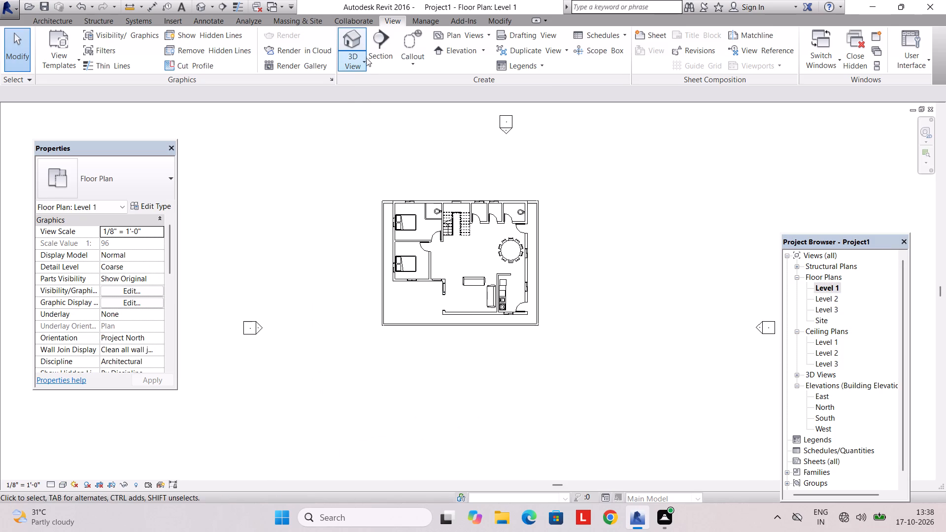
left_click(366, 56)
left_click(356, 100)
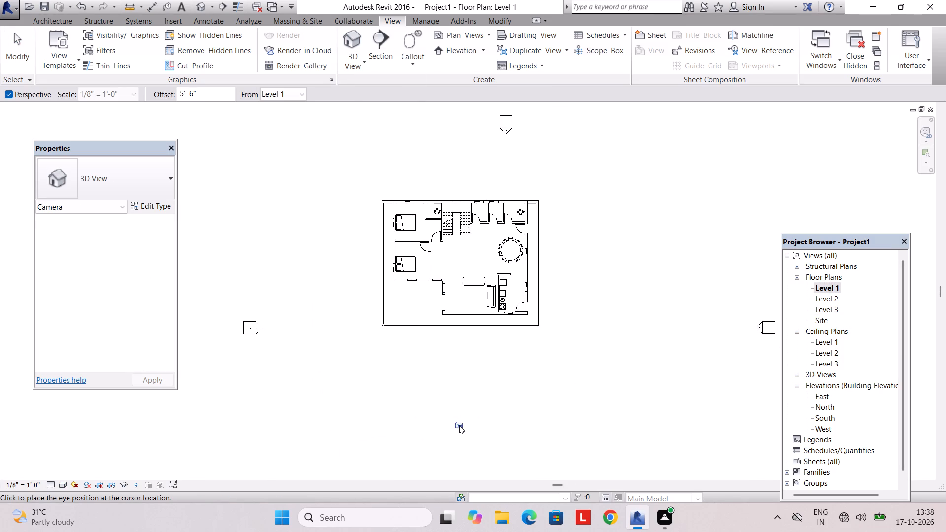
left_click(459, 425)
left_click(458, 174)
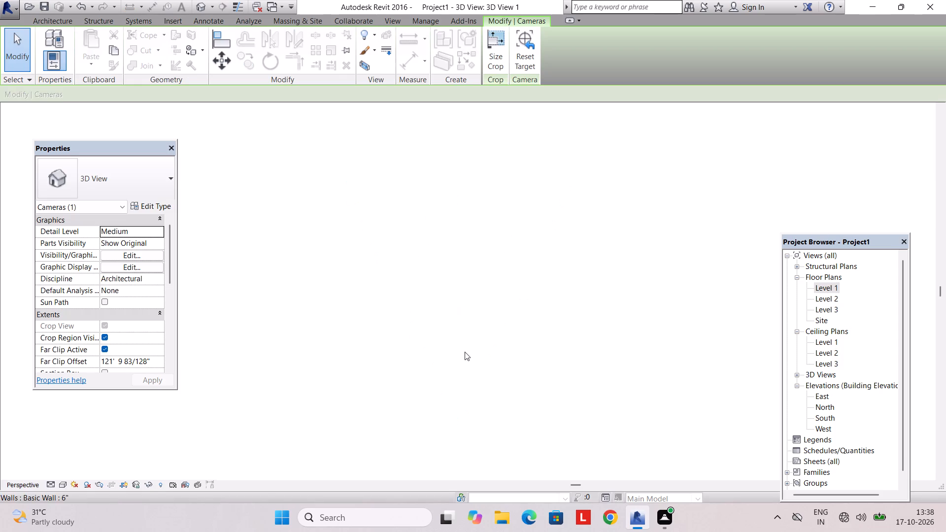
Resize the camera view's crop region on all sides so it frames the full width and height of the front facade.
scroll(465, 352, "down", 7)
left_click_drag(467, 263, 461, 210)
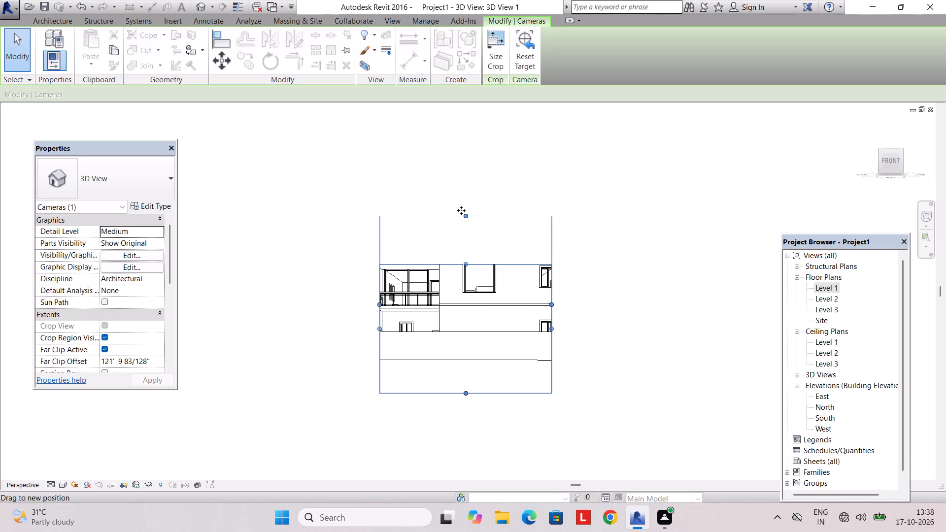
left_click_drag(461, 210, 460, 179)
left_click_drag(381, 287, 337, 295)
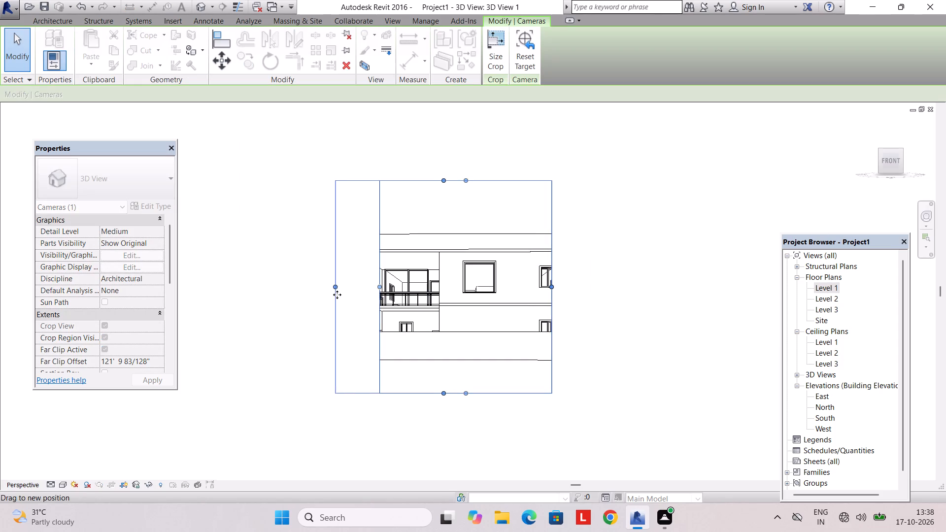
left_click_drag(337, 295, 312, 299)
left_click_drag(548, 285, 670, 299)
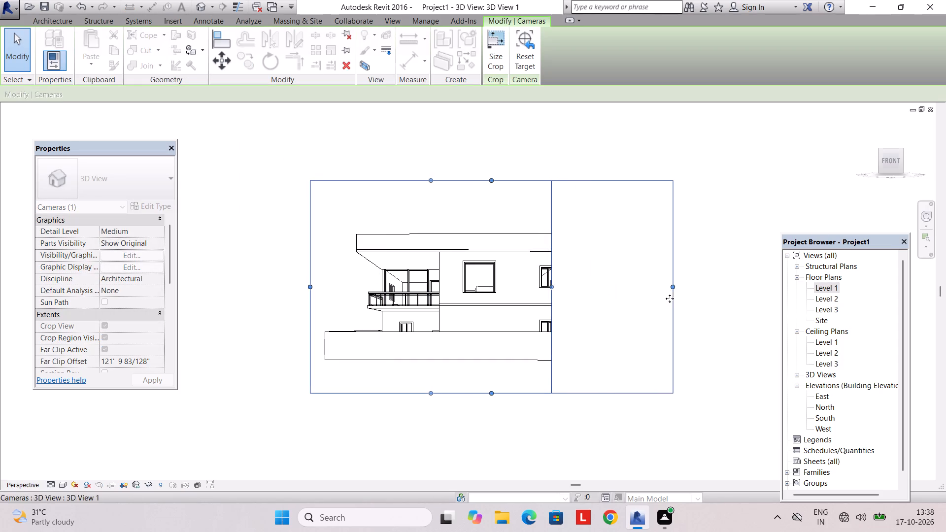
left_click_drag(307, 280, 346, 284)
left_click_drag(675, 288, 597, 292)
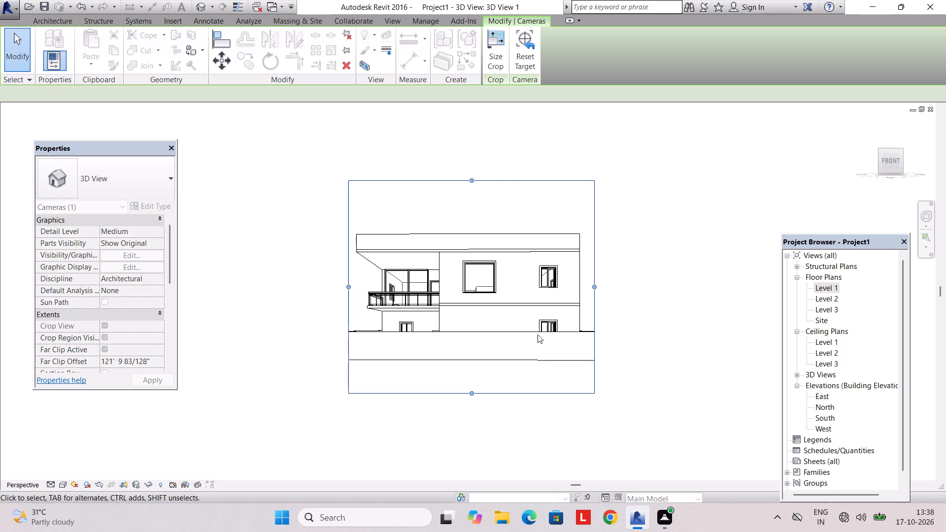
left_click_drag(466, 394, 466, 381)
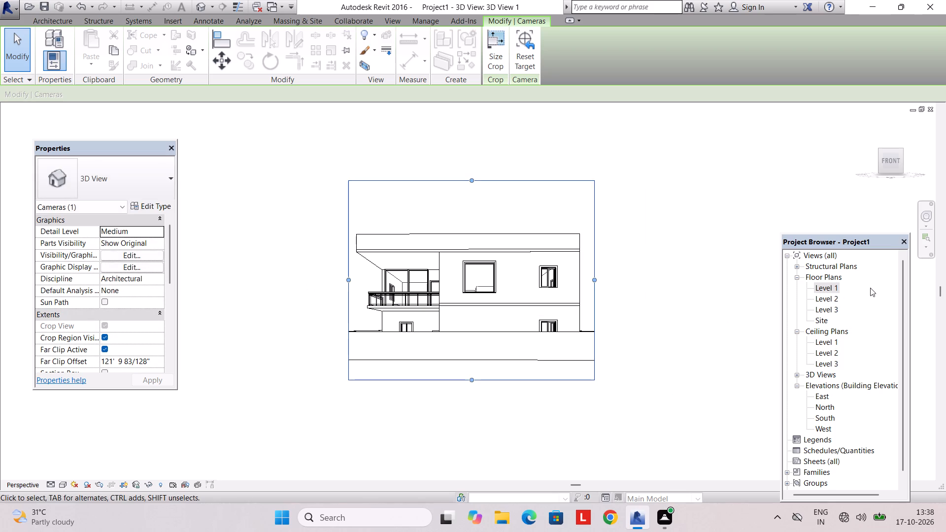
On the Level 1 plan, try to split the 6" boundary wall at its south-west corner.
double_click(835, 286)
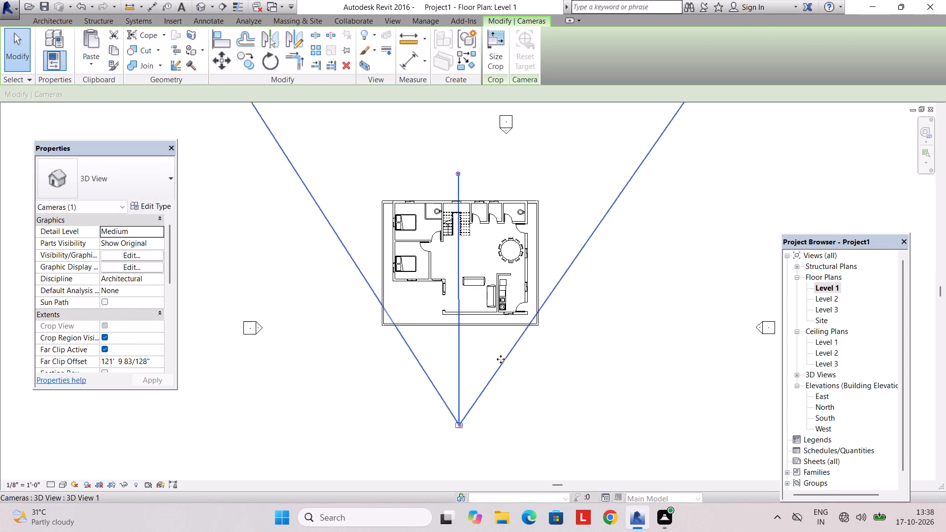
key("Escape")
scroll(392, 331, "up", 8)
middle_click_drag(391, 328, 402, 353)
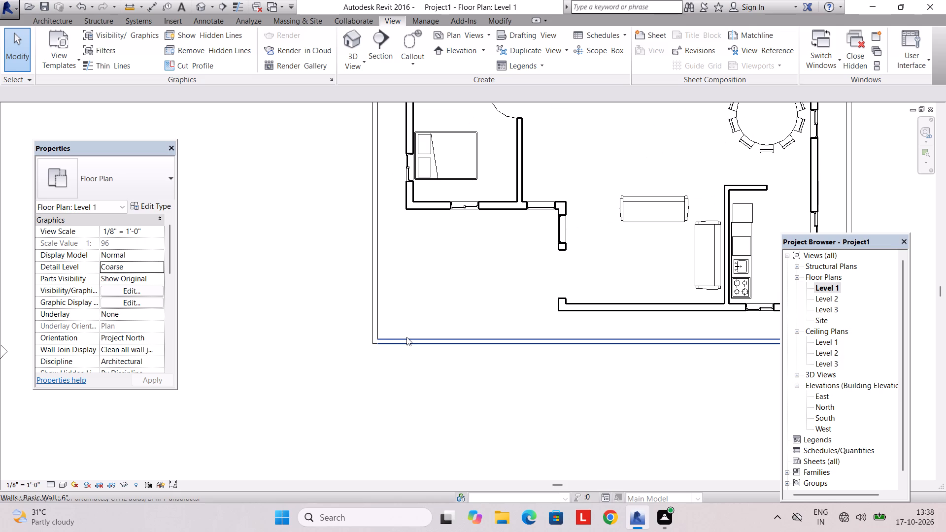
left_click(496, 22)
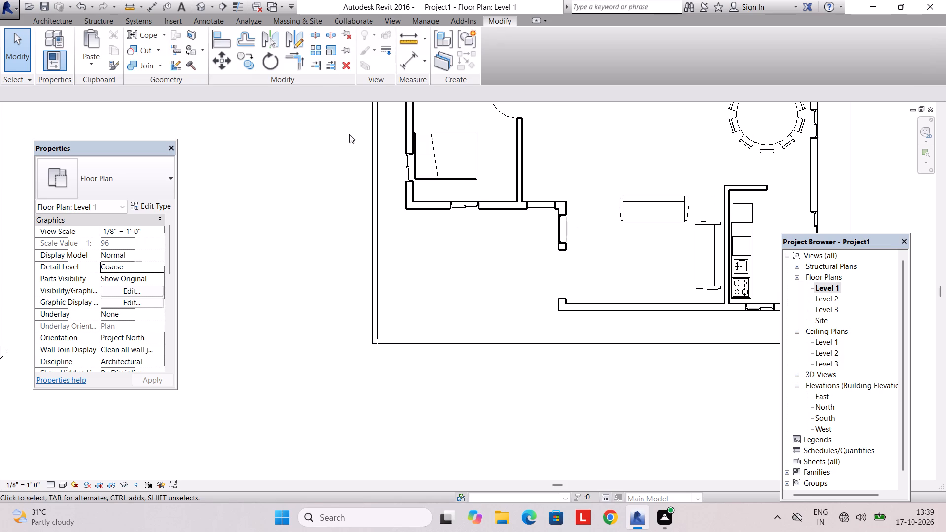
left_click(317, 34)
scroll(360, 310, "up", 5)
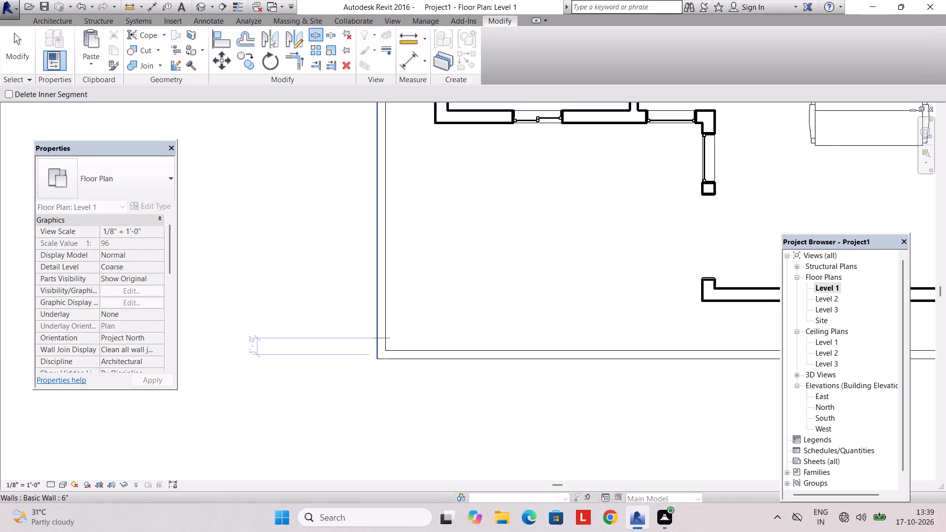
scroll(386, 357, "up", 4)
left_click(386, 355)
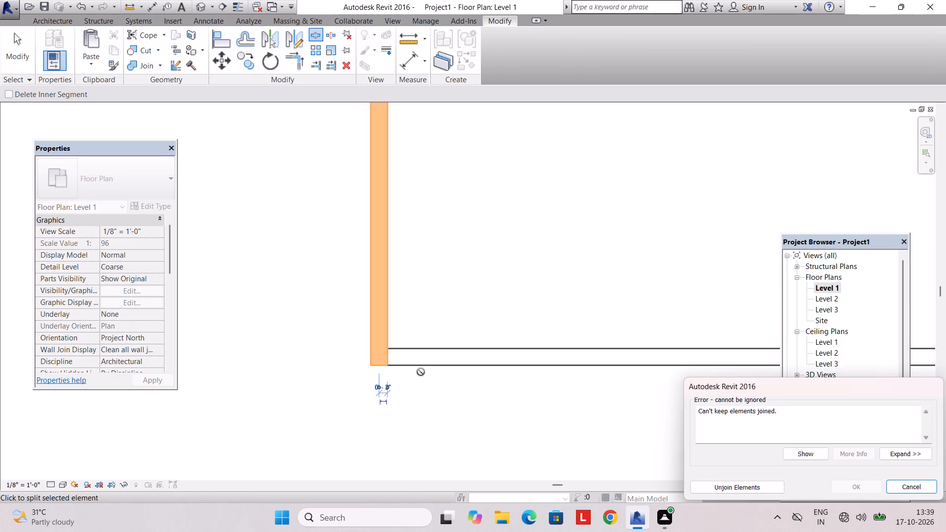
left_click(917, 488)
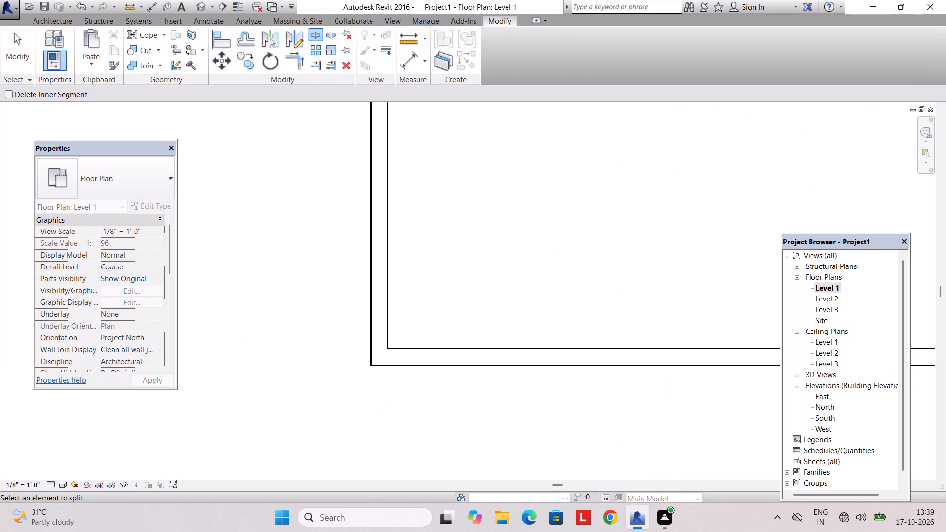
Split the front 6" boundary wall 3" from its south-west corner end, unjoining the elements.
left_click(312, 36)
scroll(372, 287, "up", 3)
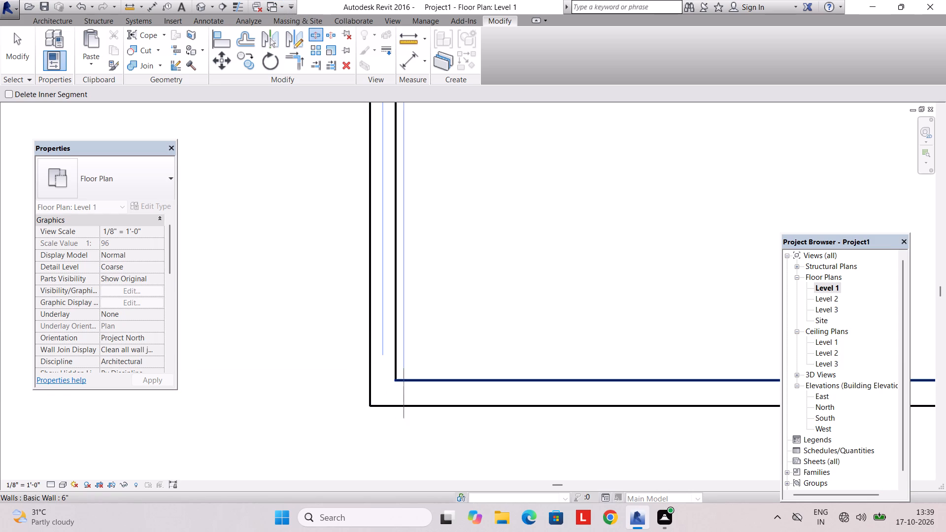
scroll(395, 398, "up", 5)
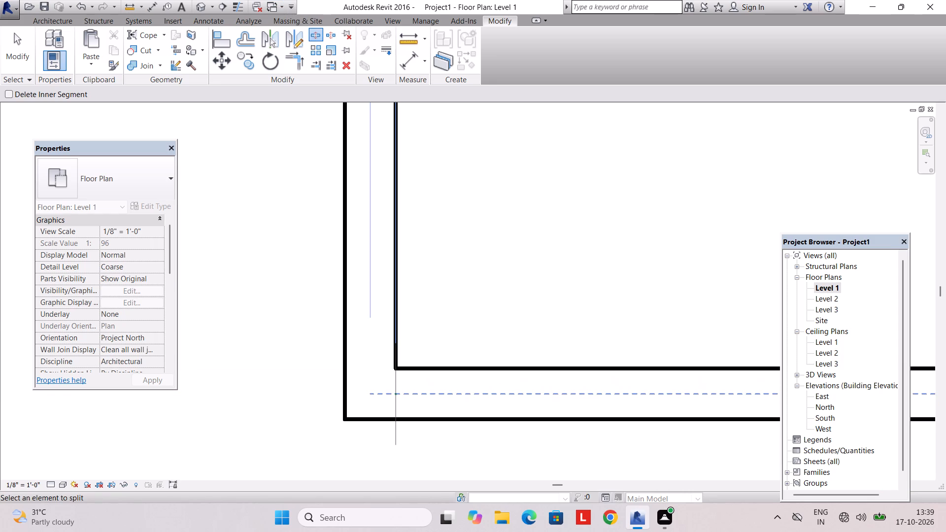
left_click(400, 390)
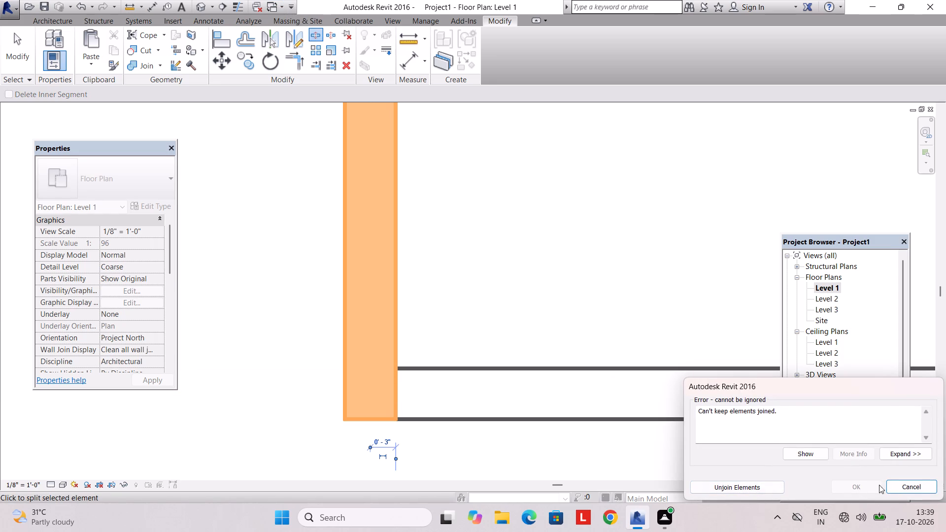
left_click(762, 485)
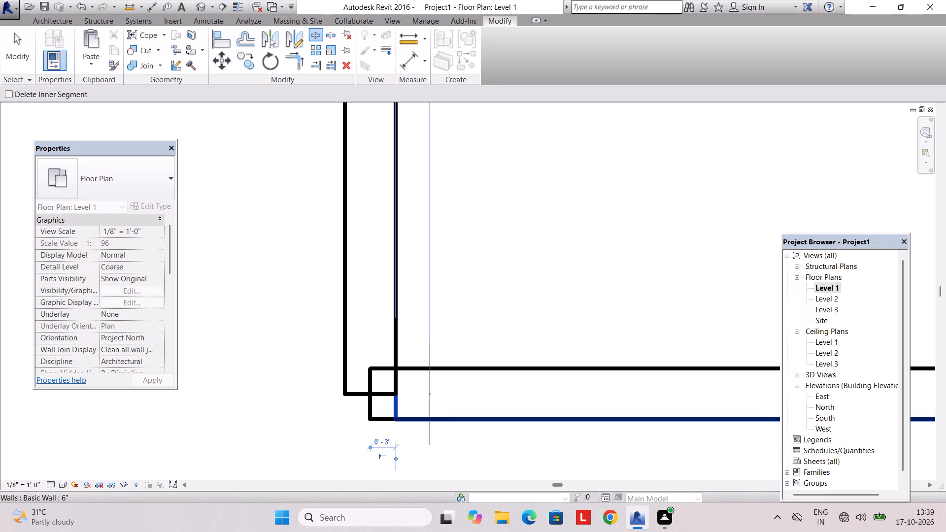
key("Escape")
key("Escape")
scroll(431, 406, "down", 12)
key("Escape")
key("Escape")
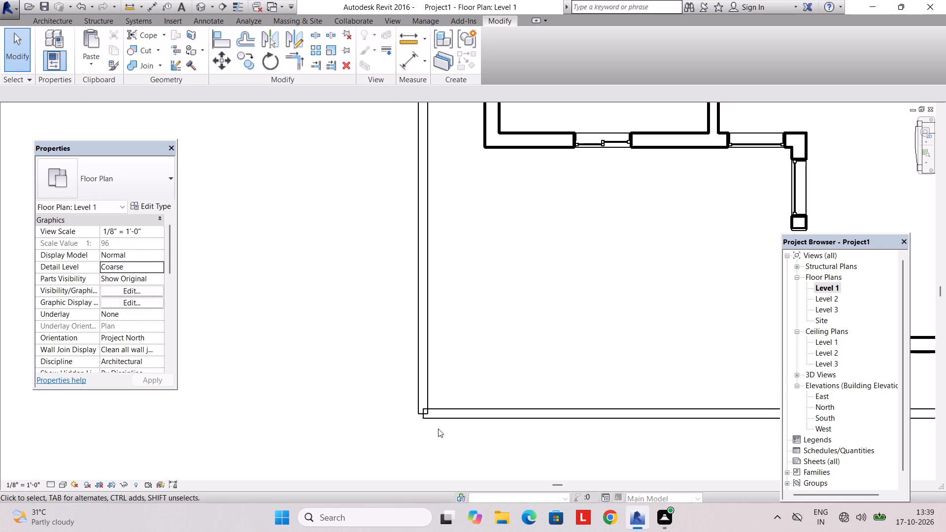
Extend the short 3" boundary wall piece at the south-west corner back to the side wall so the corner closes.
scroll(431, 420, "up", 3)
key("Escape")
left_click(421, 420)
scroll(420, 421, "up", 2)
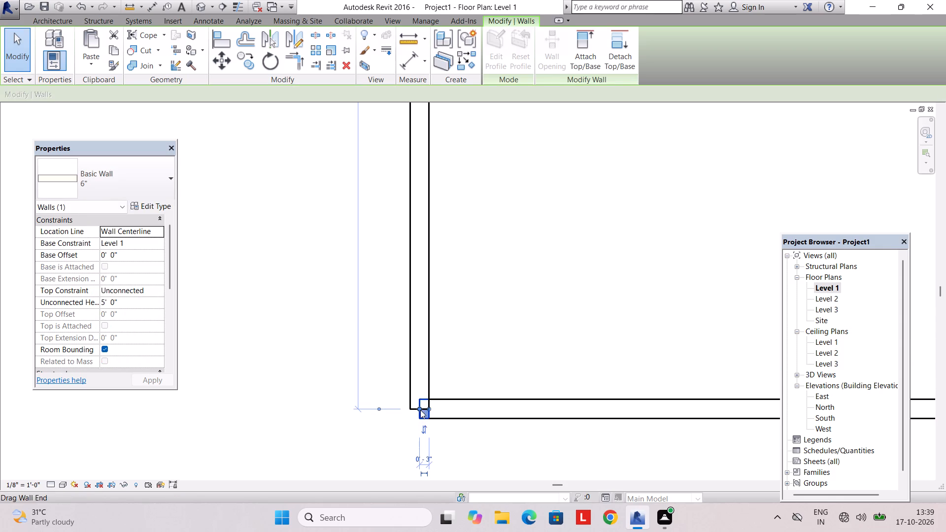
left_click_drag(418, 407, 411, 407)
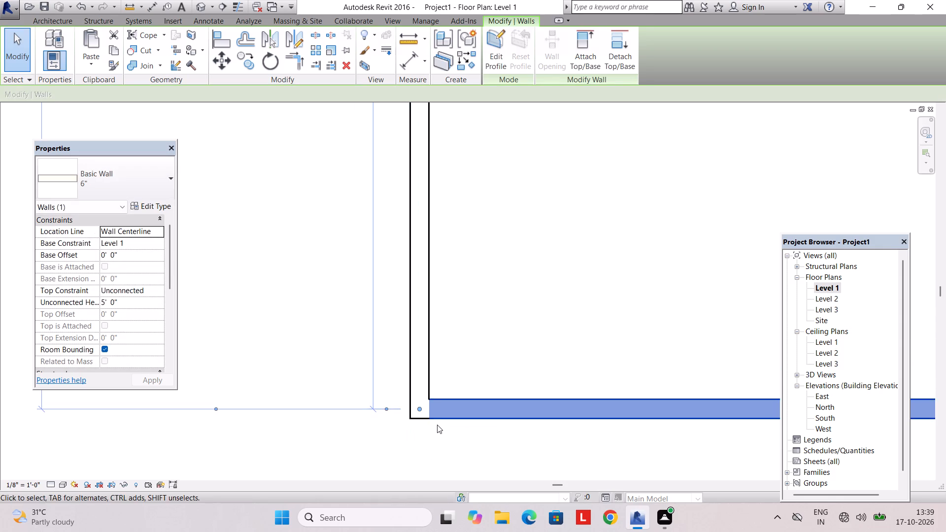
key("Escape")
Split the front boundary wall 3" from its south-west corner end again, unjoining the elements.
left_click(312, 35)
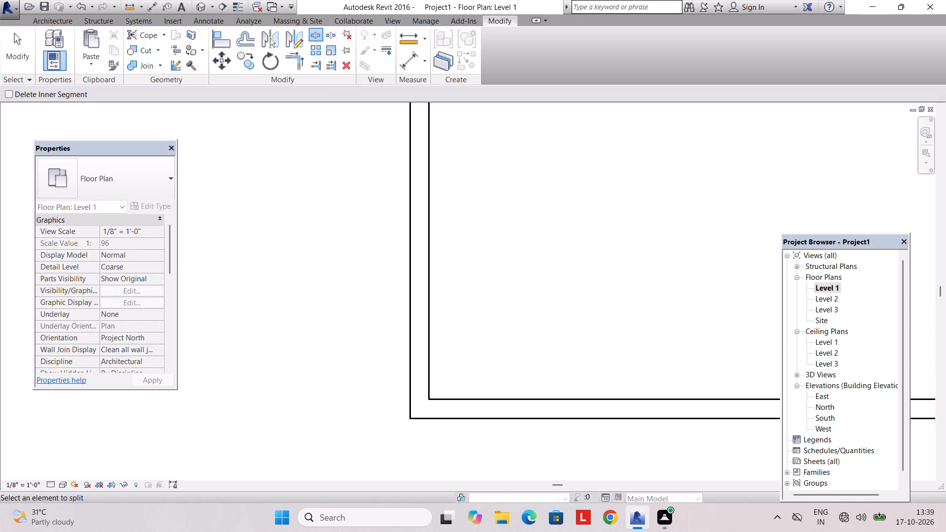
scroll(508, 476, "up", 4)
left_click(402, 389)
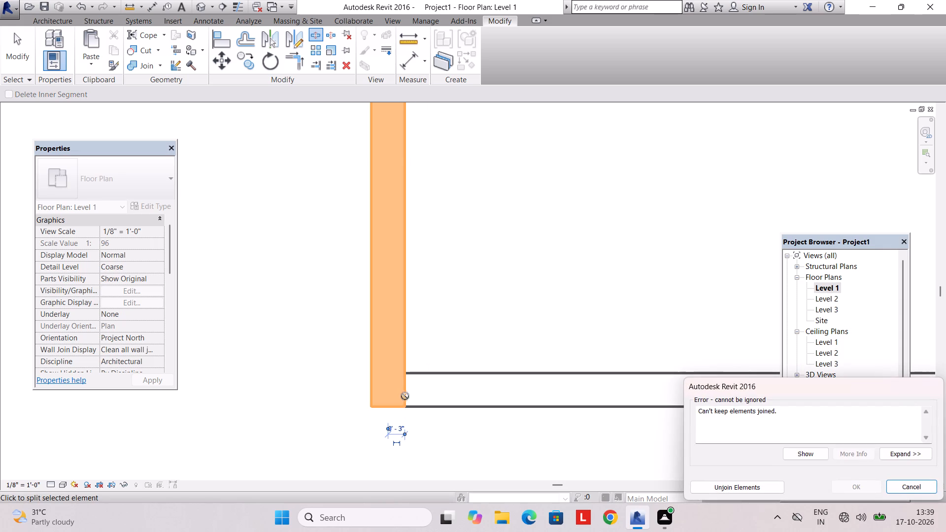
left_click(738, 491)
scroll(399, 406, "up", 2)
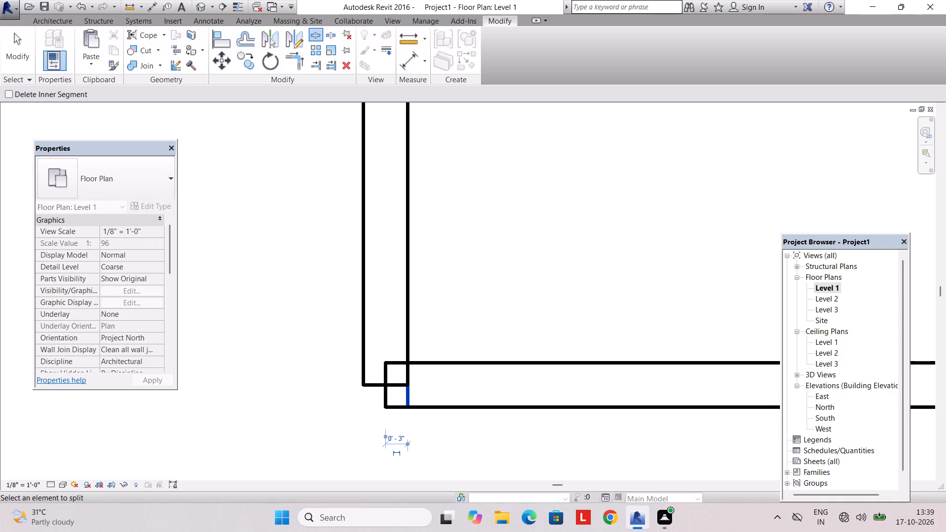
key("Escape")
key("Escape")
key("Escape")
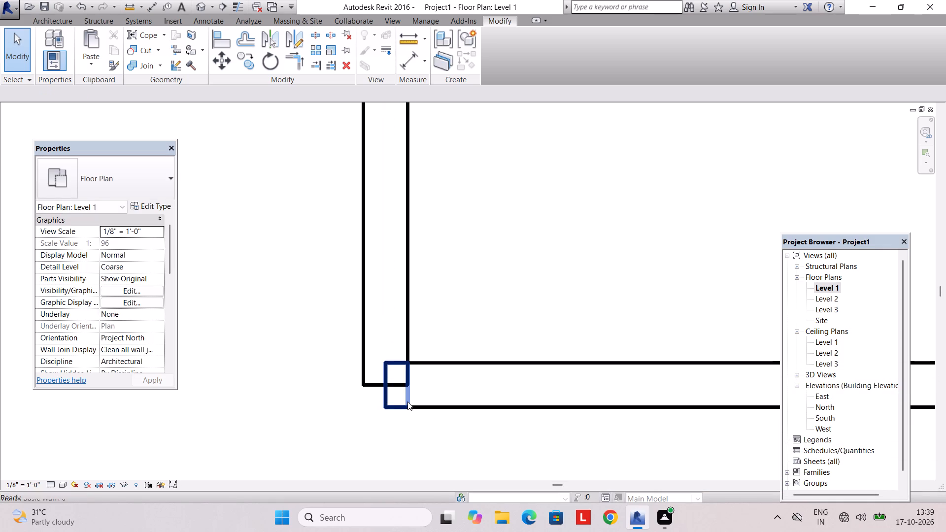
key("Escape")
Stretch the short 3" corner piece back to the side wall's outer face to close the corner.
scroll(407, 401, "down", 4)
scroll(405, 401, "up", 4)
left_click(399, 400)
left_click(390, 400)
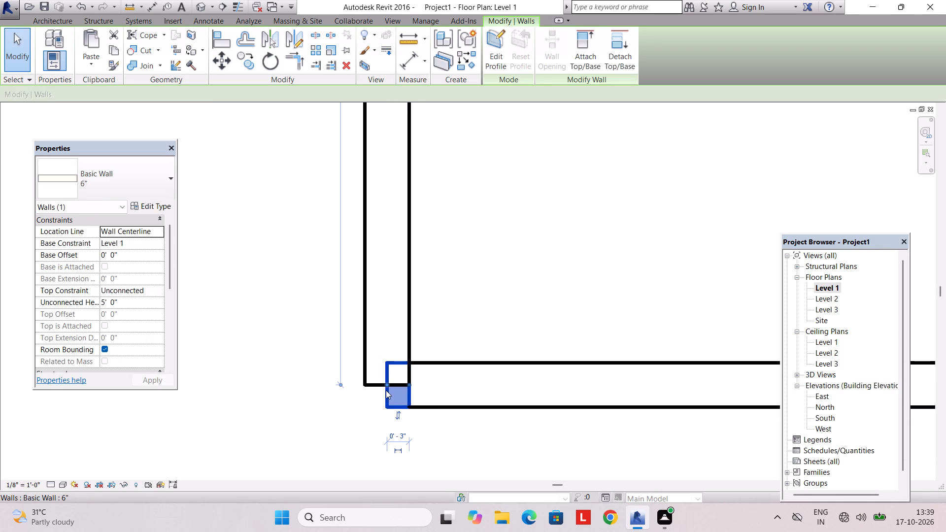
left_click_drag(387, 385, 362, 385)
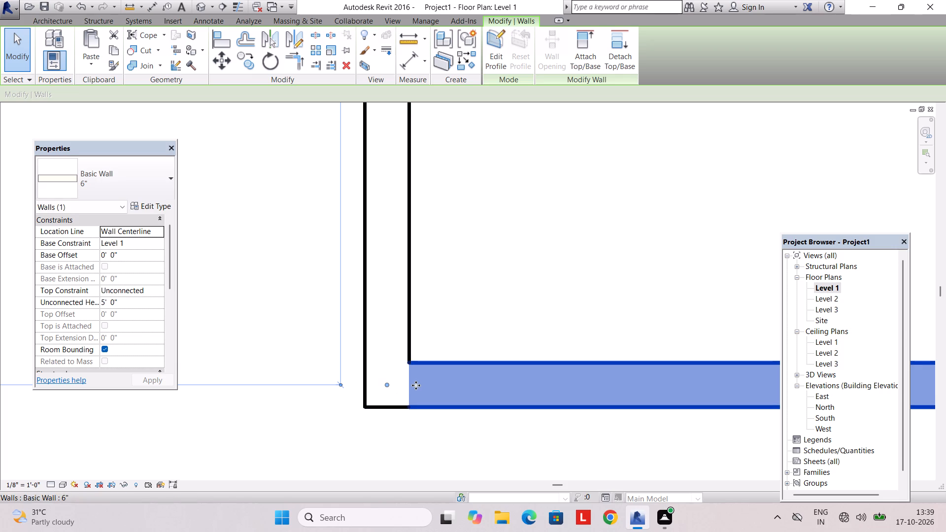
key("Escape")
Split the front 6" boundary wall about 12' from the south-west corner.
scroll(433, 412, "down", 6)
middle_click_drag(476, 433, 367, 420)
left_click(430, 402)
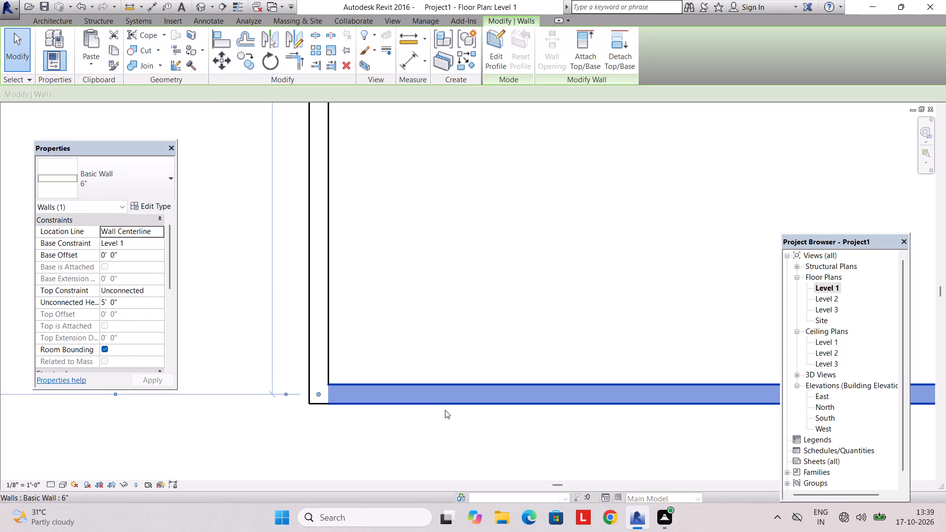
scroll(445, 410, "down", 9)
middle_click_drag(478, 421, 379, 430)
key("Escape")
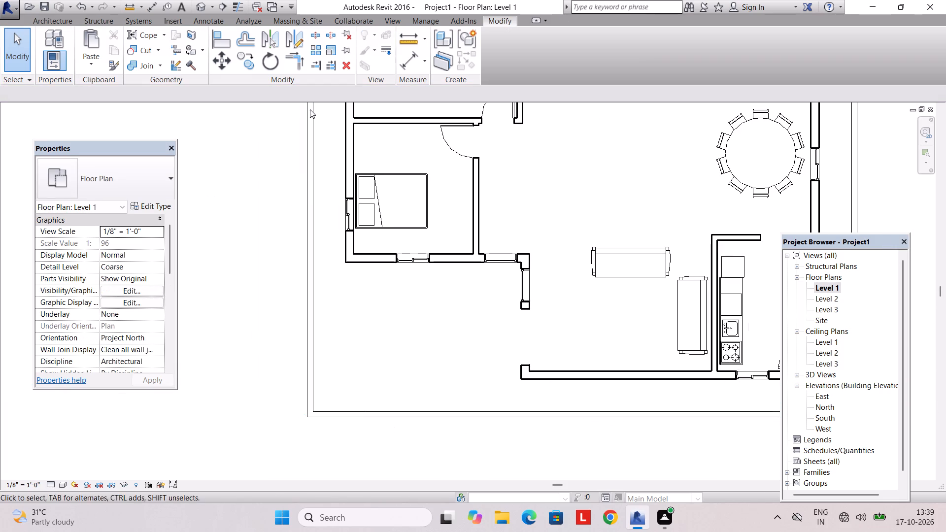
left_click(320, 40)
scroll(418, 420, "up", 5)
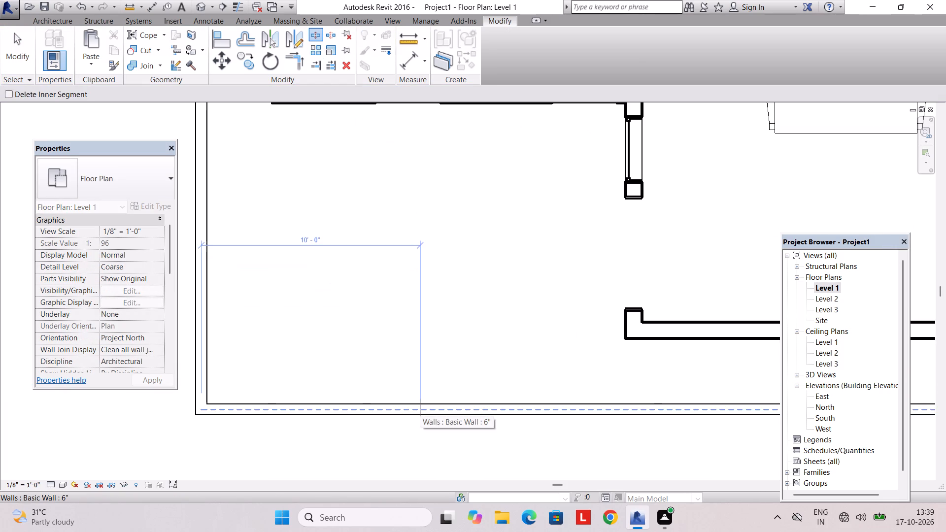
left_click(462, 412)
key("Escape")
key("Escape")
Delete the split-off front boundary wall segment beside the south-west corner to leave an entrance opening.
left_click(343, 417)
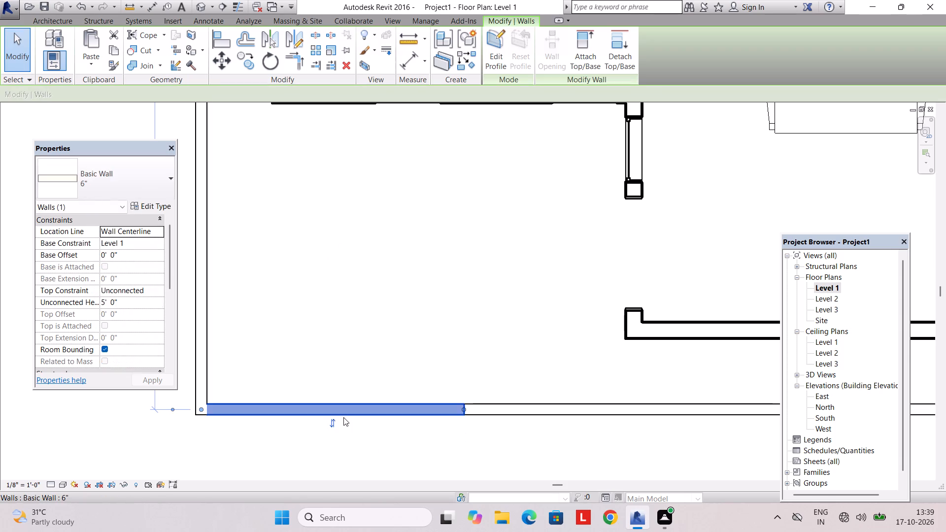
key("Delete")
In the 3D view from the front, set the work plane by picking the front boundary wall's outer face.
scroll(351, 439, "down", 7)
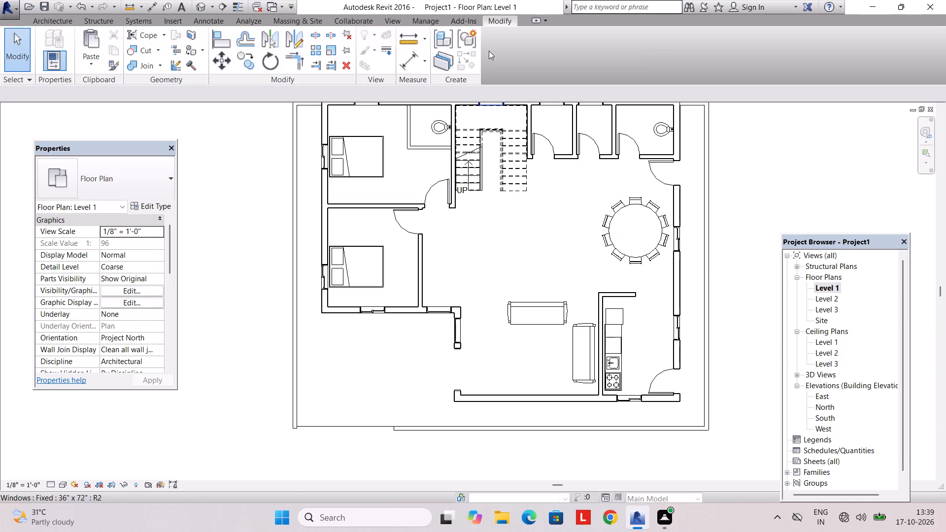
scroll(497, 133, "down", 3)
middle_click_drag(492, 164, 478, 154)
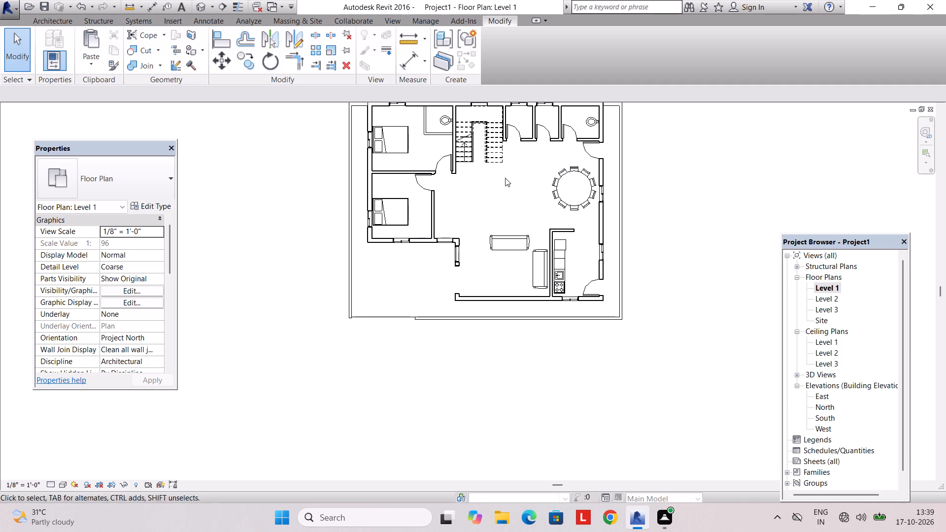
left_click(390, 19)
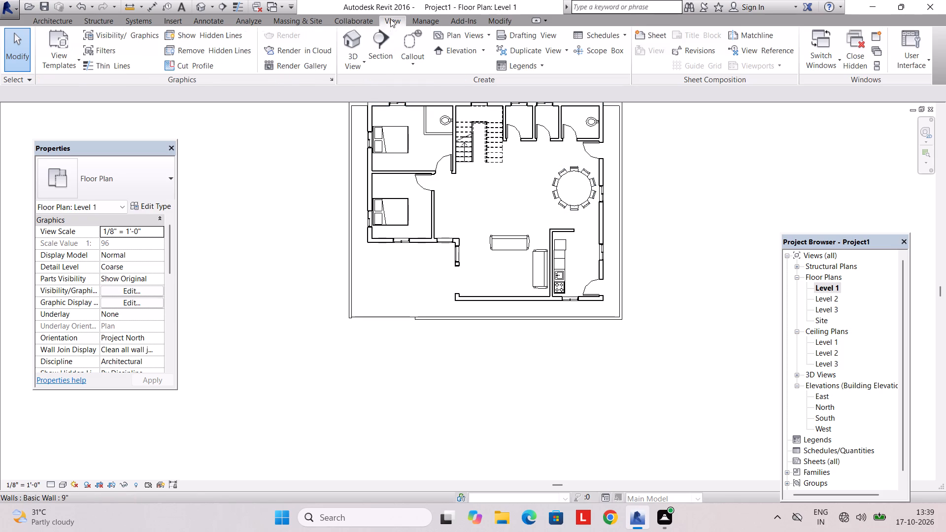
left_click(350, 38)
scroll(484, 353, "down", 1)
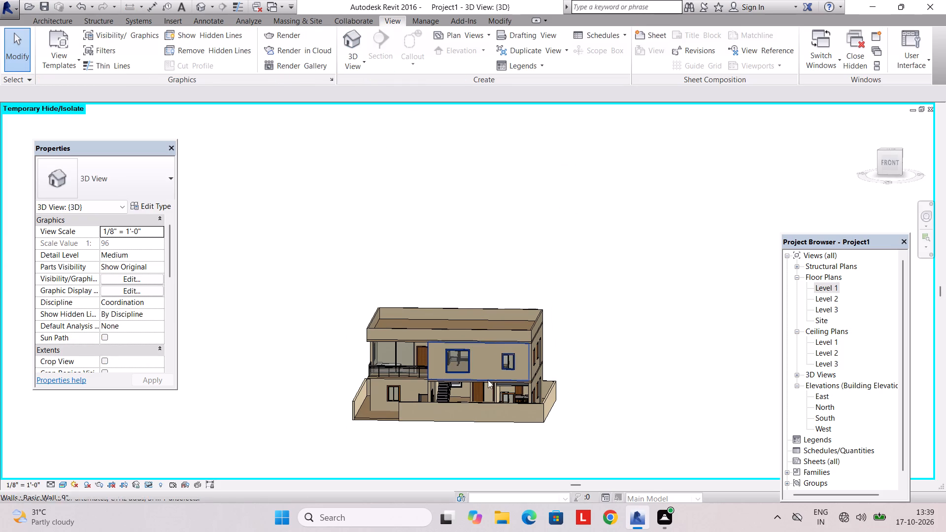
middle_click_drag(488, 382, 497, 356)
scroll(488, 370, "up", 6)
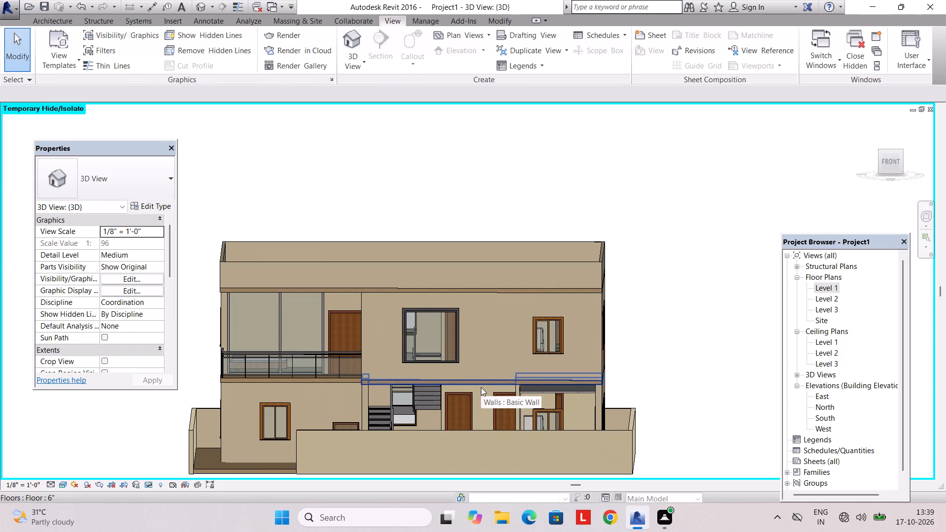
middle_click_drag(441, 385, 439, 302)
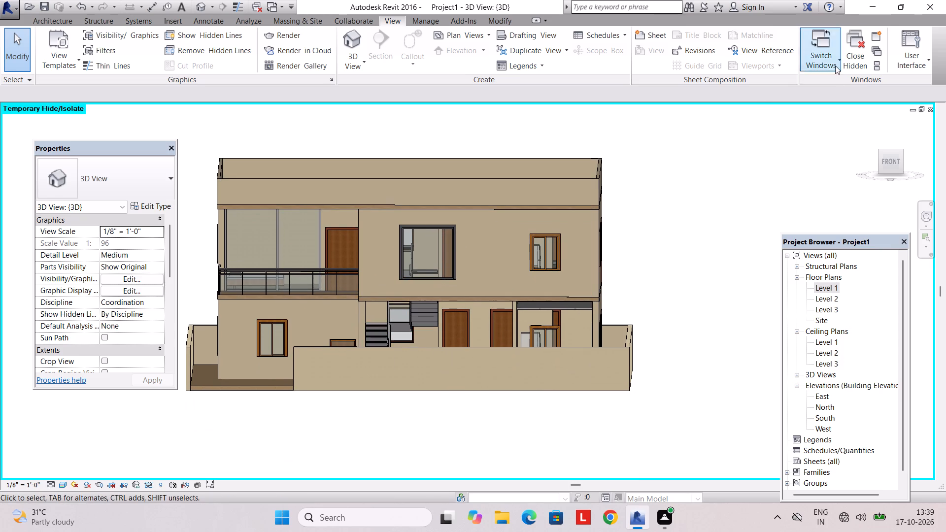
left_click(46, 17)
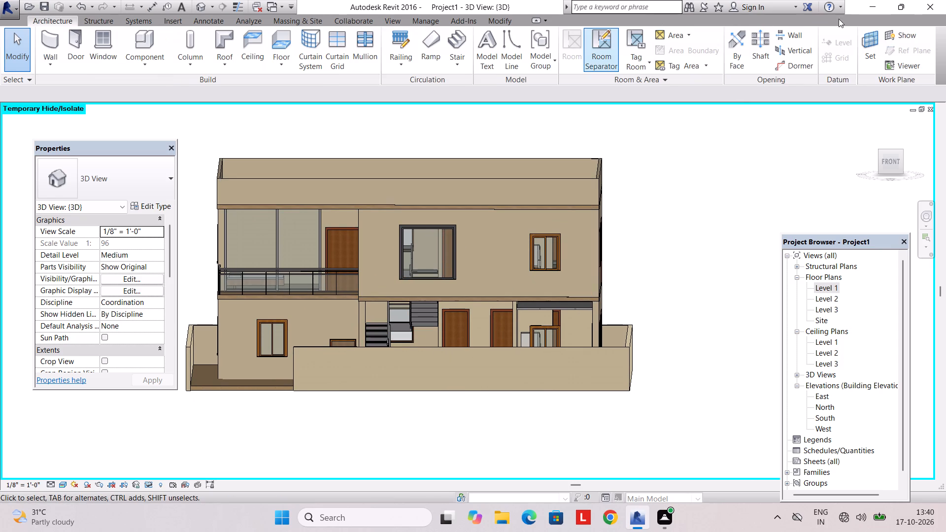
left_click(872, 39)
left_click(394, 270)
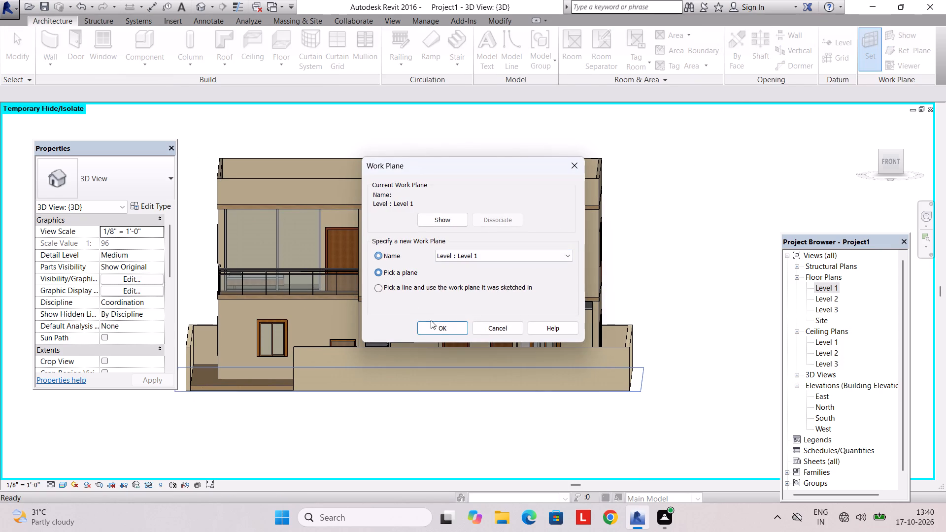
left_click(437, 325)
scroll(435, 365, "up", 2)
left_click(443, 344)
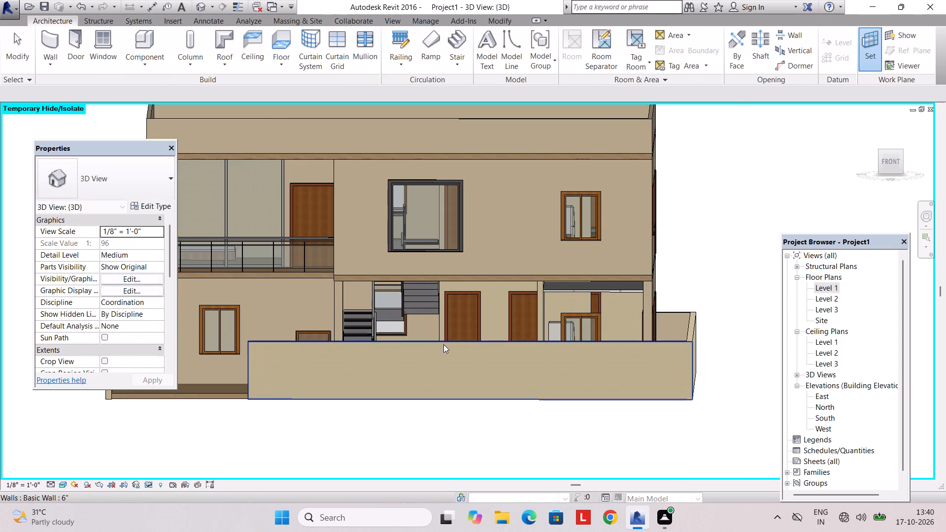
Place model text reading "BSJ RESIDENCY" on the outer face of the front boundary wall.
left_click(481, 54)
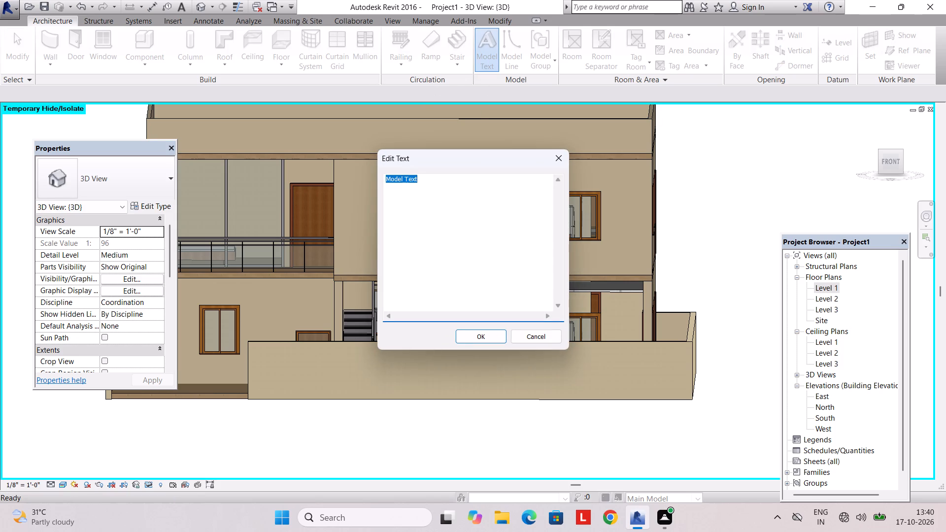
type("BSJ RESI")
type("DENCY")
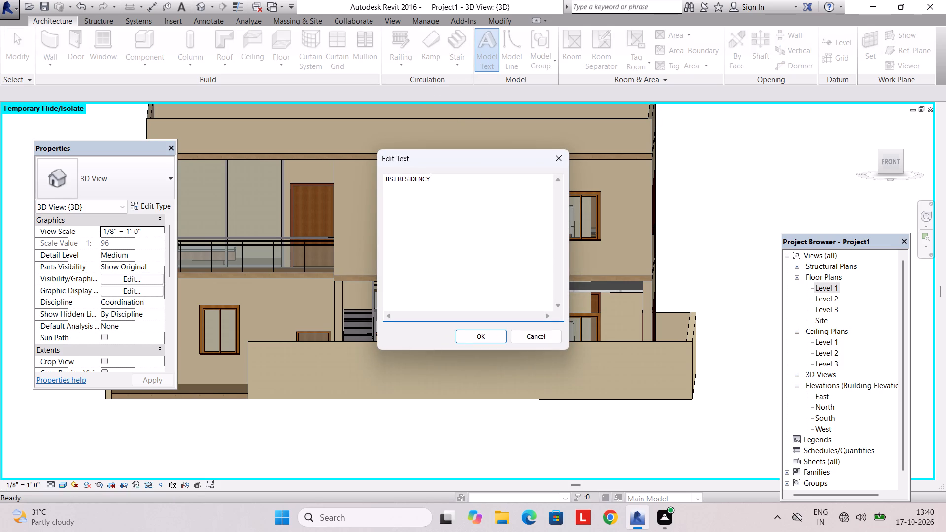
key("Return")
left_click(474, 335)
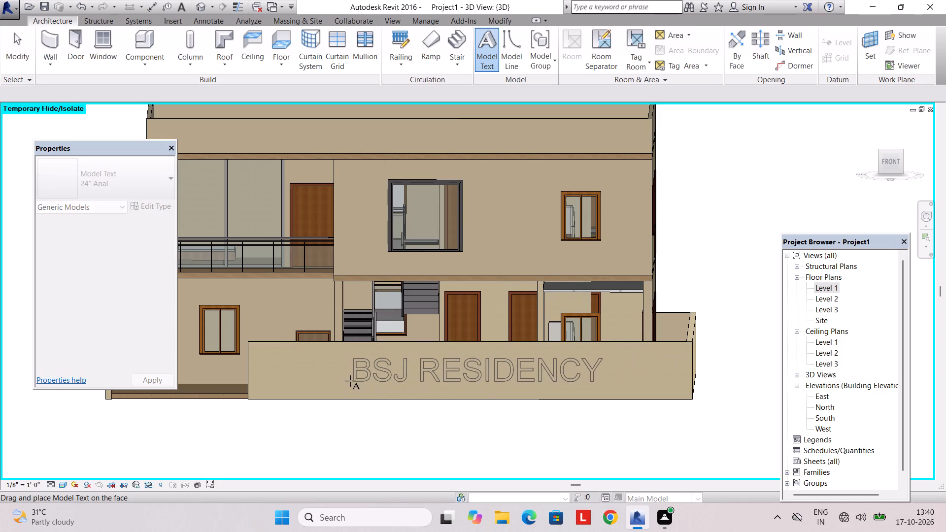
left_click(350, 381)
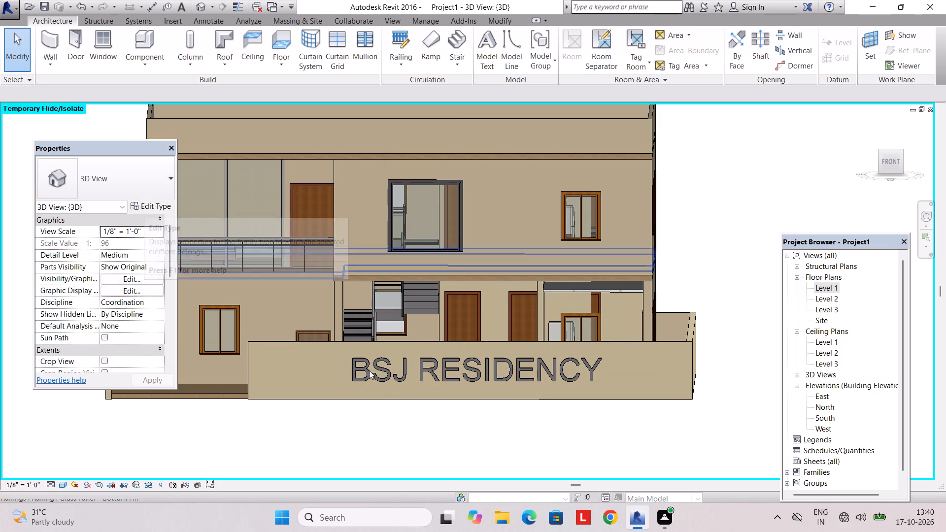
key("Escape")
Set the text size of the sign's 24" Arial model text type to 1'.
left_click(430, 369)
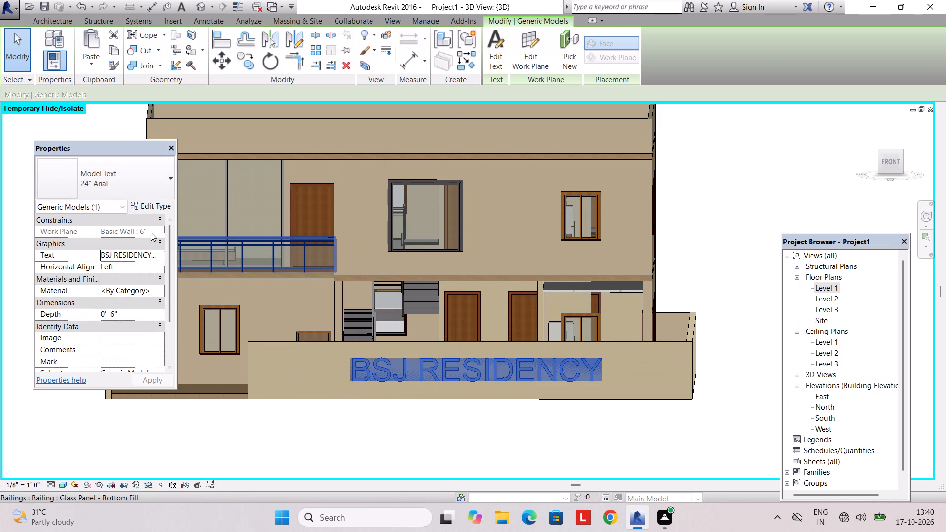
left_click(130, 210)
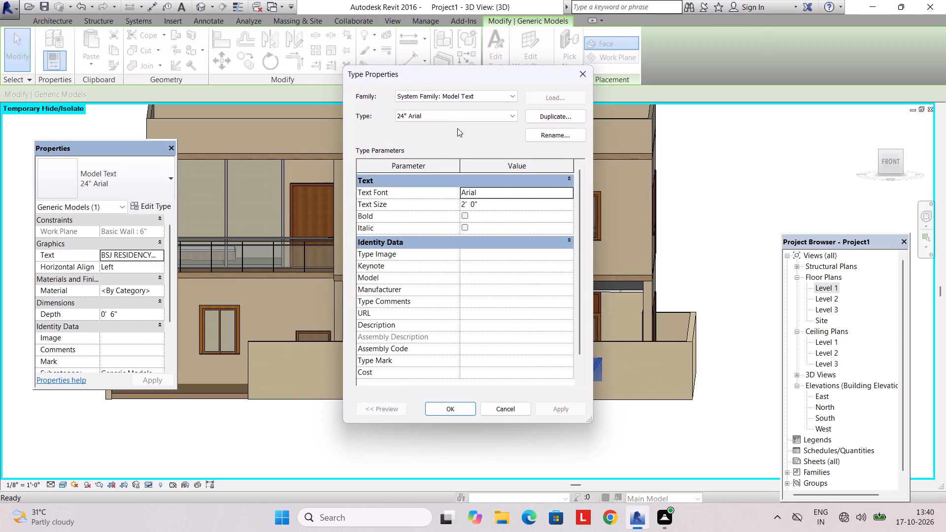
double_click(455, 122)
left_click(455, 121)
left_click(504, 198)
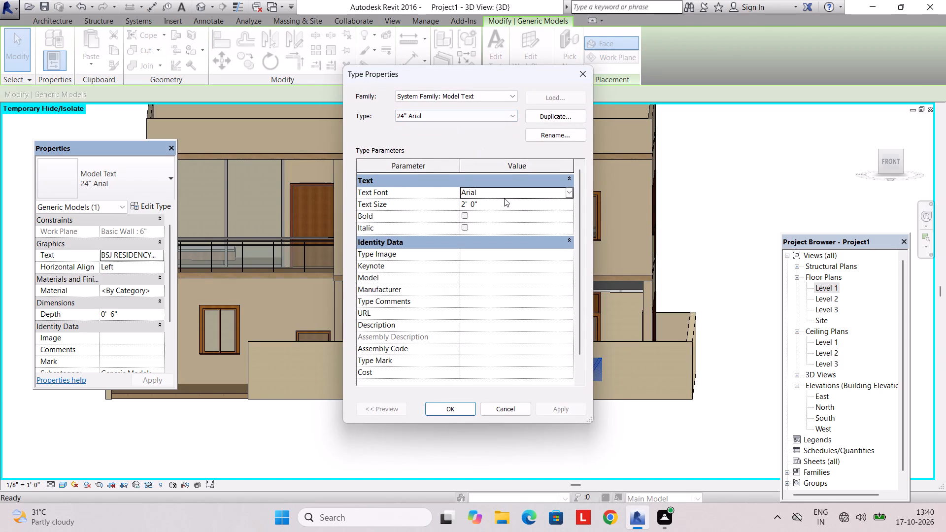
left_click(502, 205)
type("1'")
key("Return")
key("Return")
key("Escape")
Edit the sign text so BSJ and RESIDENCY stand on two separate lines.
scroll(405, 374, "up", 3)
left_click(405, 374)
left_click(498, 60)
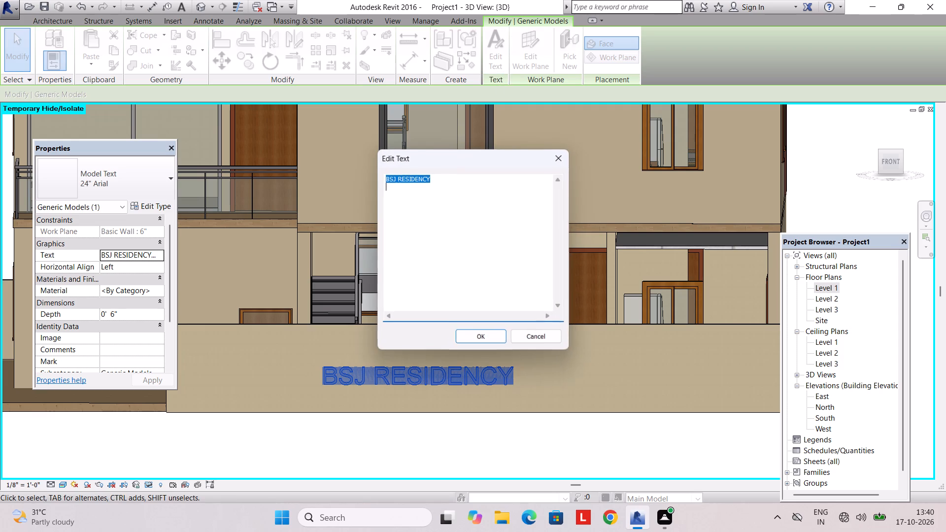
left_click(397, 176)
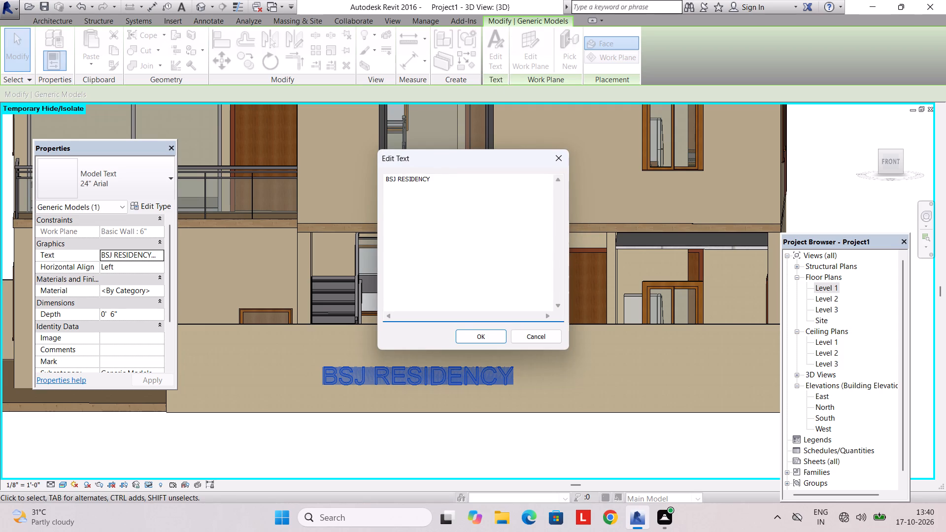
key("Return")
left_click(480, 333)
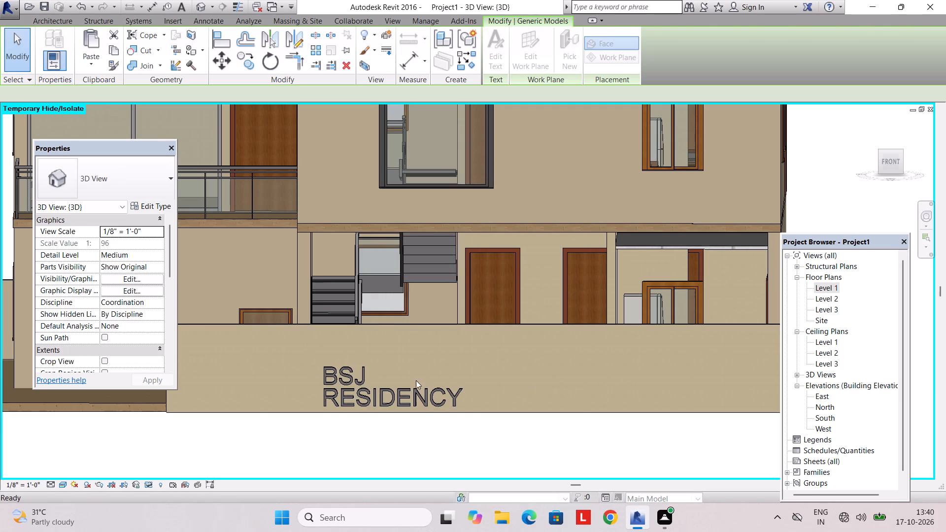
Edit the sign text to indent BSJ with leading spaces above RESIDENCY.
scroll(354, 377, "up", 2)
middle_click_drag(358, 373, 441, 337)
left_click(438, 333)
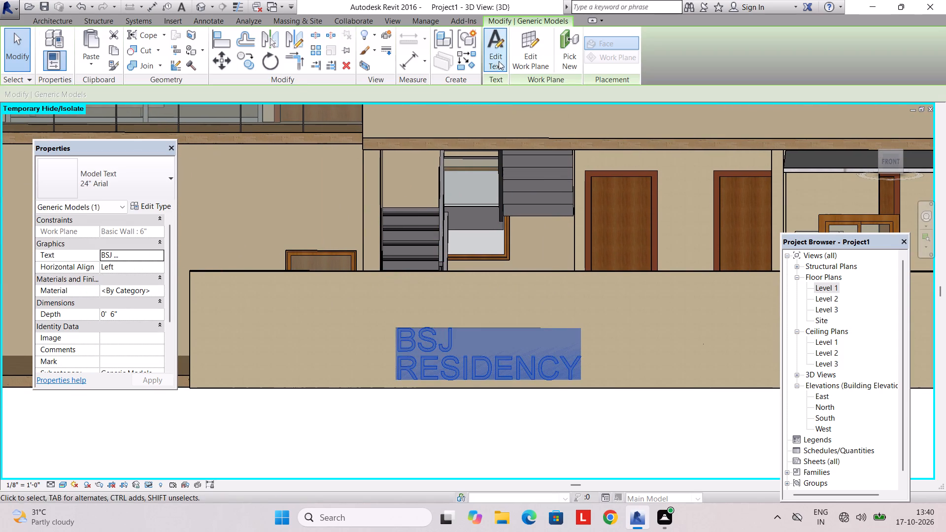
left_click(499, 61)
left_click(386, 180)
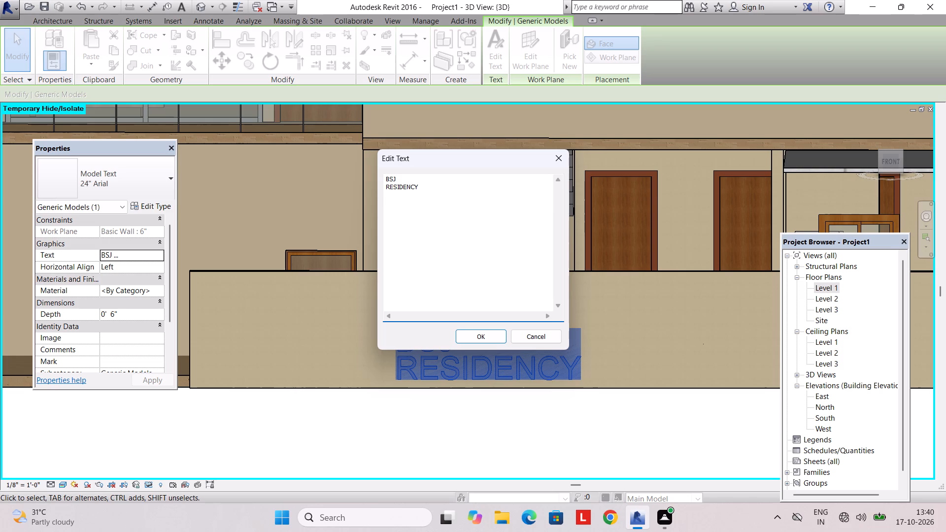
key("ctrl+alt+space")
key("space")
key("space")
key("space")
key("space")
key("BackSpace")
key("Return")
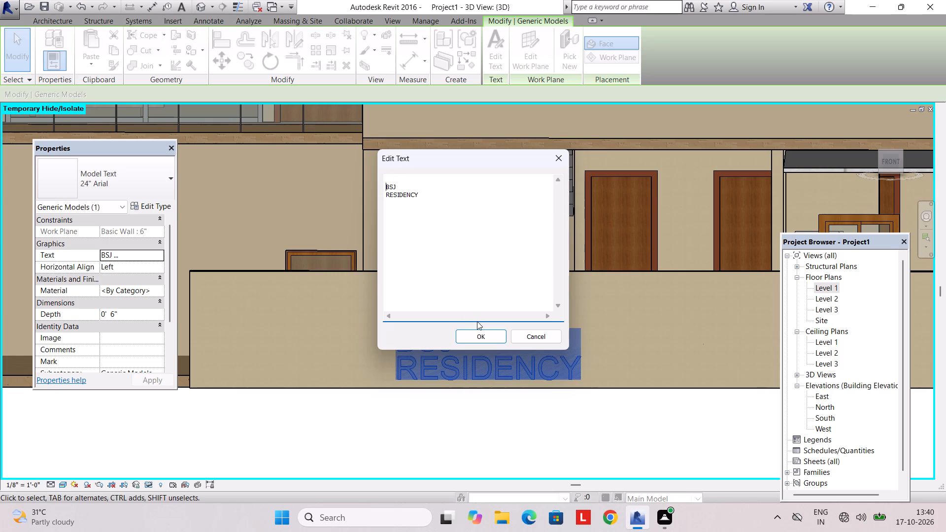
key("space")
key("space")
key("space")
key("Return")
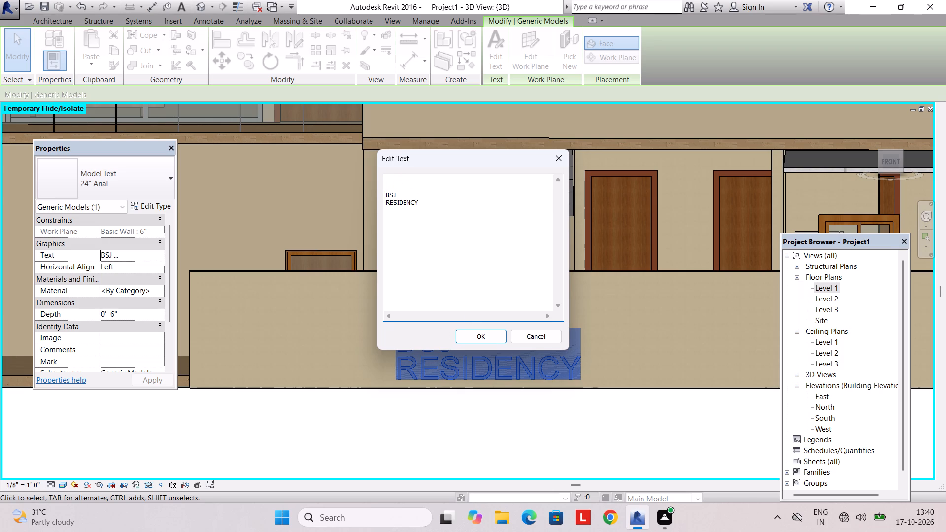
key("BackSpace")
key("BackSpace")
key("BackSpace")
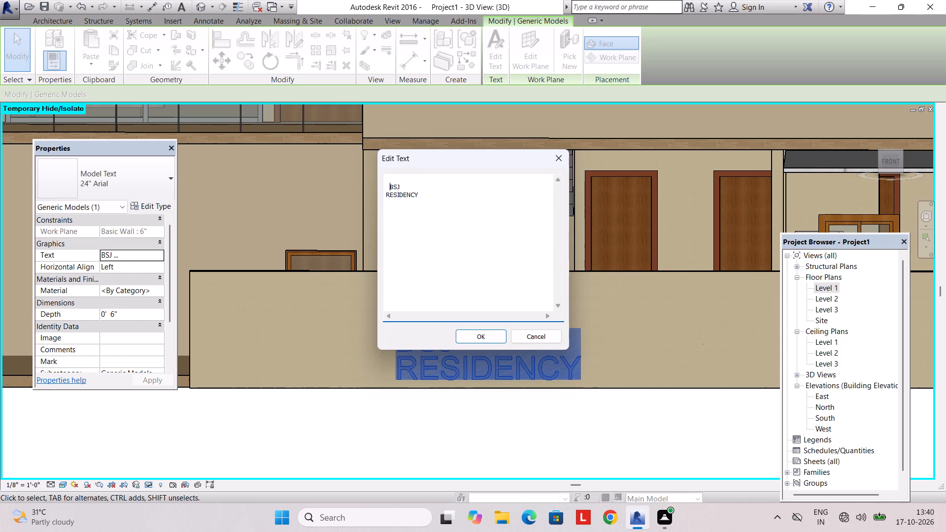
key("BackSpace")
key("BackSpace")
key("BackSpace")
key("BackSpace")
key("space")
key("space")
left_click(478, 333)
Add two more leading spaces before BSJ in the sign text to centre it over RESIDENCY.
left_click(446, 338)
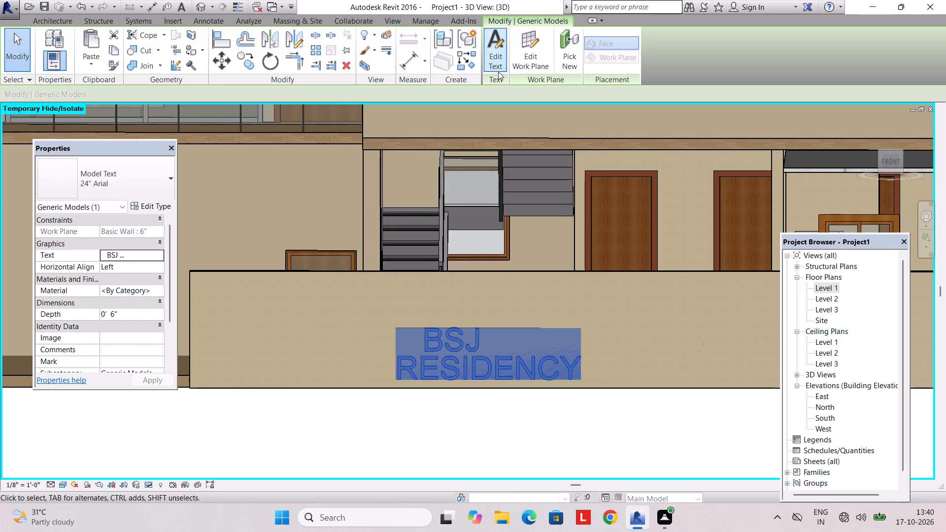
left_click(498, 71)
scroll(361, 190, "up", 2)
left_click(389, 173)
left_click(393, 176)
key("space")
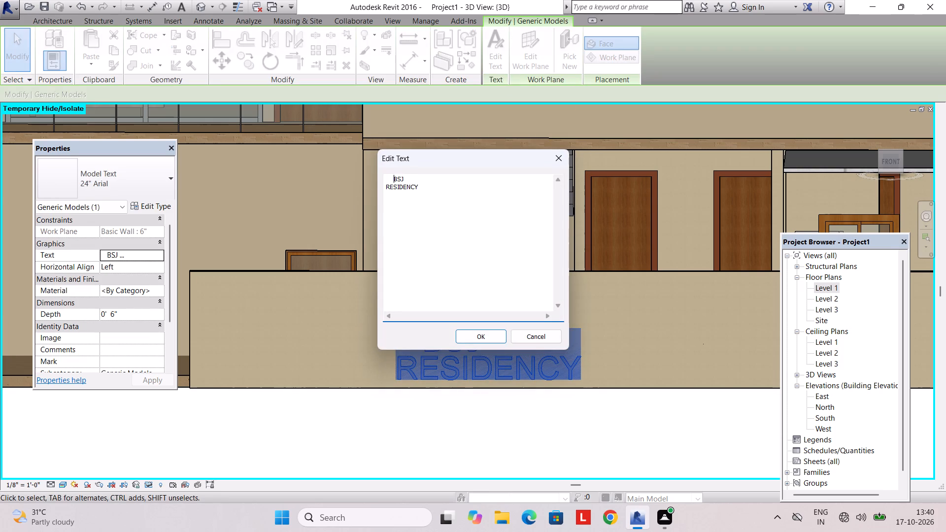
key("space")
left_click(476, 334)
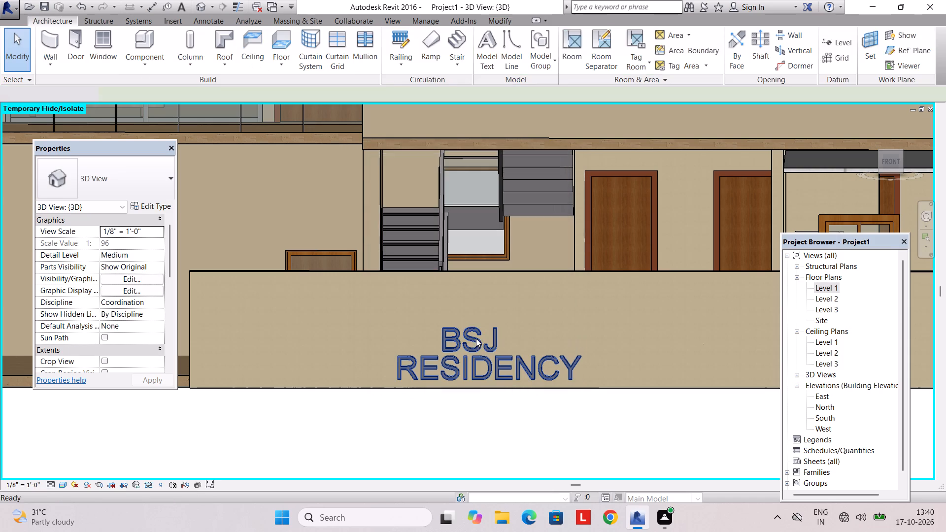
Nudge the sign up to about mid-height of the front boundary wall and a little to the right.
left_click(456, 345)
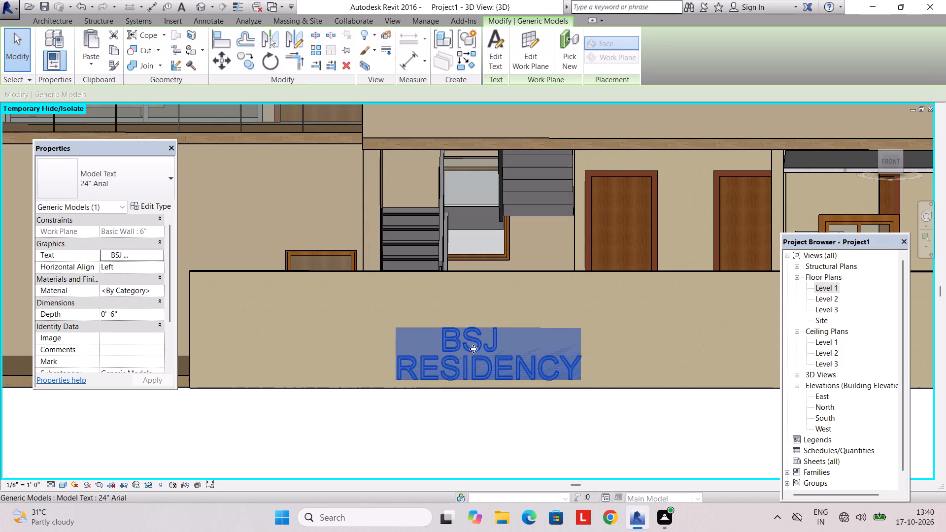
key("Up")
key("Up")
key("Up")
key("Up")
key("Up")
key("Up")
key("Up")
key("Up")
key("Up")
key("Up")
key("Up")
key("Right")
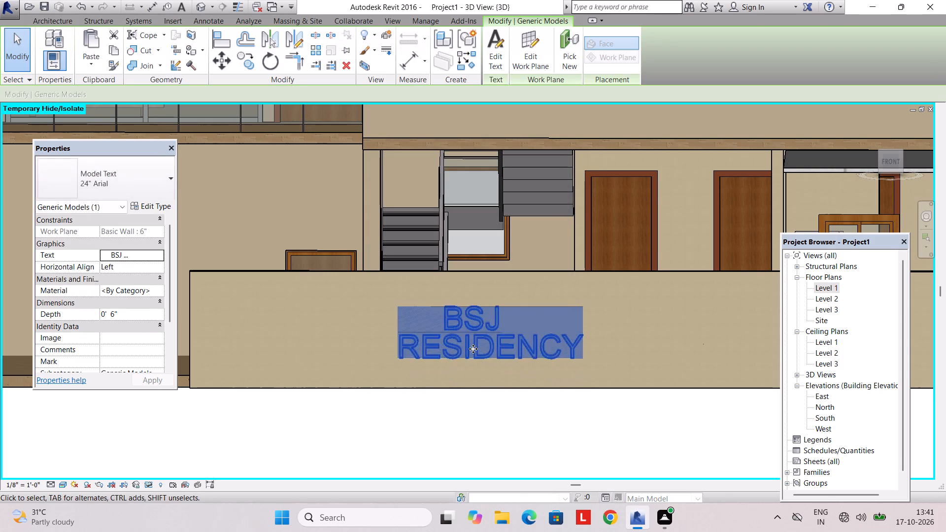
key("Right")
key("Right")
key("Right")
key("Right")
key("Right")
key("Right")
key("Right")
key("Right")
key("Right")
key("Right")
key("Right")
key("Right")
key("Right")
key("Right")
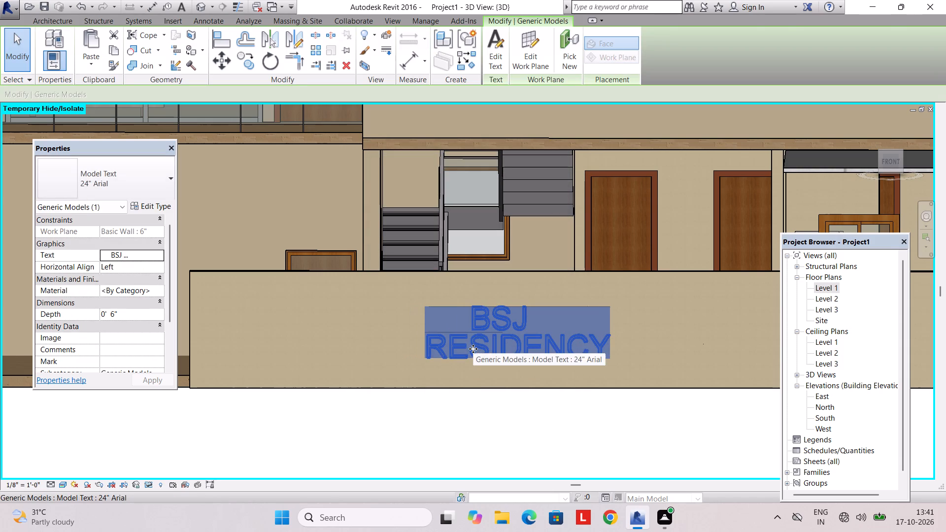
key("Escape")
scroll(473, 337, "down", 4)
key("Escape")
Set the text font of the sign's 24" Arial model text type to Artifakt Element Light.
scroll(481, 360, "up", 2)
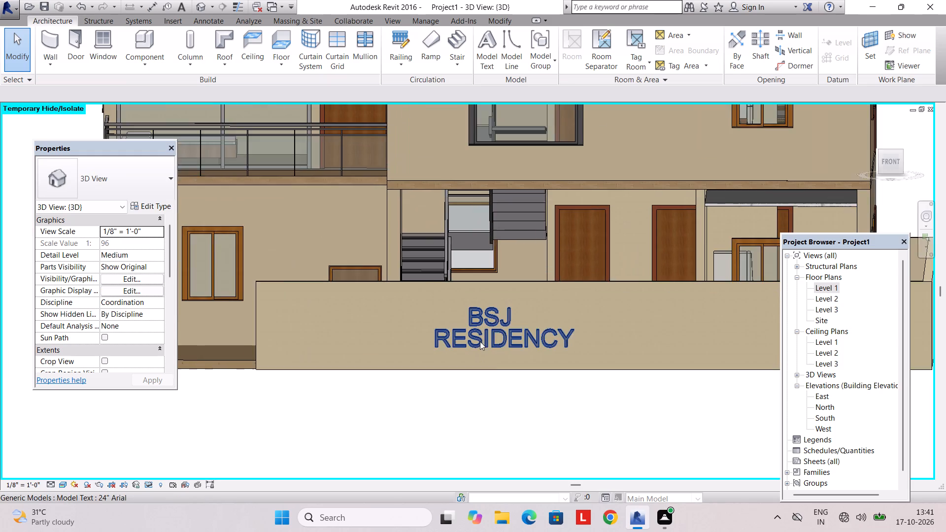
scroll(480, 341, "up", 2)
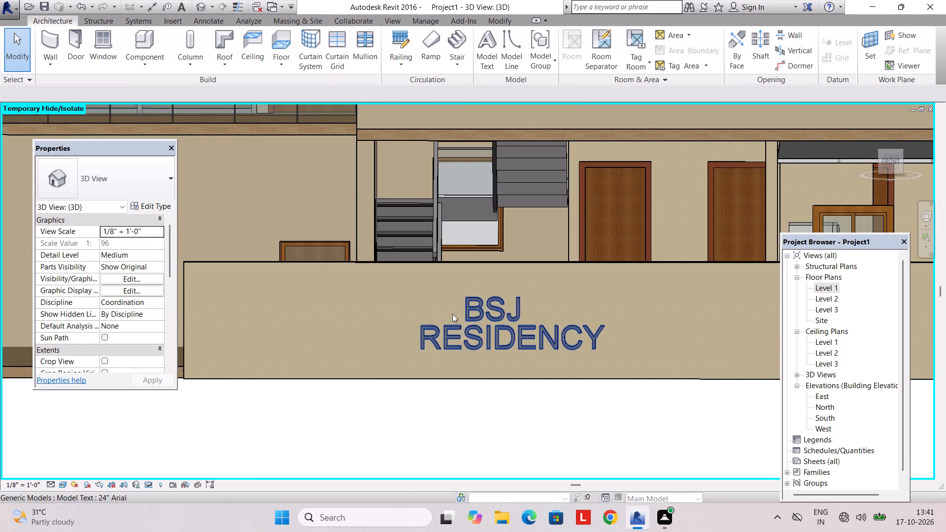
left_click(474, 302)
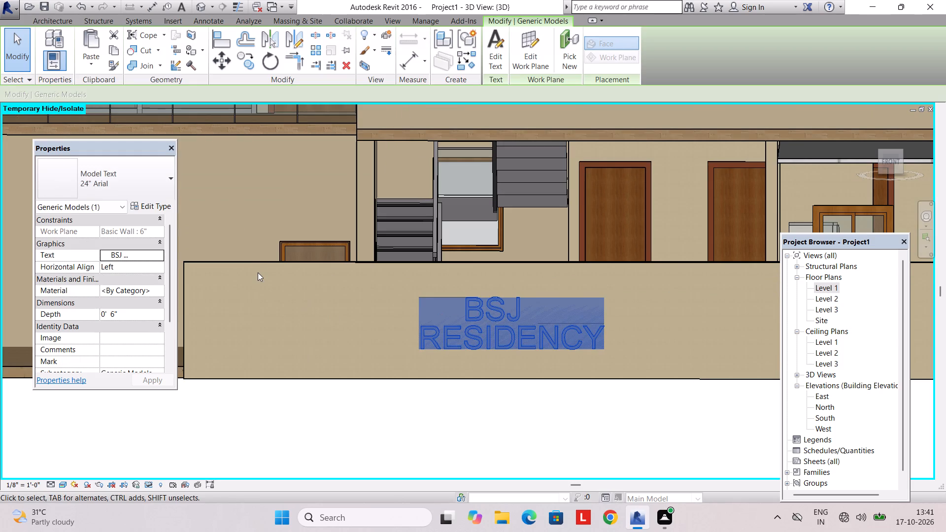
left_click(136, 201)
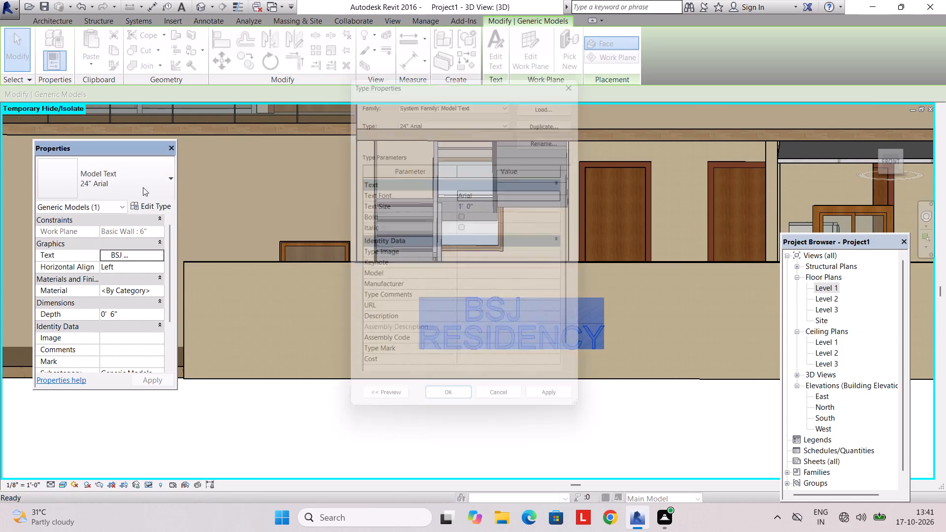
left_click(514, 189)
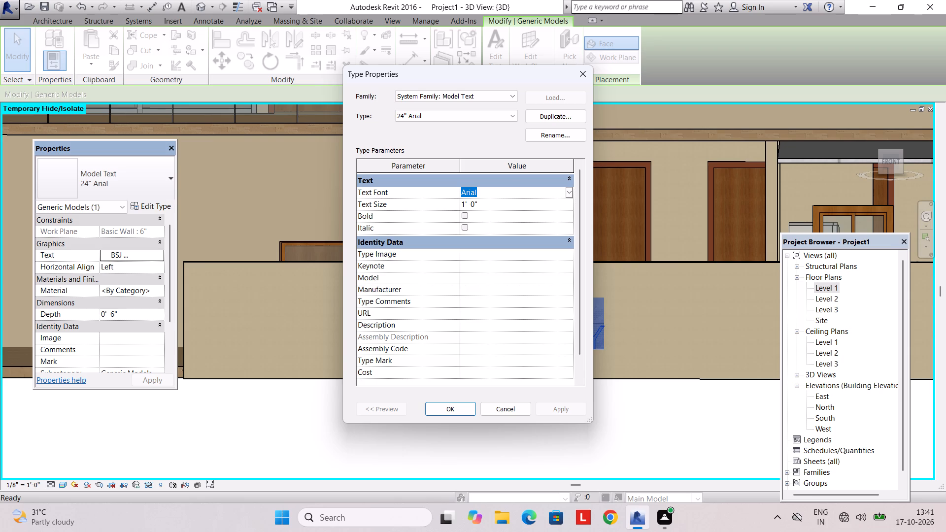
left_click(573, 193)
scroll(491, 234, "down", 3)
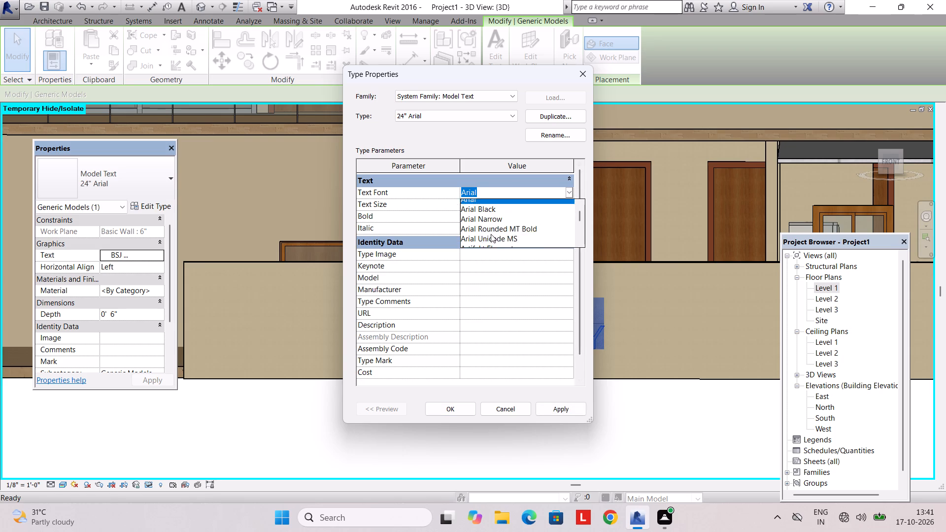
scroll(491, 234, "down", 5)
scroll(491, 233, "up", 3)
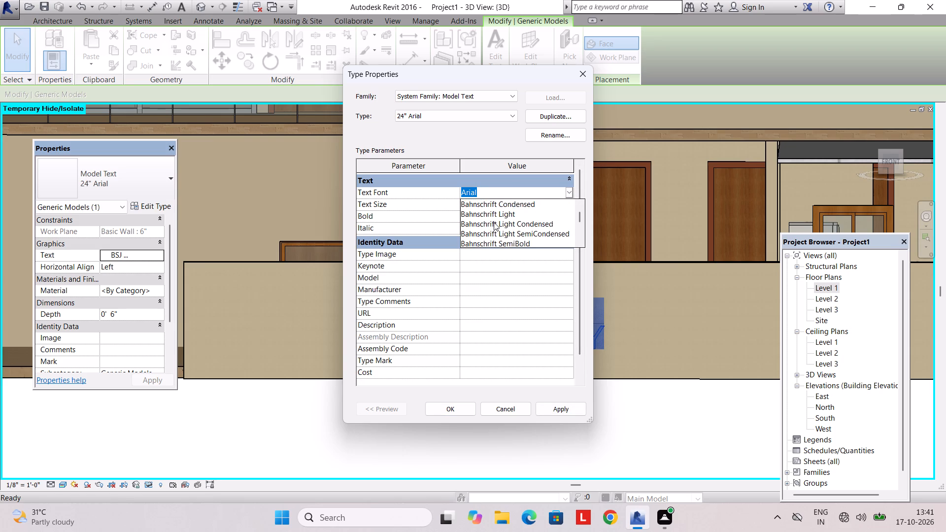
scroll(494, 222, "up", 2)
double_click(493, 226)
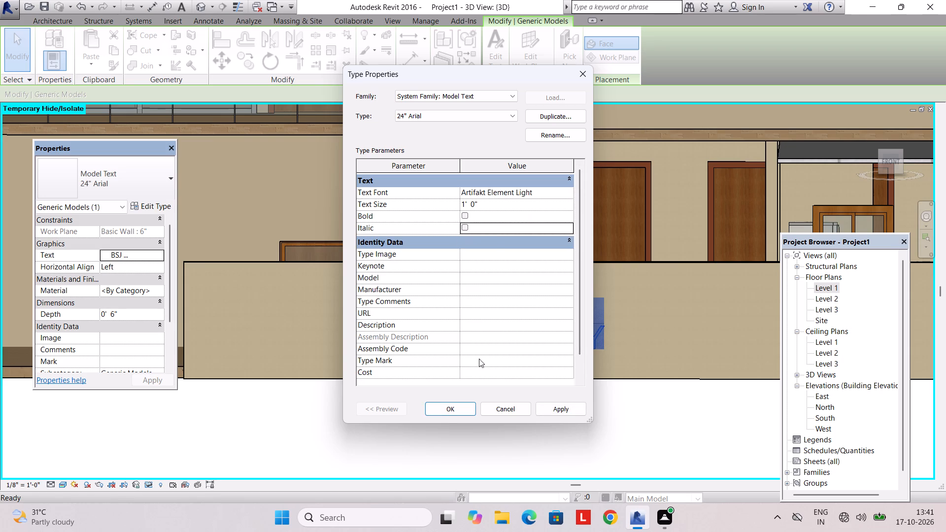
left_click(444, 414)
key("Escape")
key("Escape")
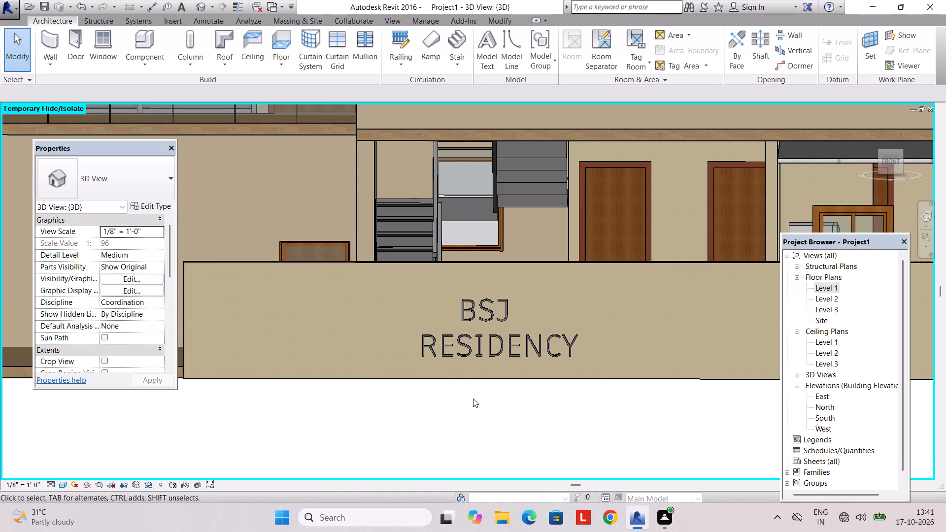
Set the text font of the sign's 24" Arial model text type to Edwardian Script ITC.
scroll(486, 361, "up", 3)
left_click(492, 348)
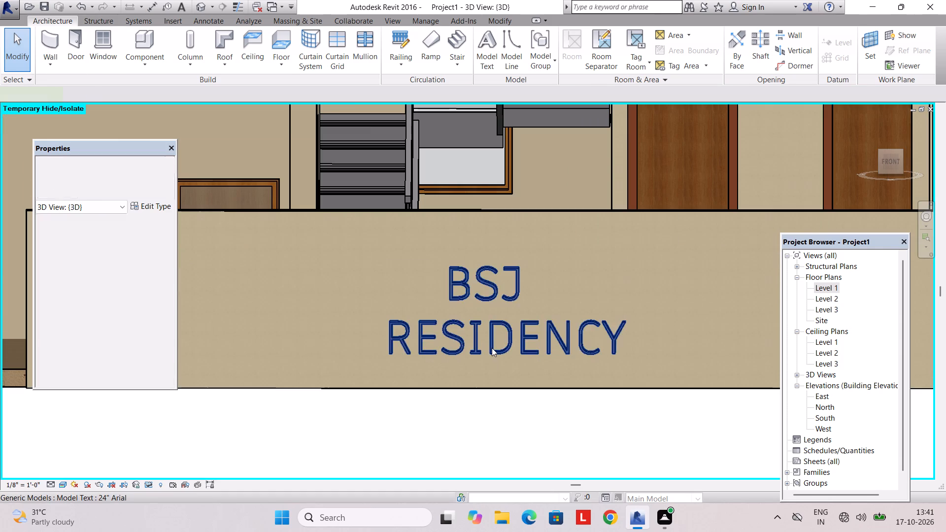
left_click(169, 204)
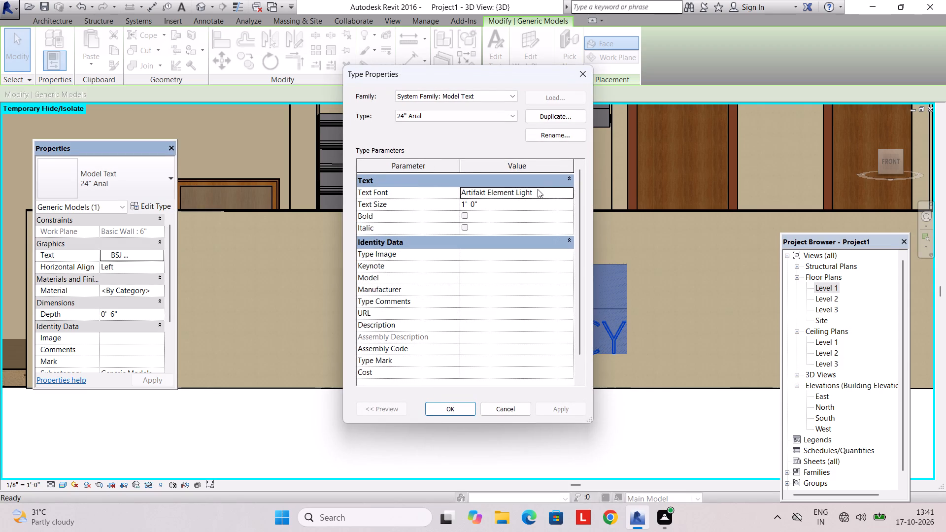
left_click(538, 189)
left_click(571, 192)
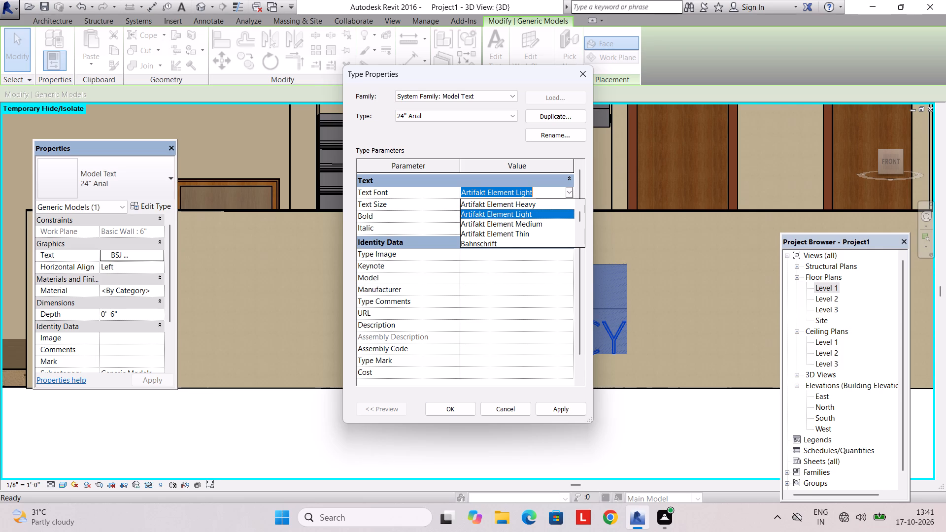
scroll(537, 232, "down", 20)
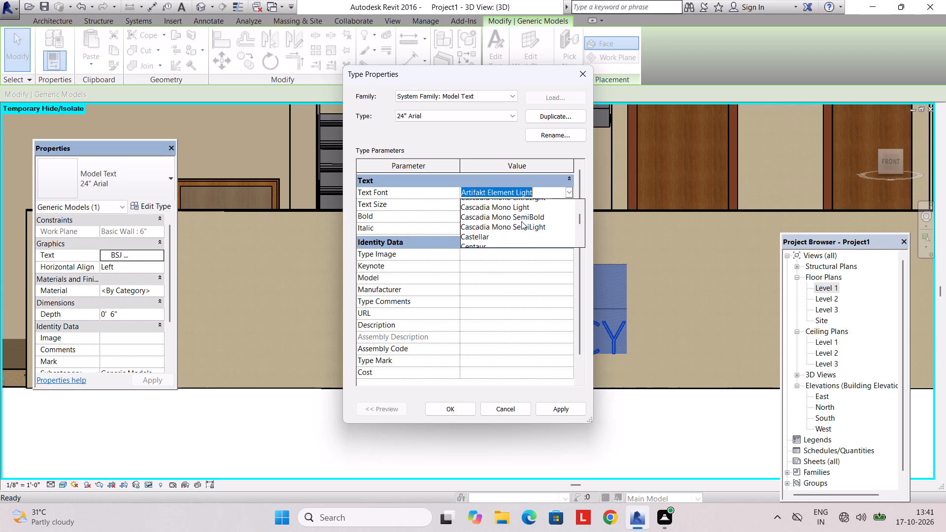
scroll(521, 221, "down", 10)
scroll(521, 221, "up", 3)
scroll(521, 221, "down", 1)
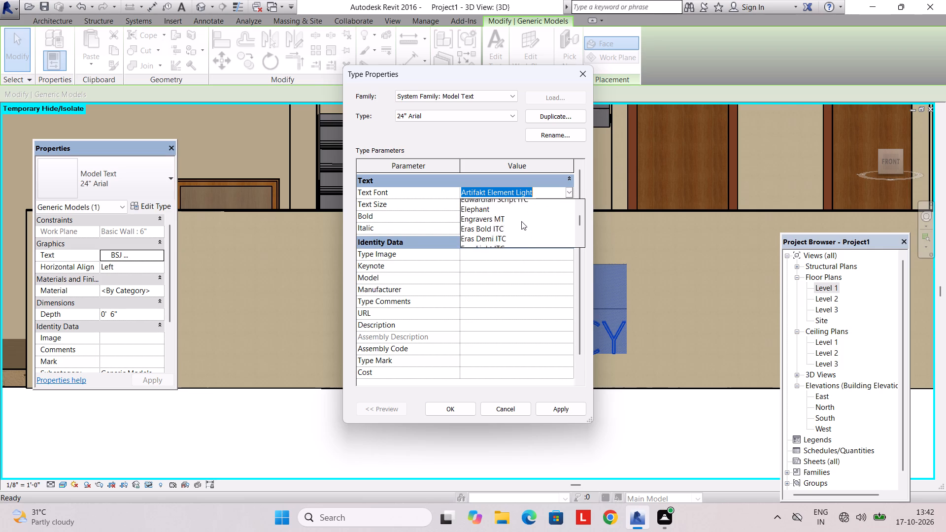
scroll(521, 221, "up", 2)
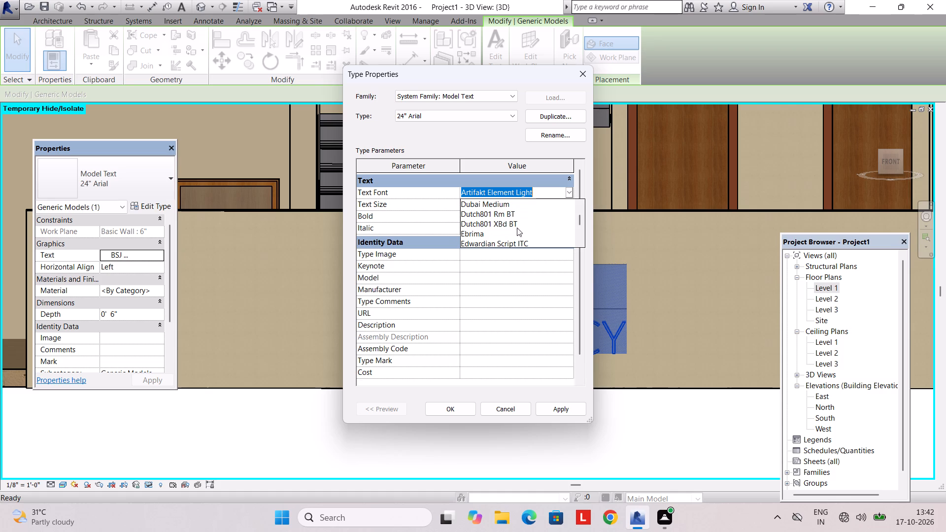
left_click(511, 242)
left_click(439, 413)
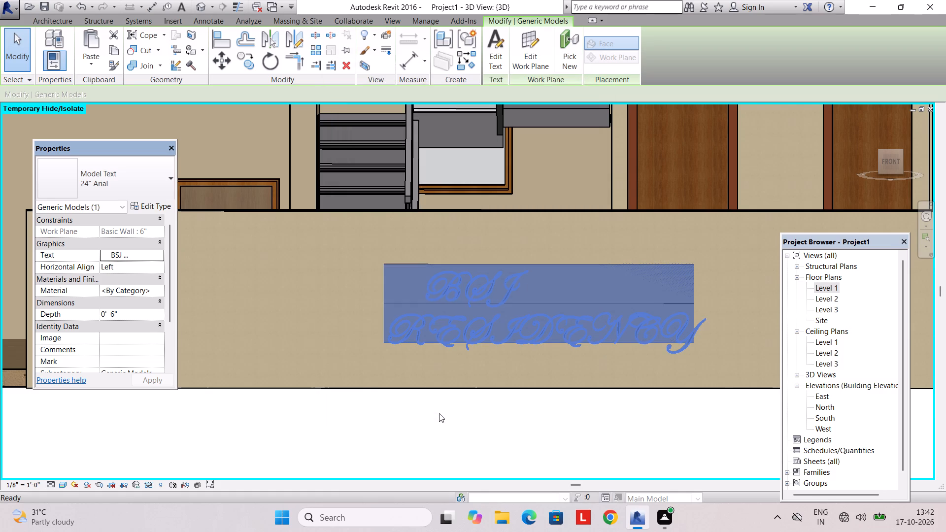
key("Escape")
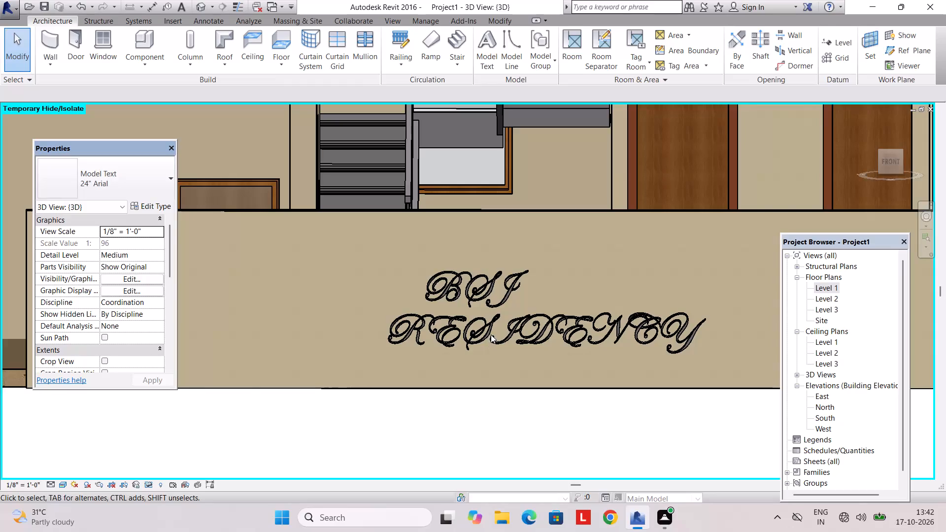
Set the text font of the BSJ RESIDENCY sign's 24" Arial model text type to SansSerif.
left_click(491, 334)
left_click(148, 193)
left_click(147, 194)
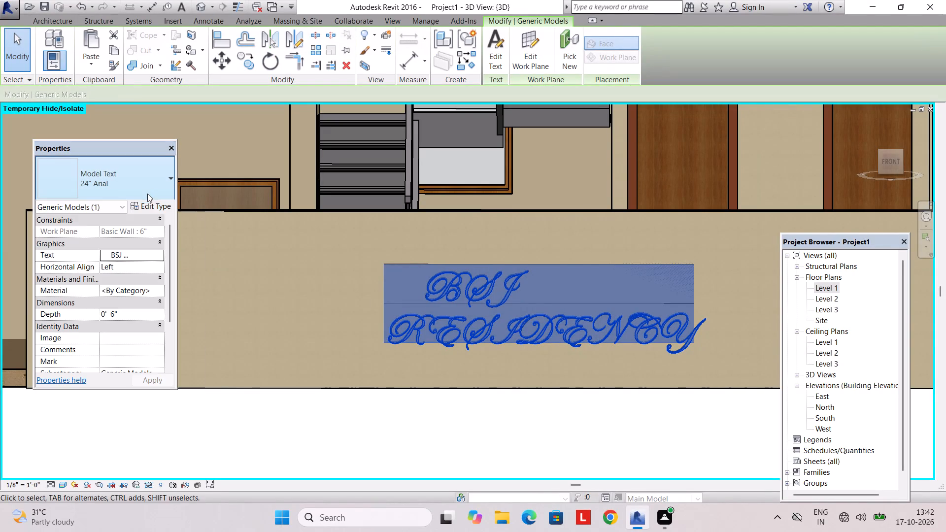
left_click(149, 202)
left_click(573, 190)
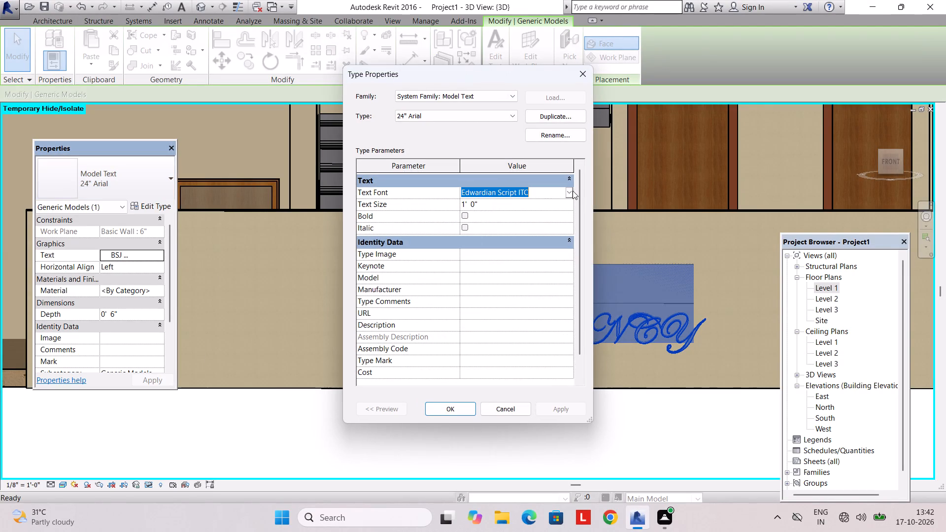
left_click(570, 194)
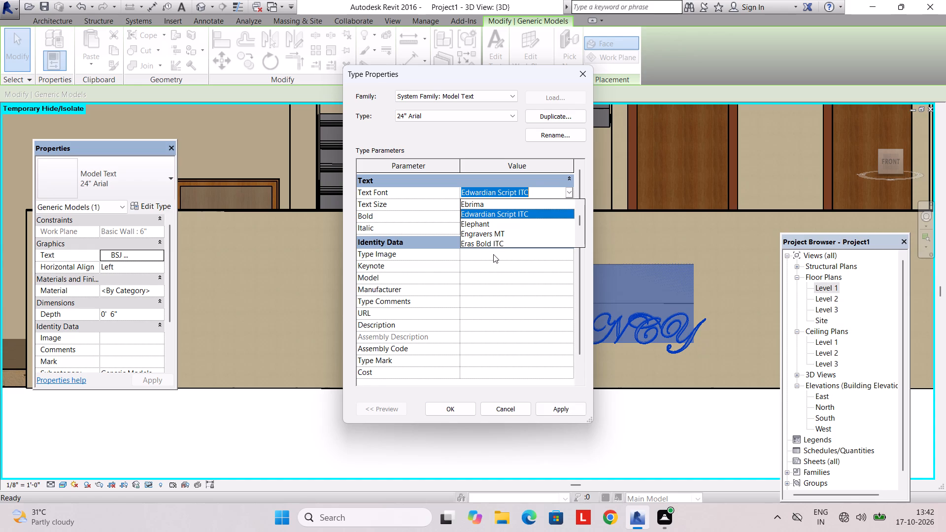
scroll(493, 230, "down", 5)
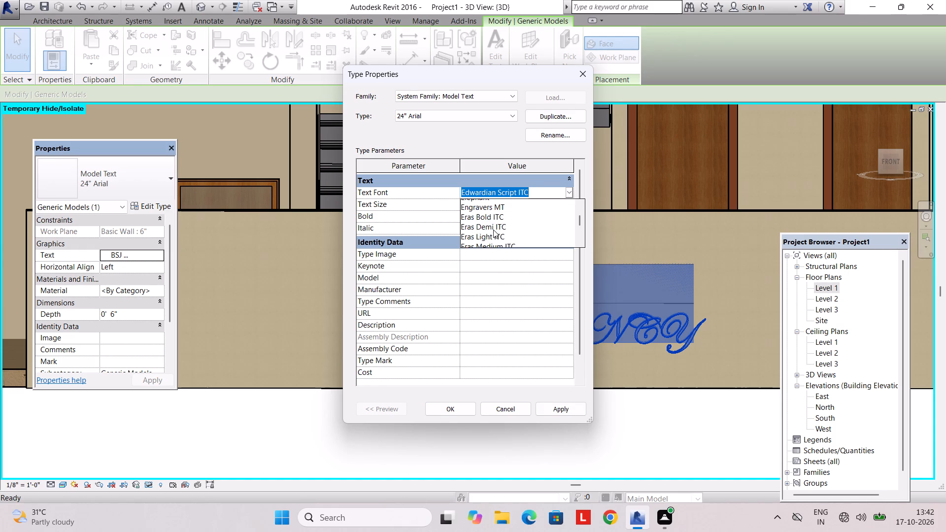
scroll(493, 230, "down", 5)
scroll(493, 230, "up", 4)
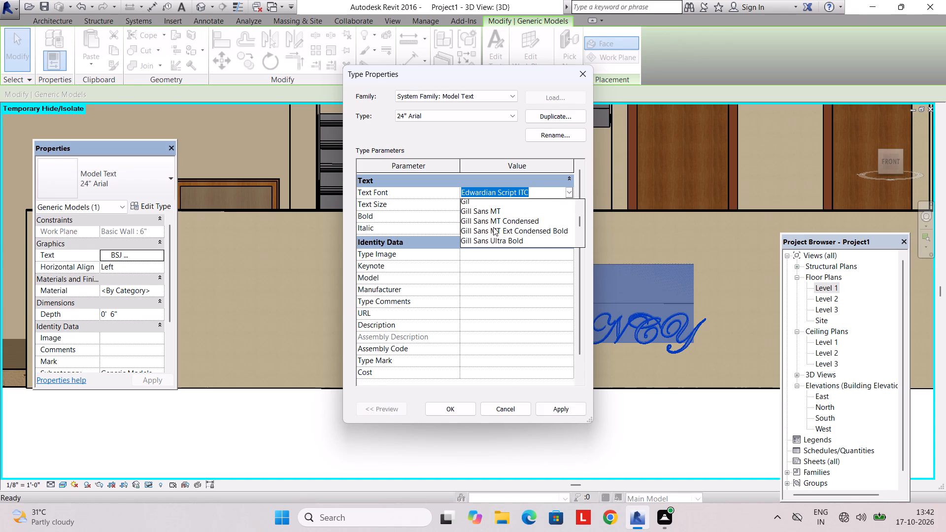
scroll(493, 227, "up", 20)
scroll(493, 227, "up", 13)
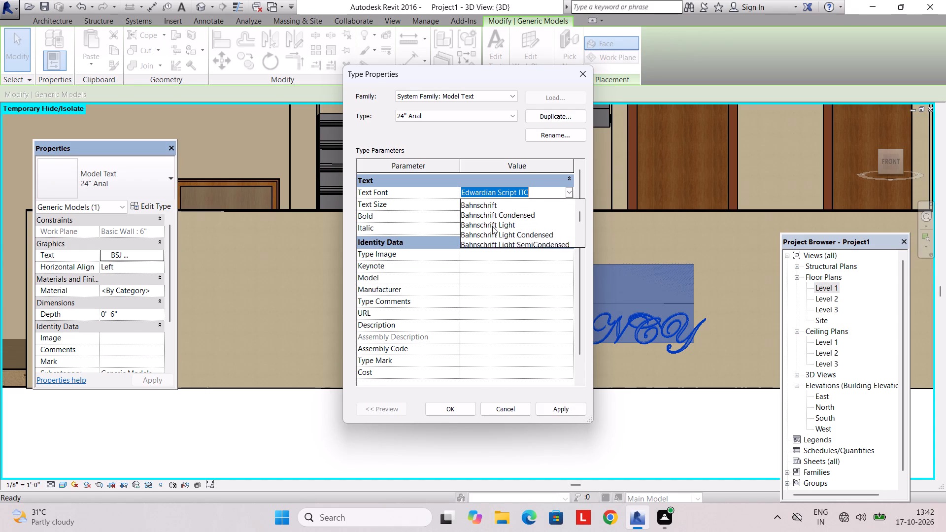
scroll(492, 226, "up", 3)
scroll(492, 226, "down", 4)
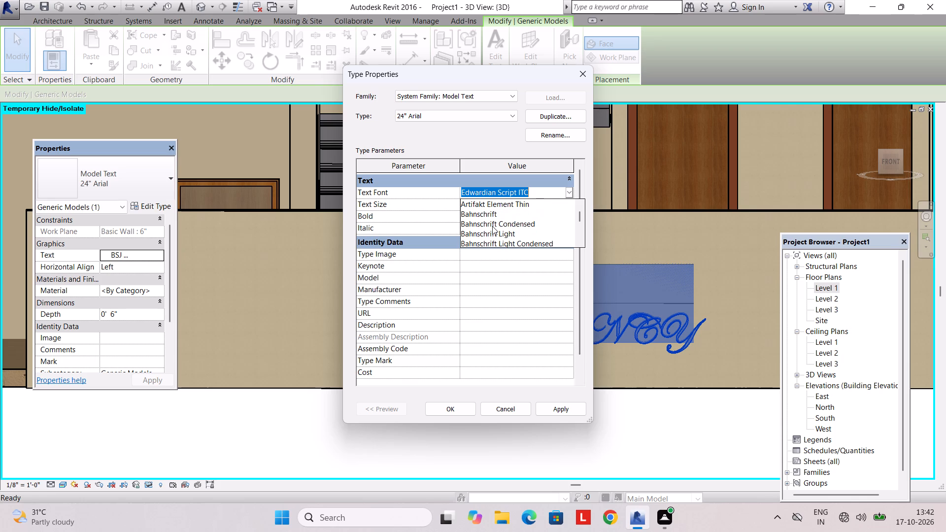
scroll(492, 226, "up", 4)
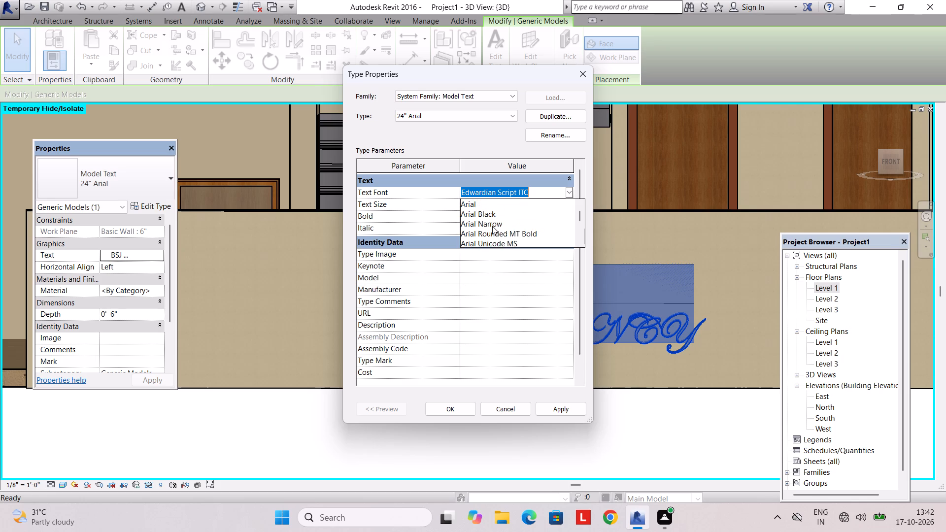
scroll(492, 226, "down", 4)
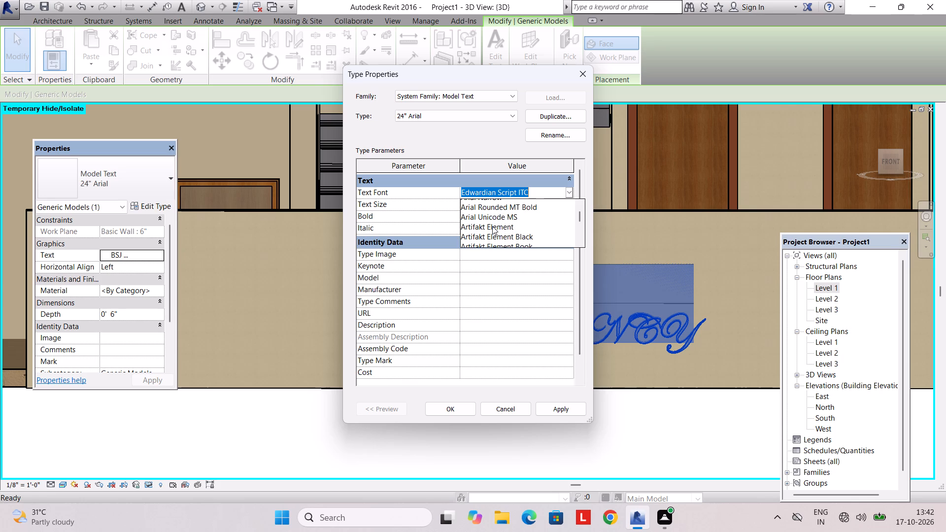
scroll(492, 226, "down", 7)
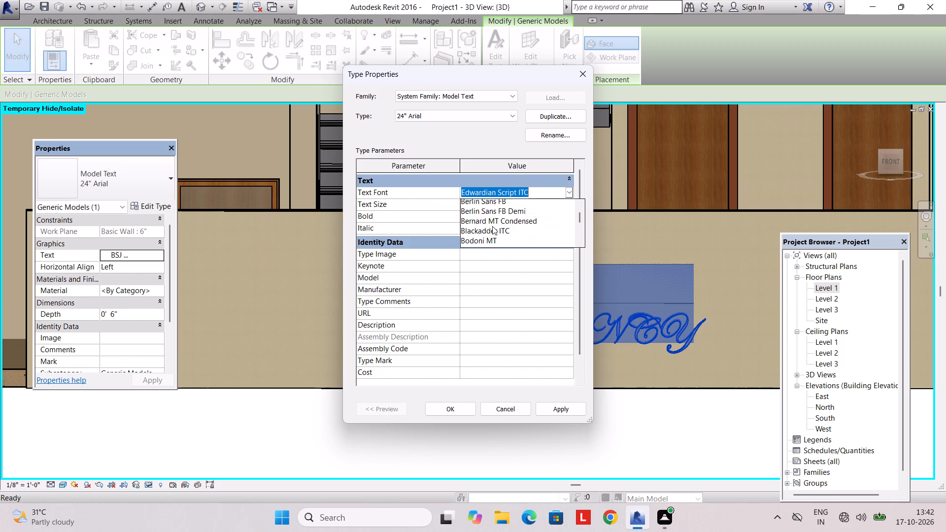
scroll(492, 226, "down", 10)
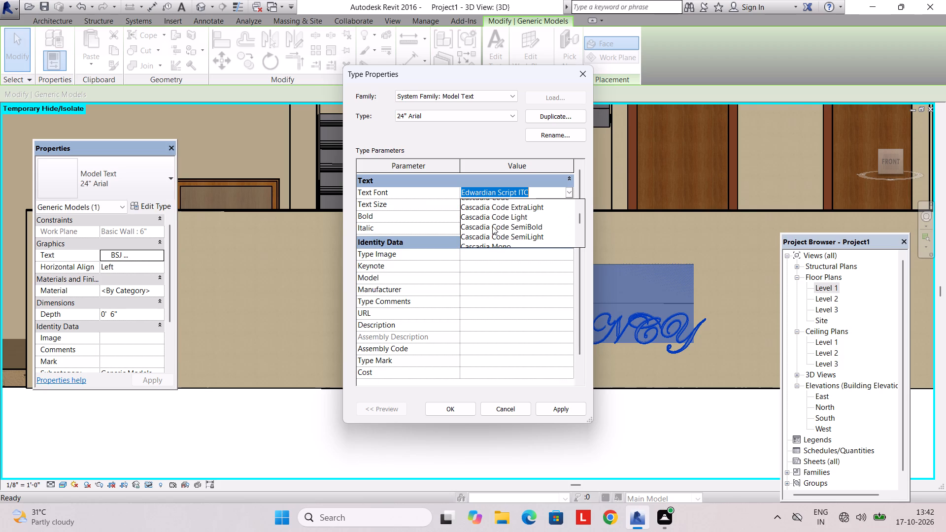
scroll(492, 226, "down", 1)
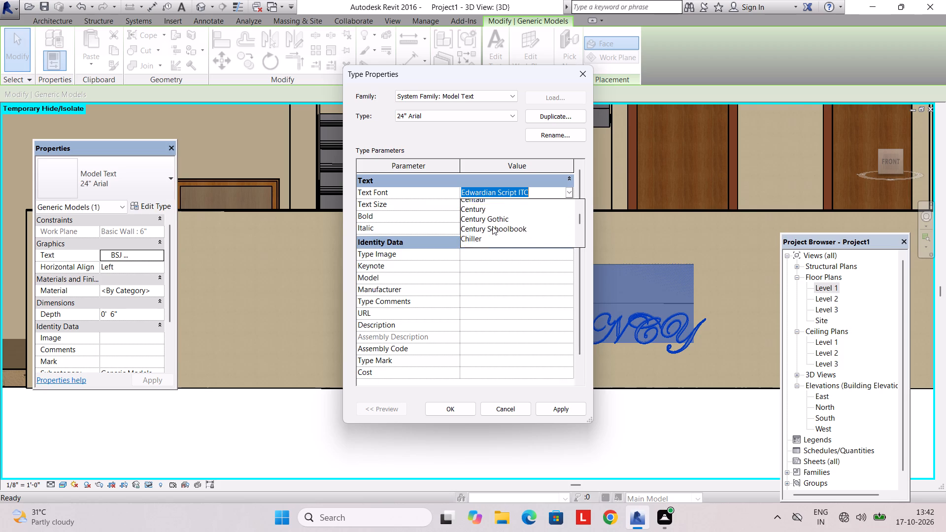
scroll(492, 226, "down", 12)
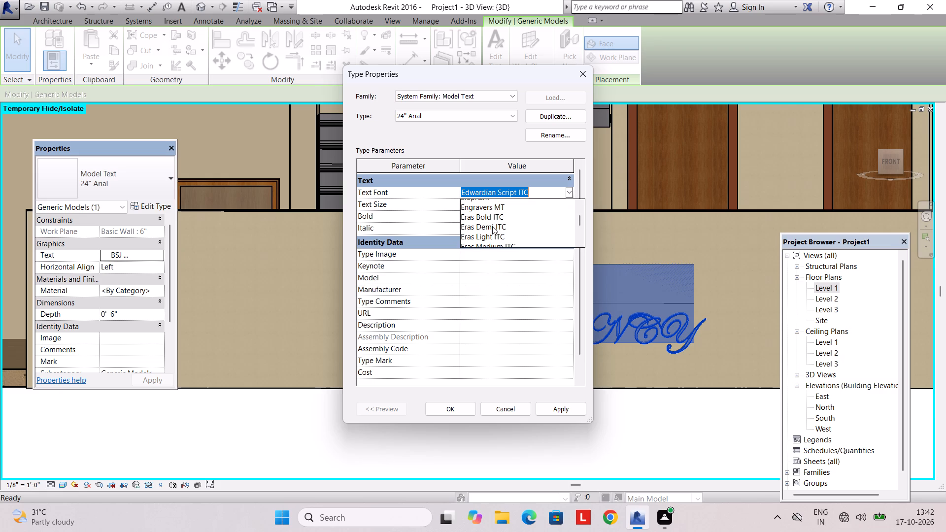
scroll(492, 226, "down", 6)
scroll(492, 226, "up", 2)
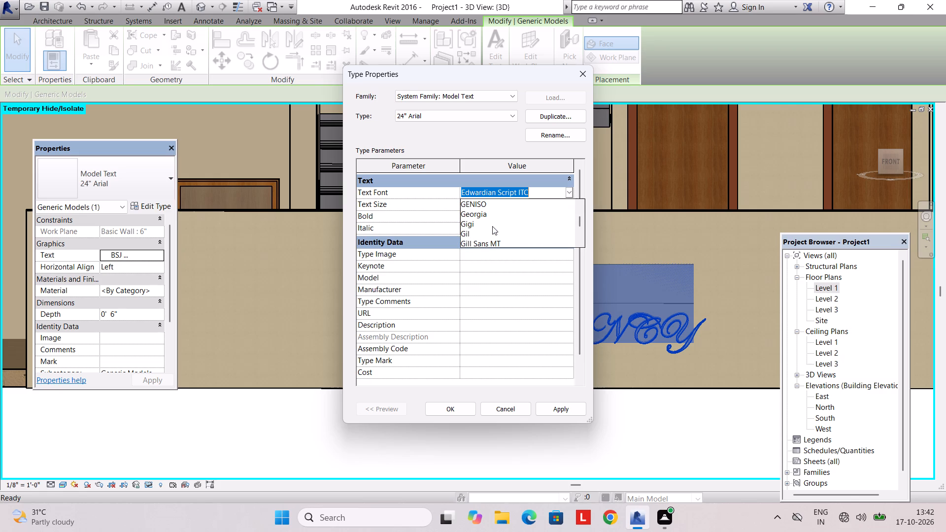
scroll(492, 226, "up", 3)
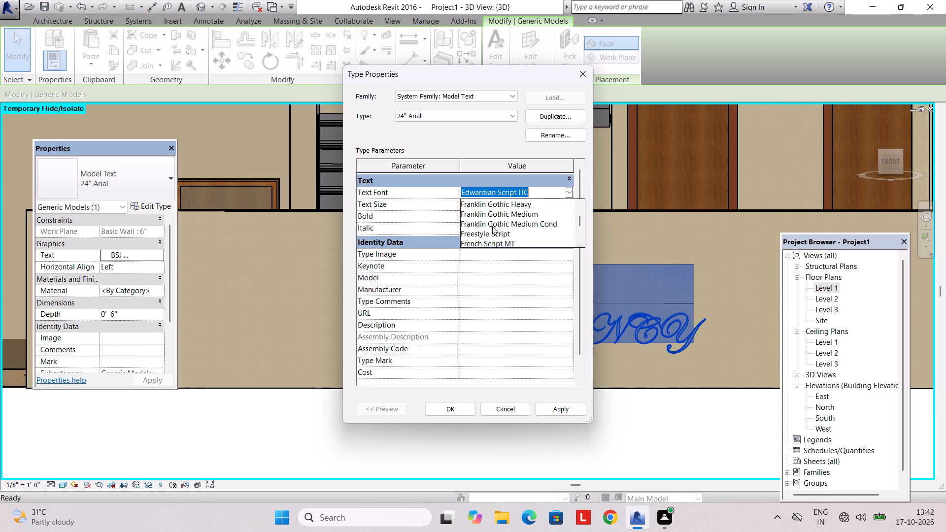
scroll(492, 226, "down", 6)
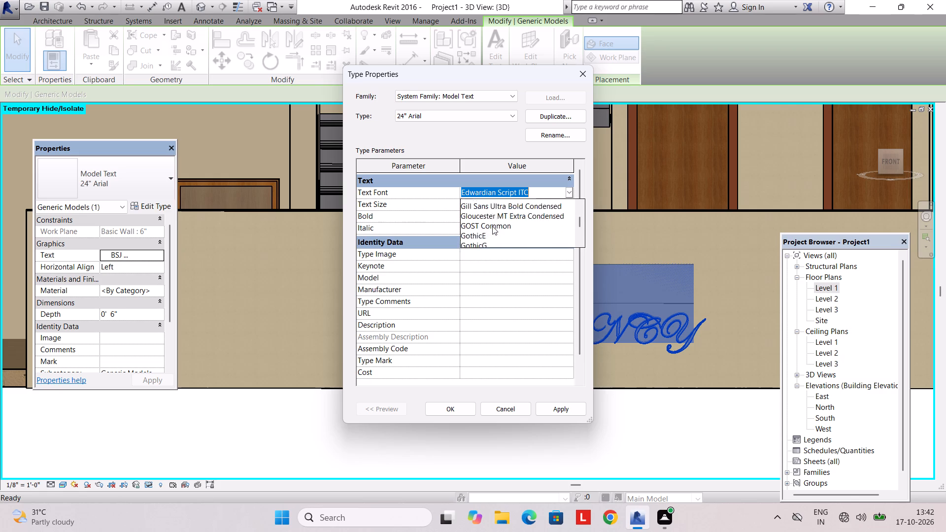
scroll(492, 226, "down", 8)
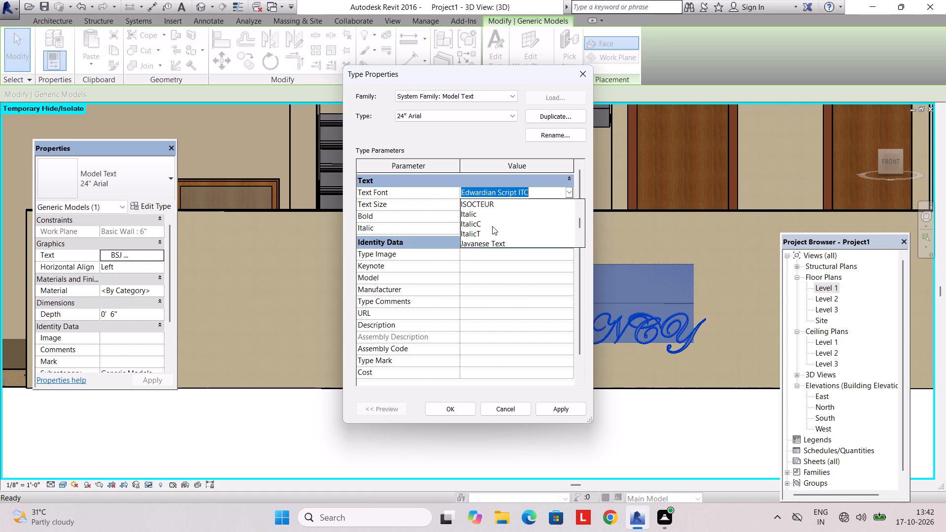
scroll(492, 226, "down", 5)
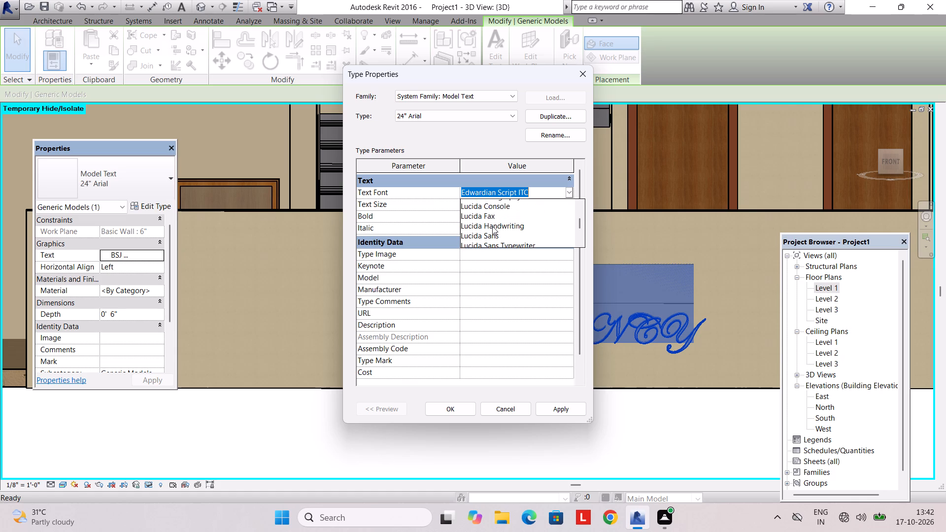
scroll(492, 226, "down", 2)
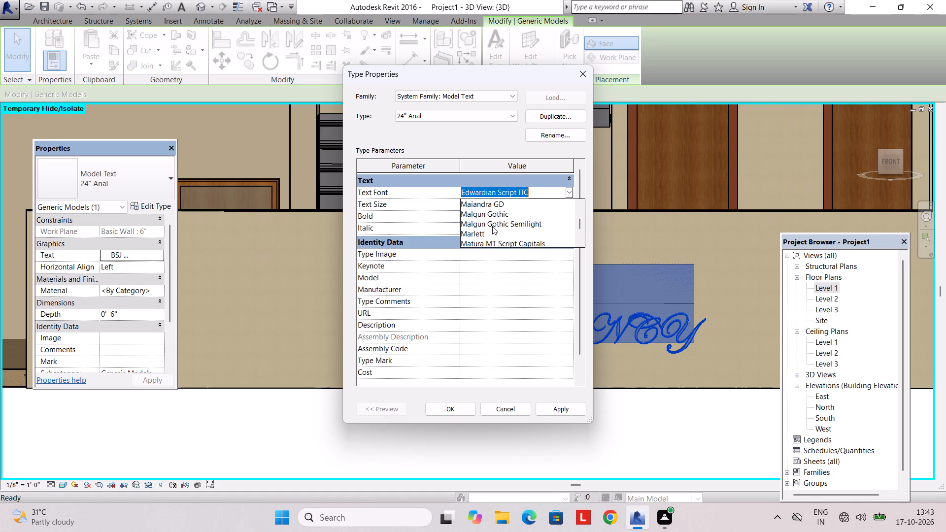
scroll(492, 226, "down", 8)
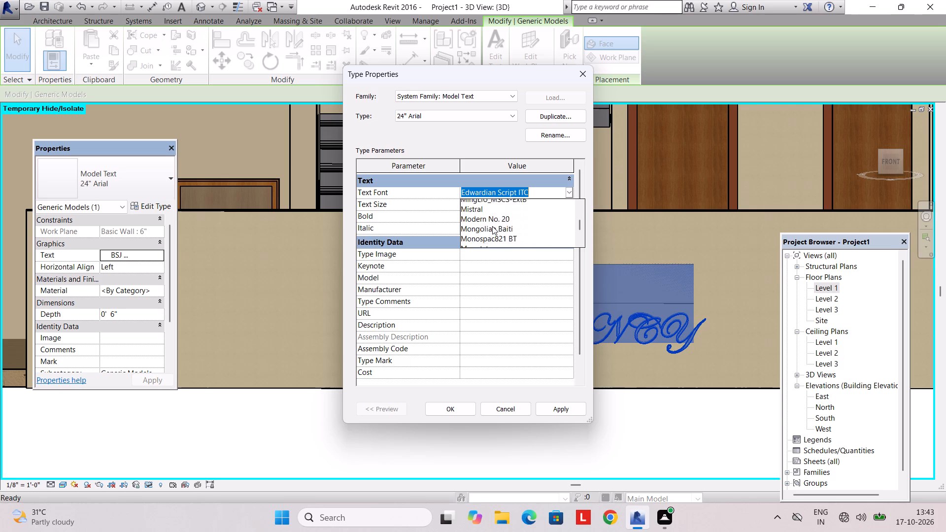
scroll(492, 226, "down", 9)
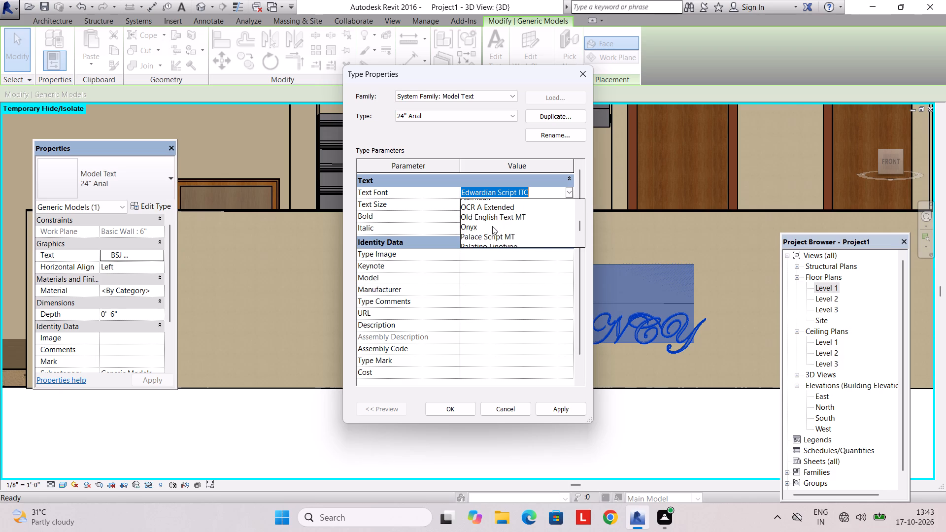
scroll(492, 226, "down", 2)
scroll(492, 226, "up", 3)
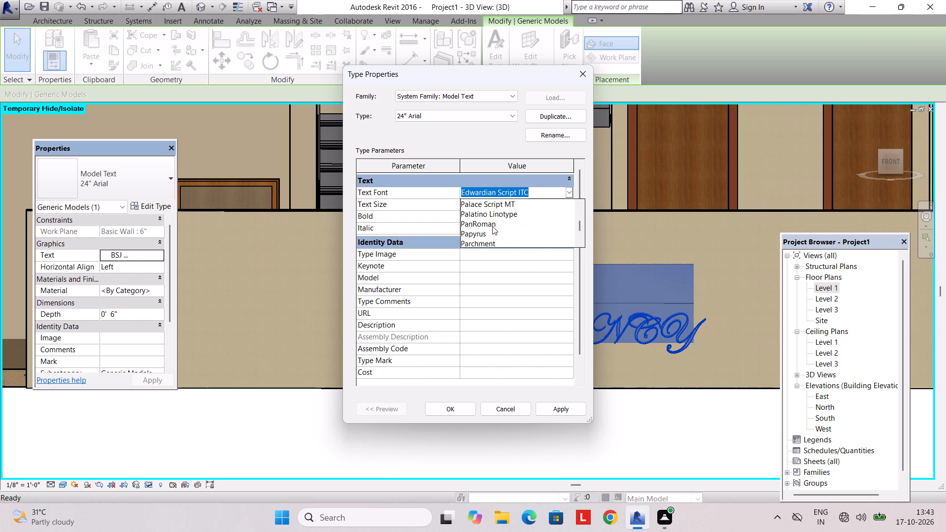
scroll(492, 226, "up", 1)
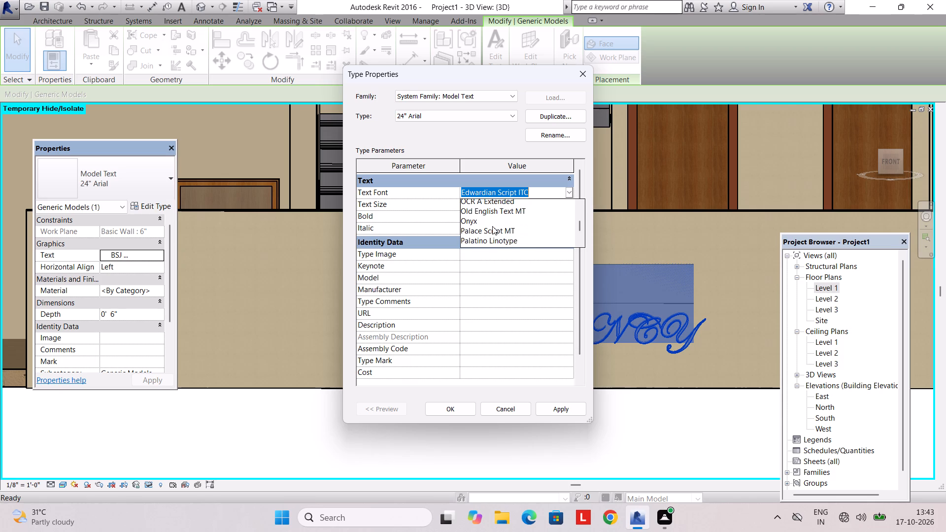
scroll(492, 226, "down", 4)
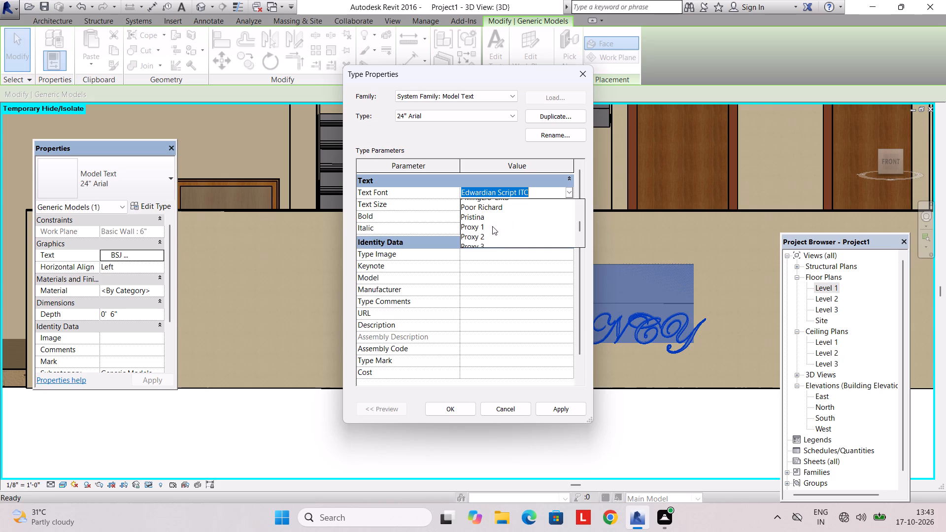
scroll(492, 226, "down", 4)
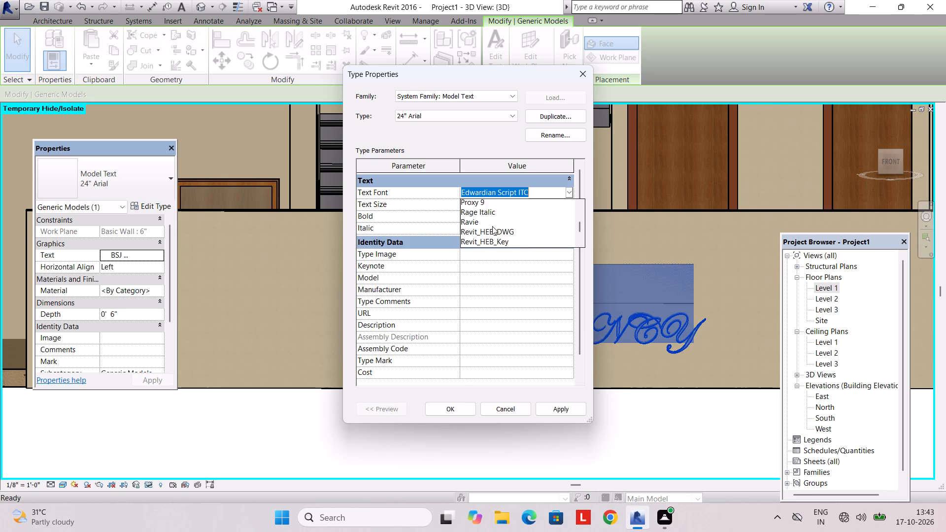
scroll(492, 226, "down", 3)
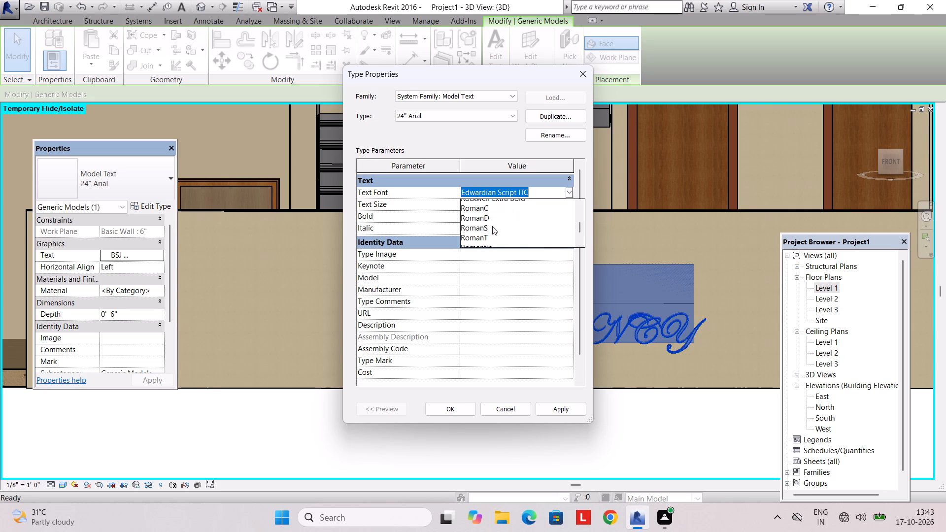
scroll(492, 226, "down", 1)
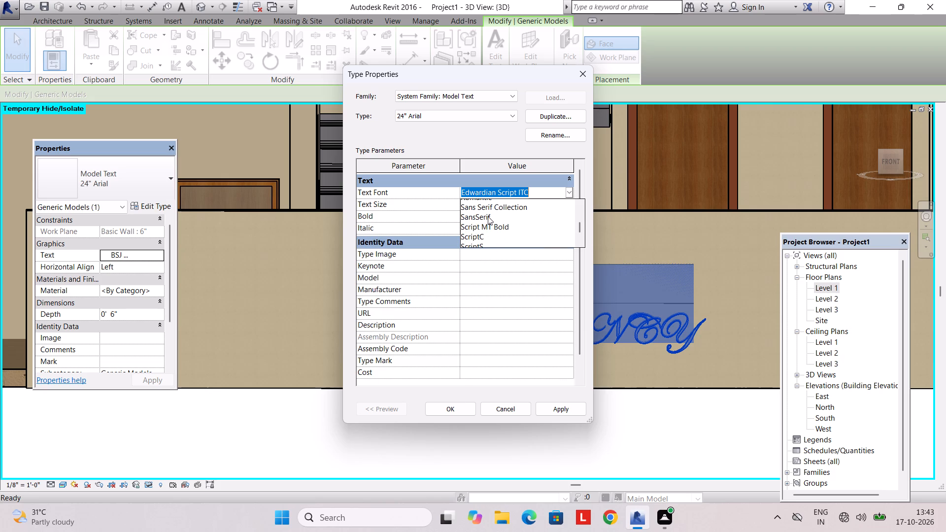
left_click(487, 216)
left_click(457, 411)
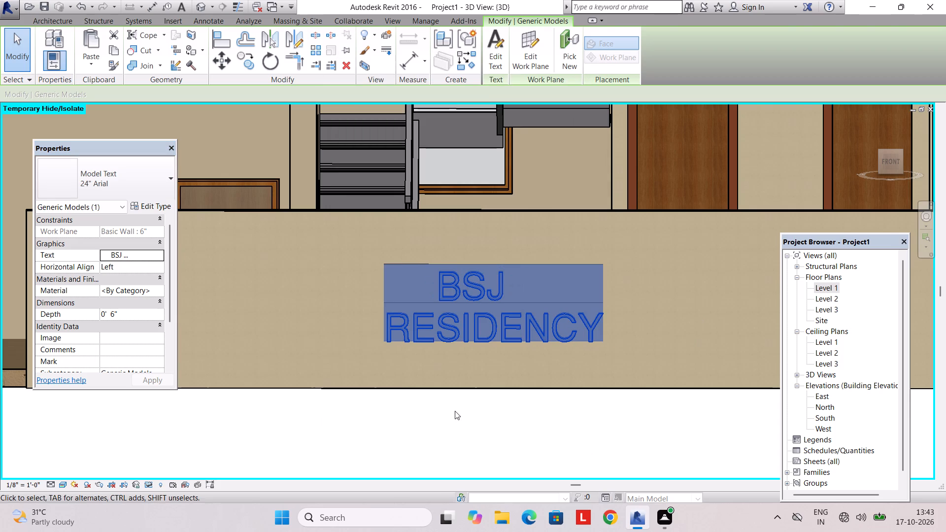
key("Escape")
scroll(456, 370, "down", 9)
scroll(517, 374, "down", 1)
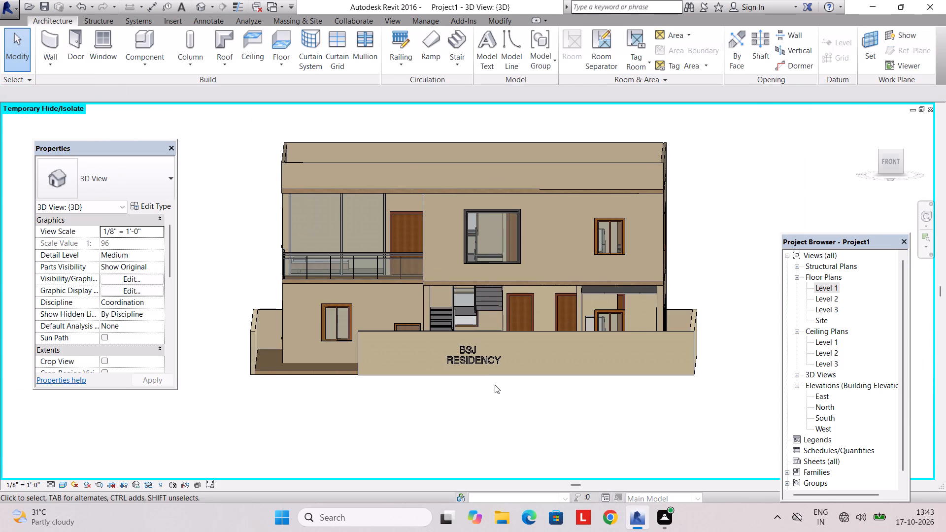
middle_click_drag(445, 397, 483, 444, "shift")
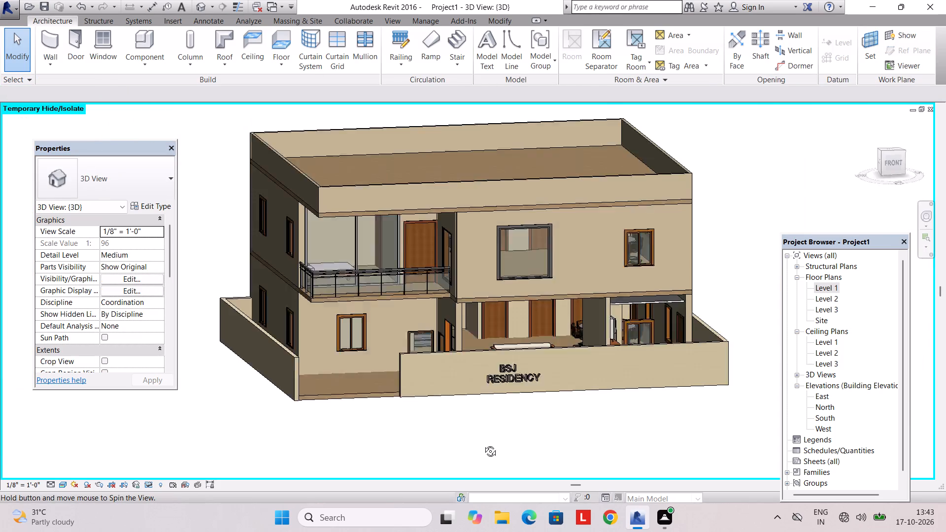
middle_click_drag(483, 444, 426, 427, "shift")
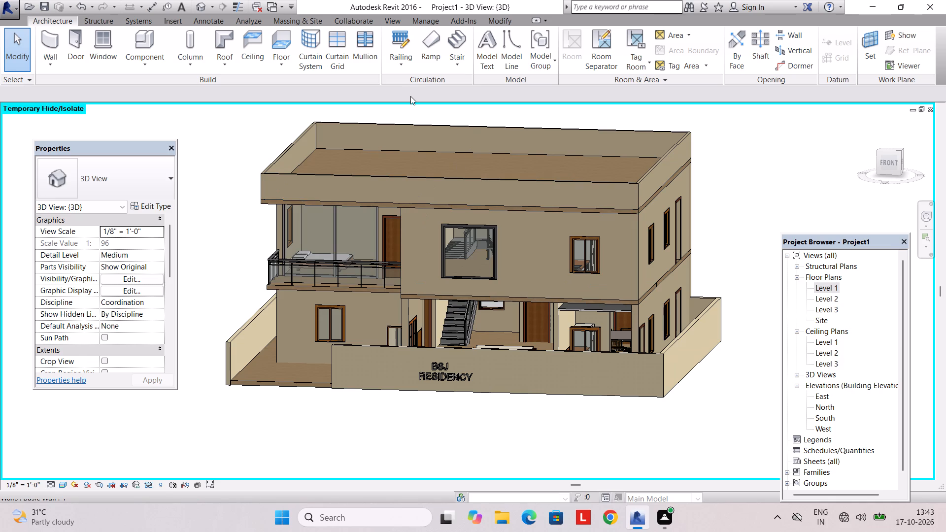
On the Level 1 floor plan, create a toposurface from seven points at 0' 0" absolute elevation surrounding the house and its boundary walls.
double_click(835, 287)
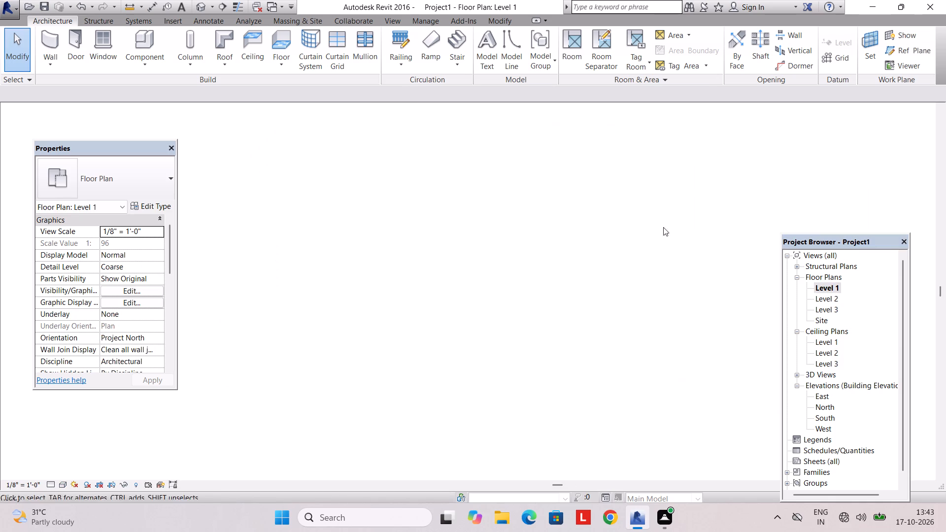
left_click(316, 19)
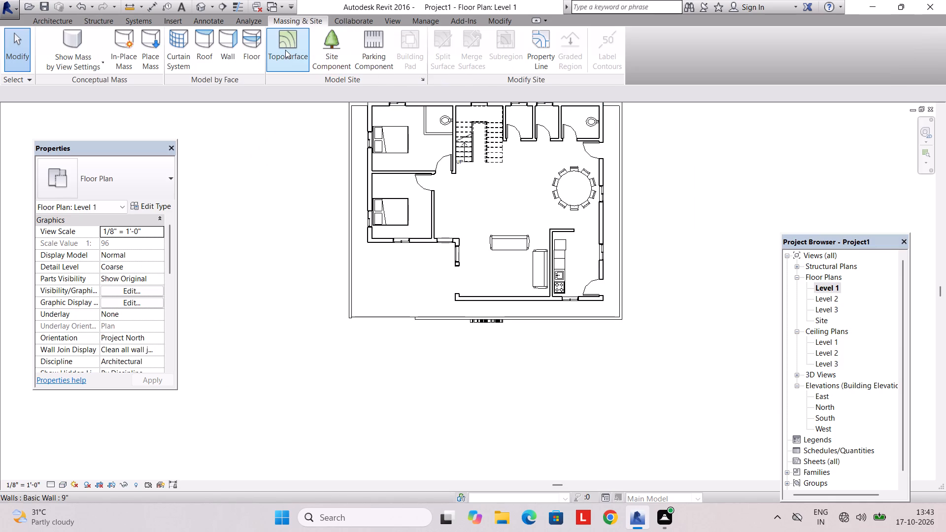
left_click(289, 50)
middle_click_drag(315, 189, 293, 315)
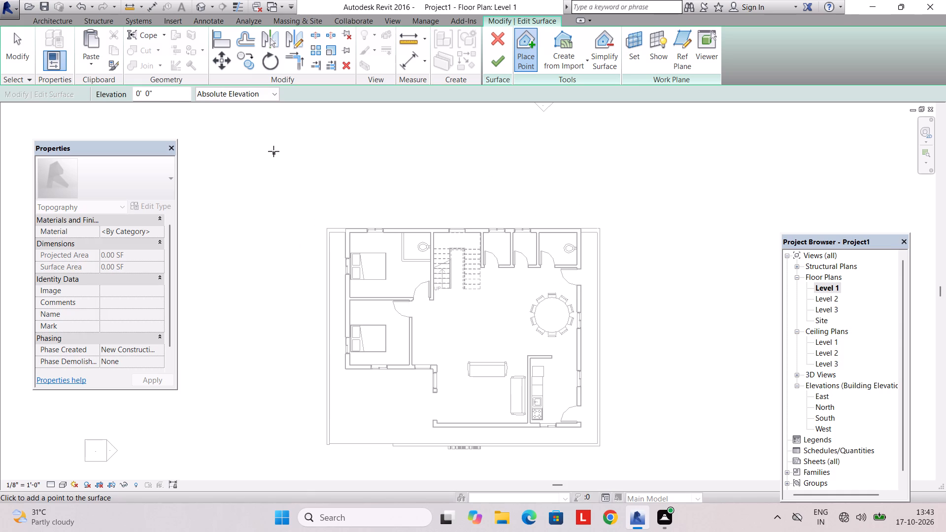
left_click_drag(270, 144, 276, 147)
left_click(647, 139)
left_click(717, 334)
scroll(713, 348, "down", 2)
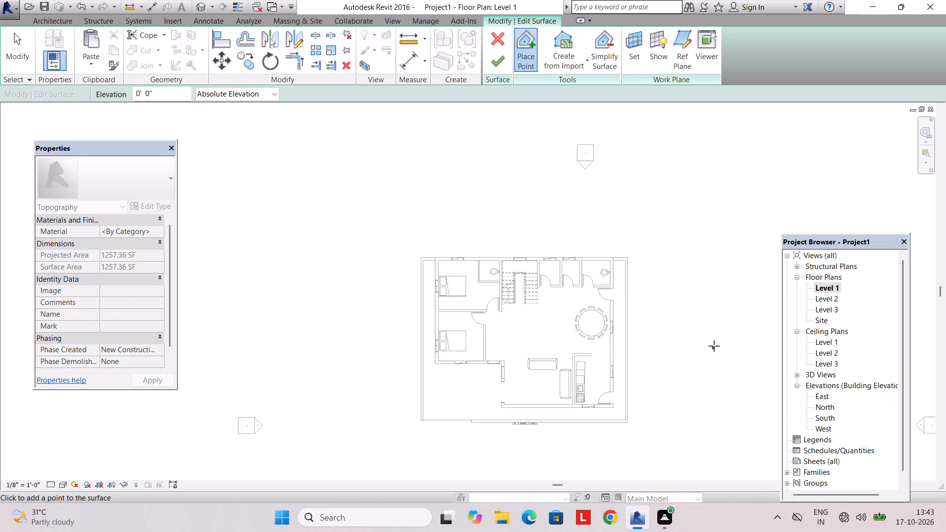
scroll(714, 346, "down", 2)
middle_click_drag(715, 344, 686, 240)
left_click(713, 357)
left_click(590, 397)
left_click_drag(420, 347, 418, 340)
left_click(403, 156)
left_click(507, 66)
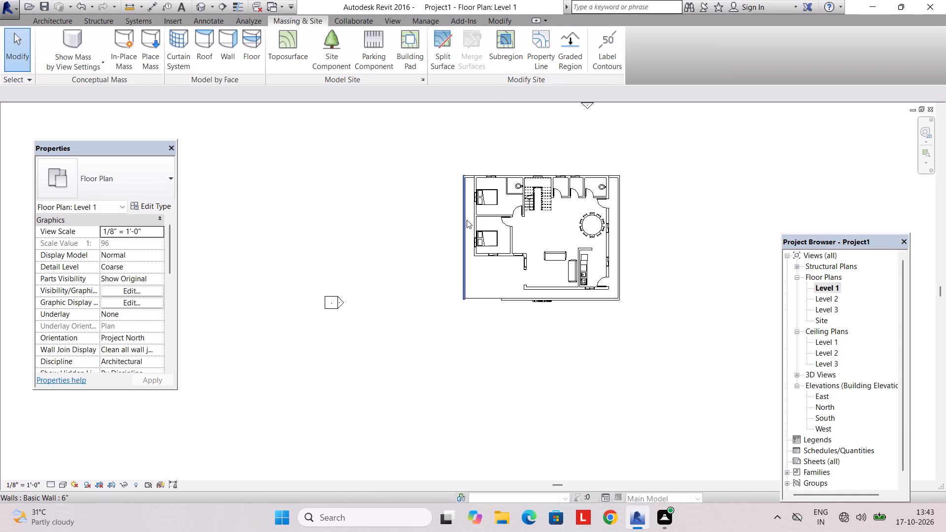
key("Escape")
Place two RPC Tree - Deciduous Red Ash - 25' site components about 8'-6" outside the front boundary wall near the kitchen end, and show the 3D view.
left_click(327, 56)
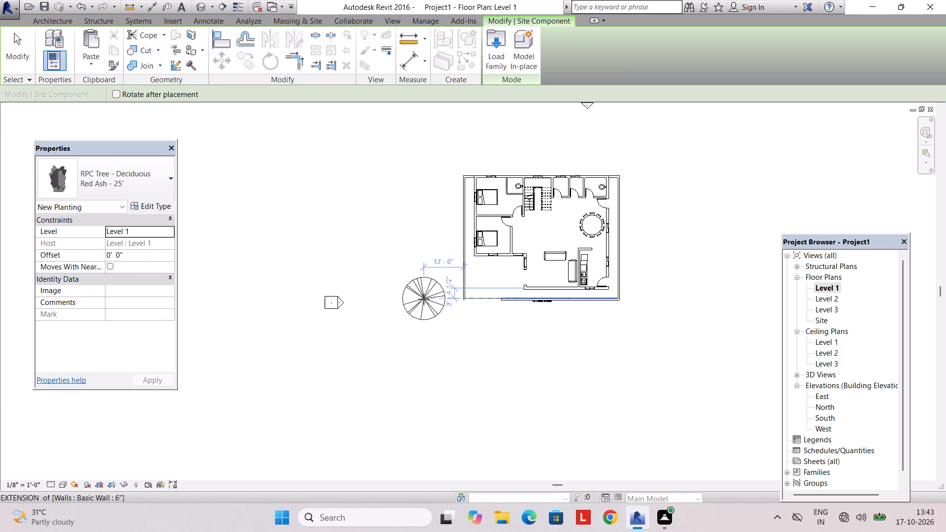
scroll(541, 327, "up", 3)
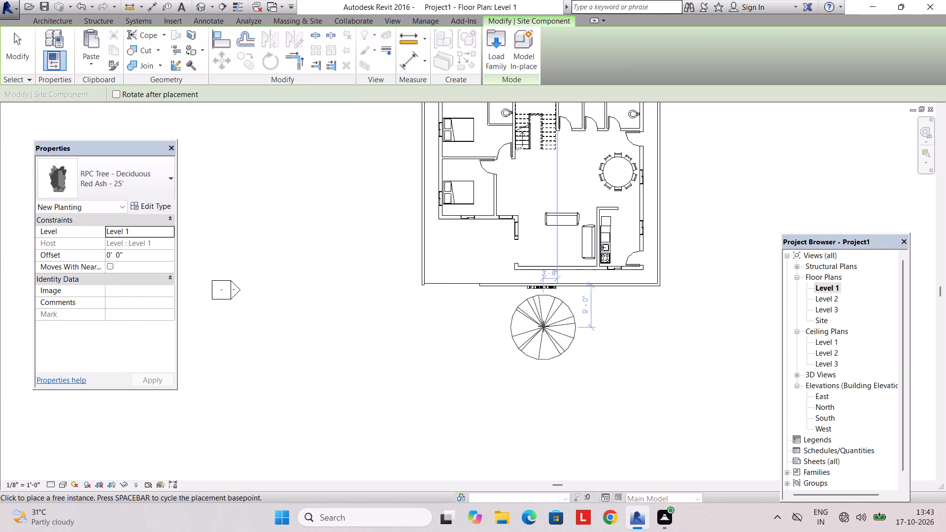
scroll(543, 326, "up", 1)
left_click(586, 324)
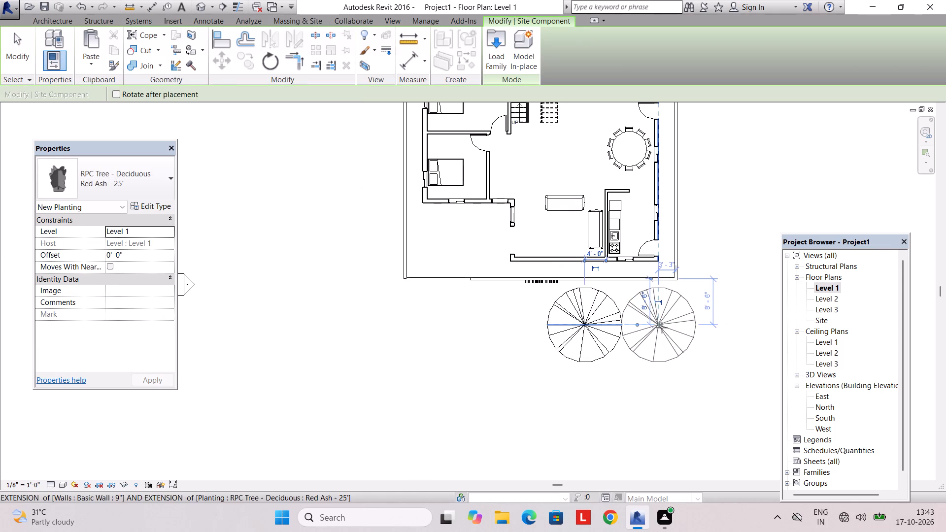
left_click(665, 327)
key("Escape")
left_click(385, 20)
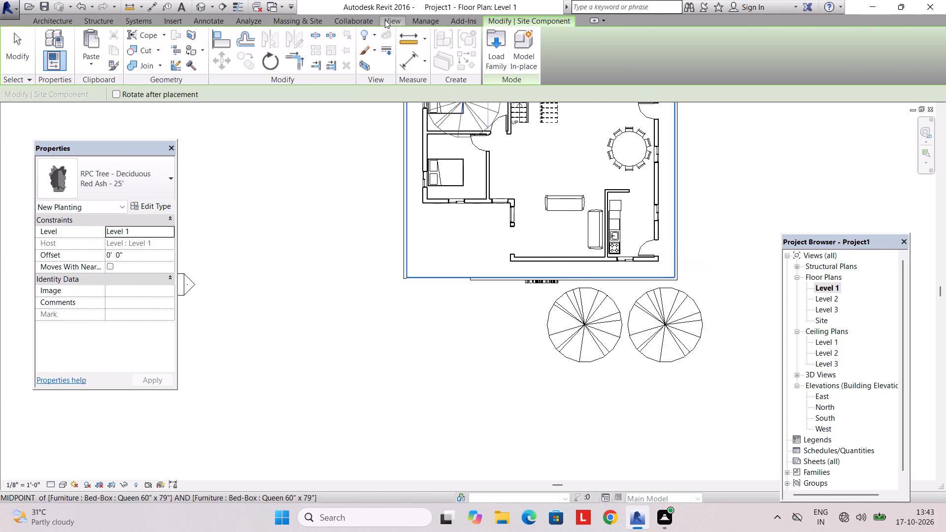
left_click(365, 30)
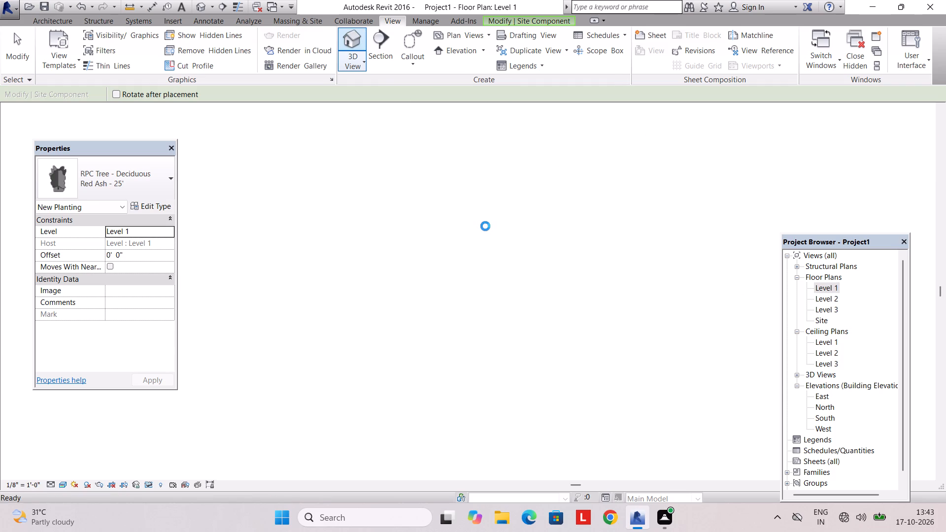
scroll(489, 233, "down", 2)
key("Escape")
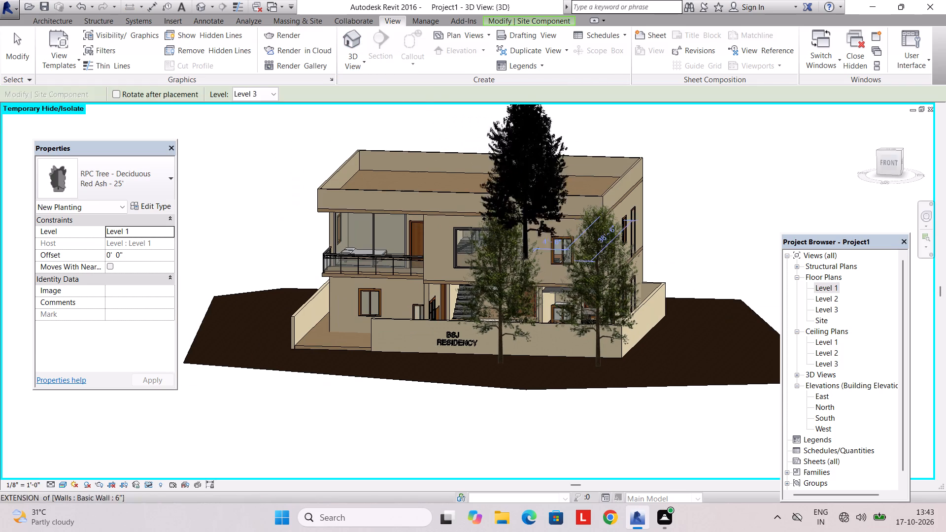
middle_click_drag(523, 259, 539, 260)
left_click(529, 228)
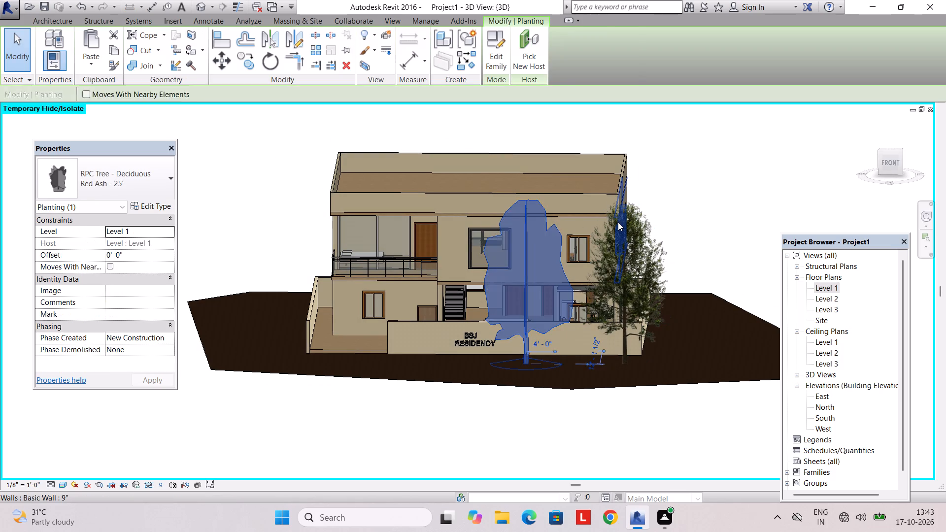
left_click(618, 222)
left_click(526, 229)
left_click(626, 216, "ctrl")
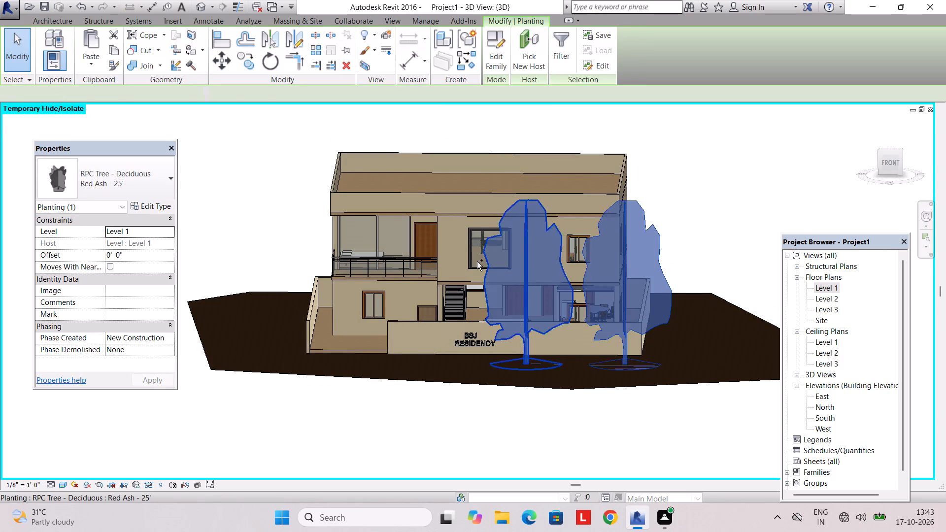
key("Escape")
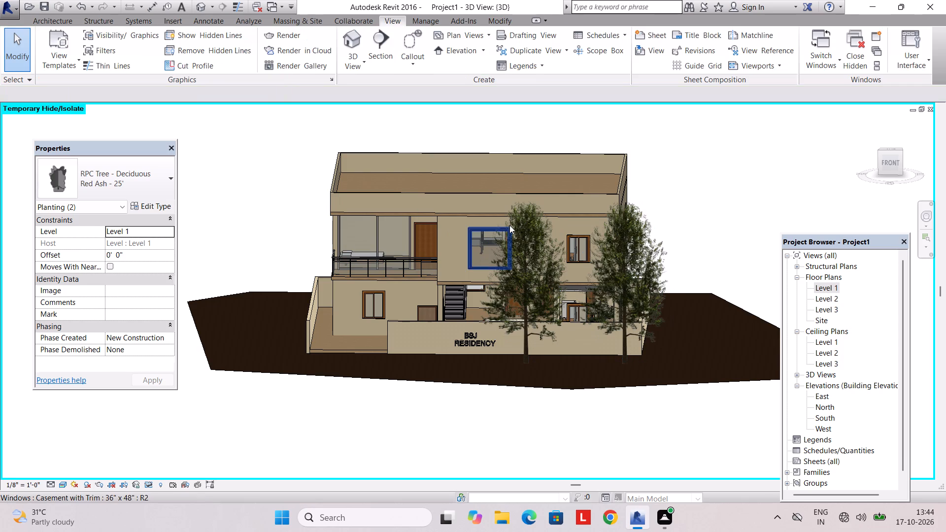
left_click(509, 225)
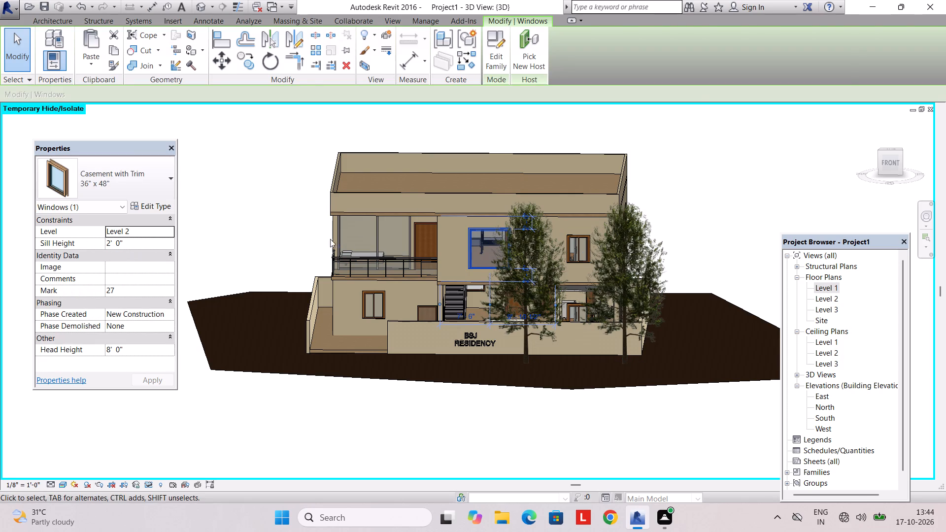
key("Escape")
Set the height of the Red Ash - 25' tree type to 10'.
left_click(535, 228)
left_click(525, 235)
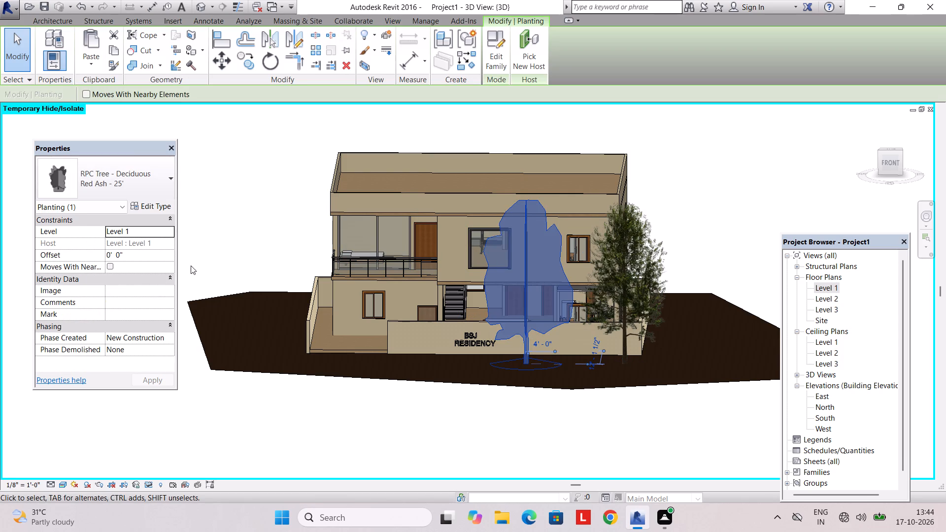
left_click(134, 187)
left_click(134, 187)
left_click(143, 202)
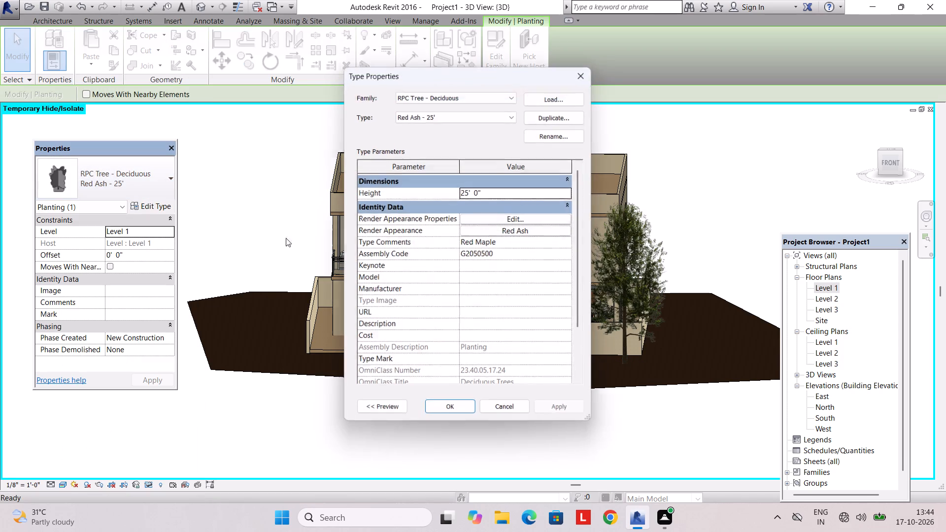
left_click(492, 191)
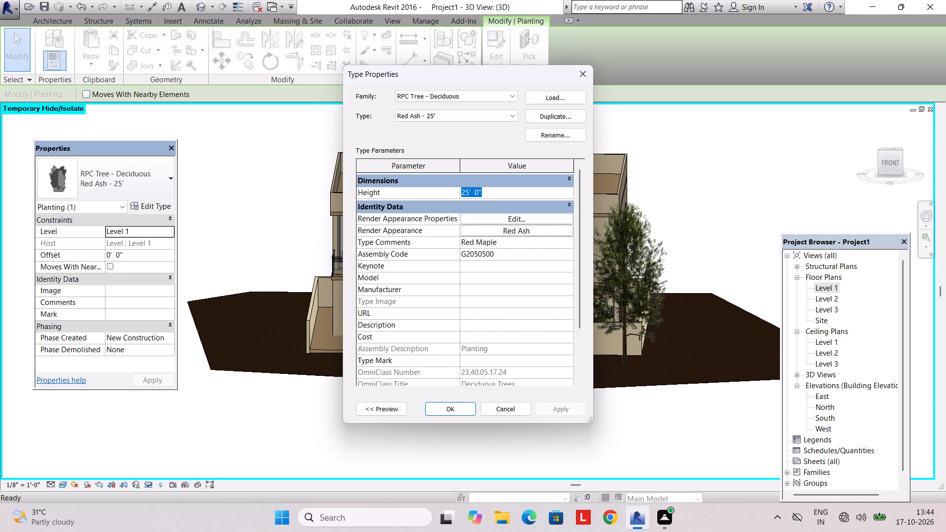
type("10'")
key("Return")
key("Return")
key("Escape")
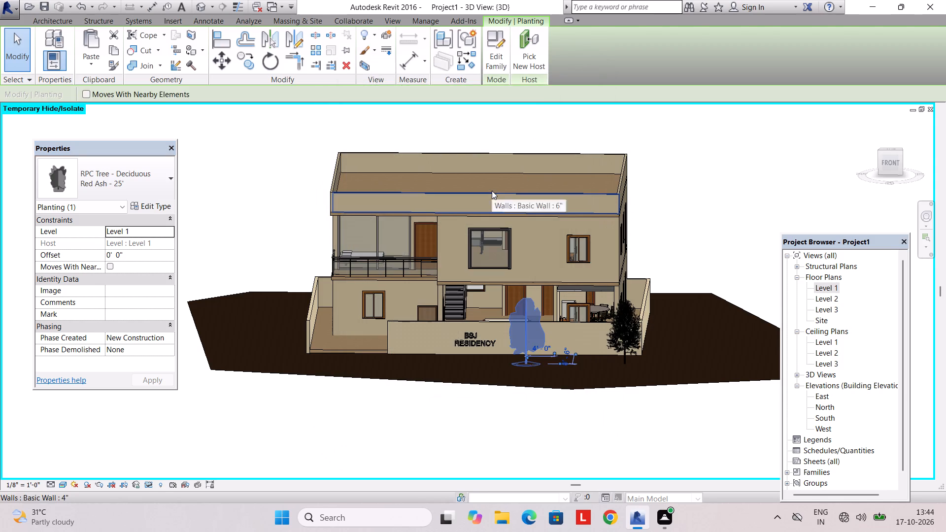
key("Escape")
Copy the Red Ash tree nearest the sign and paste it on the Level 1 plan between the two existing trees.
scroll(532, 341, "up", 2)
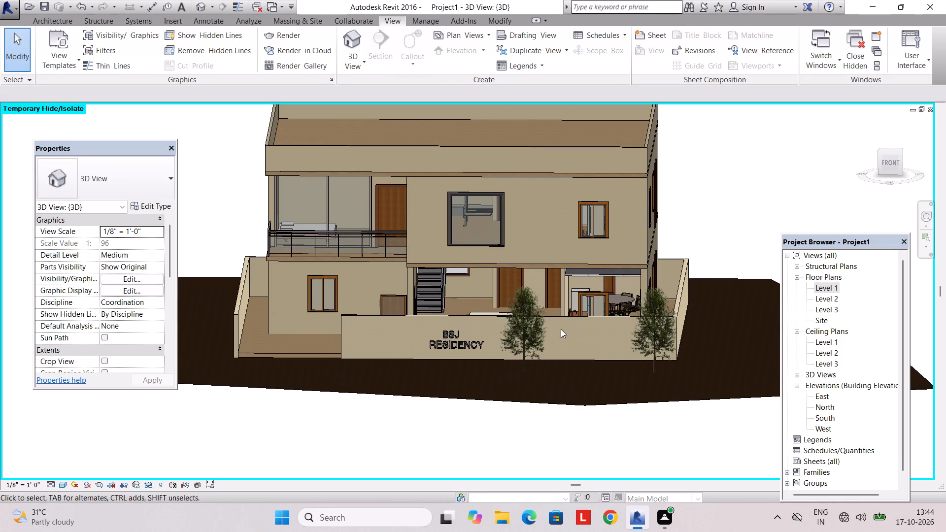
left_click(538, 331)
left_click(528, 337)
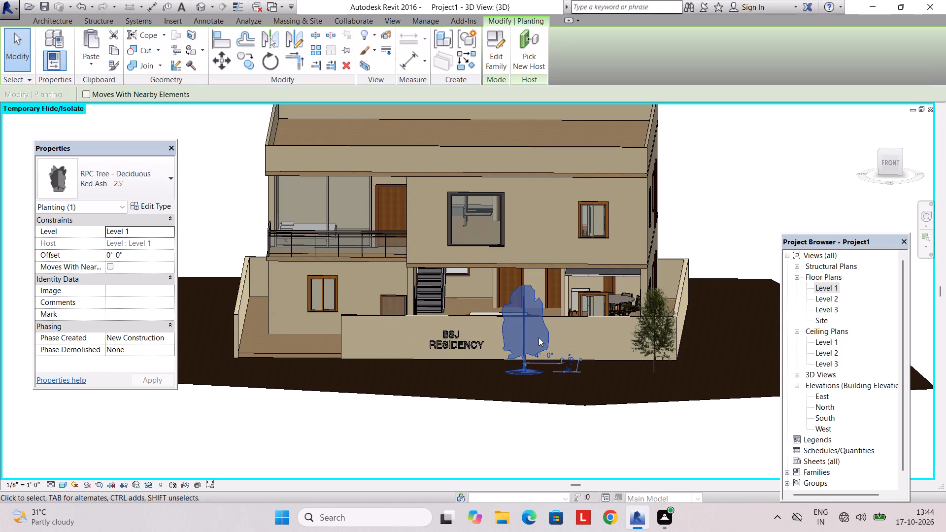
key("ctrl+c")
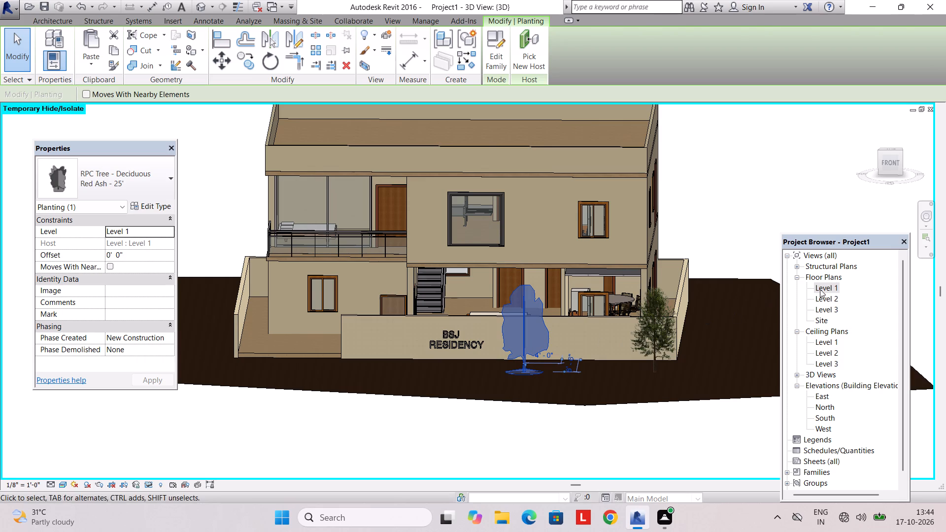
double_click(827, 286)
scroll(619, 323, "up", 6)
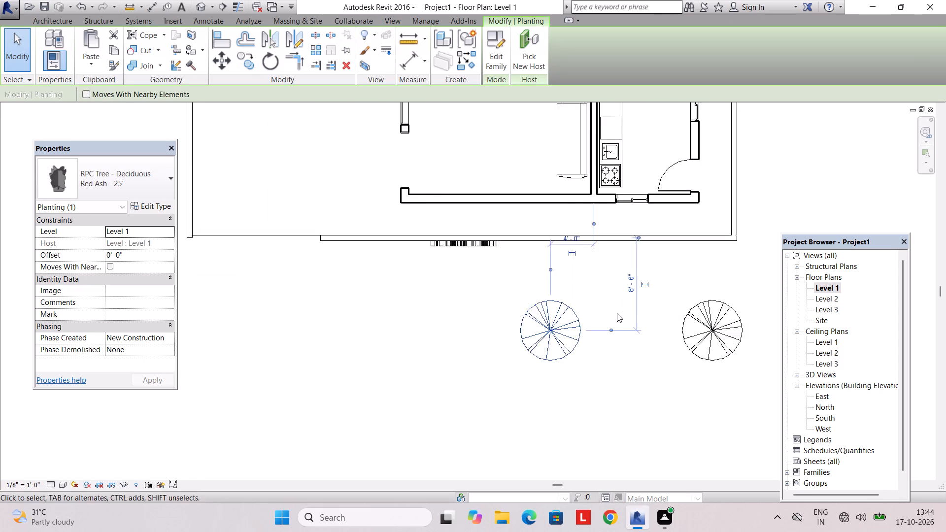
key("ctrl+v")
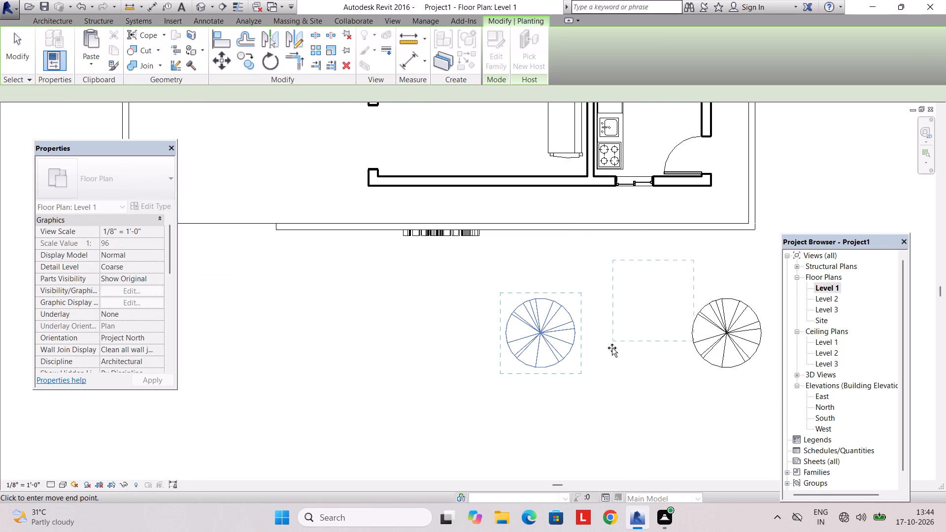
left_click(598, 366)
key("Escape")
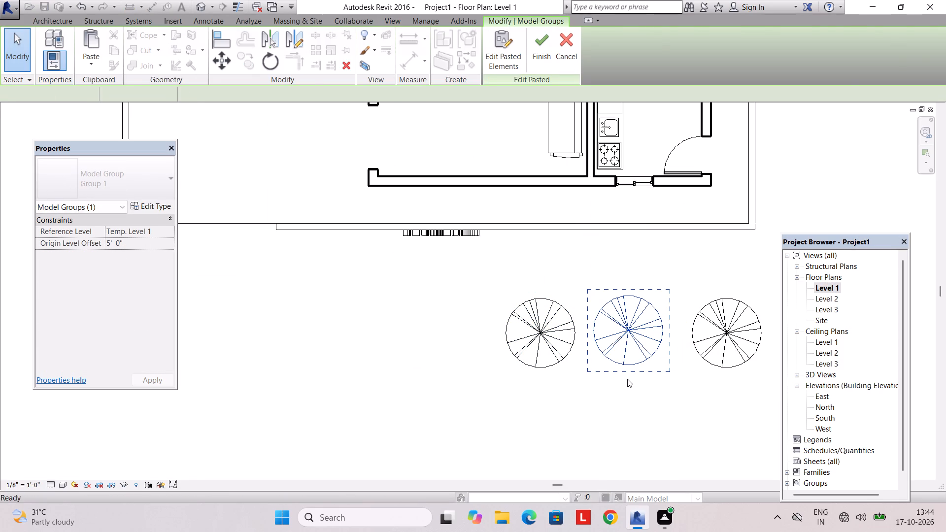
Nudge each of the three trees closer to the front boundary wall, to about 7'-3" from it.
left_click(554, 350)
key("Up")
key("Up")
key("Up")
key("Up")
key("Up")
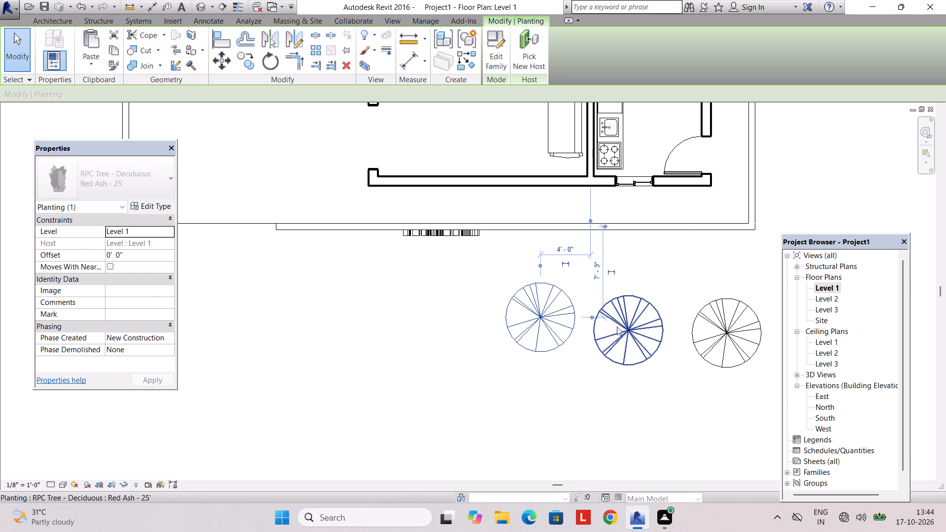
left_click(618, 317)
key("Up")
key("Up")
key("Up")
key("Up")
left_click(734, 316)
key("Up")
key("Up")
key("Up")
key("Up")
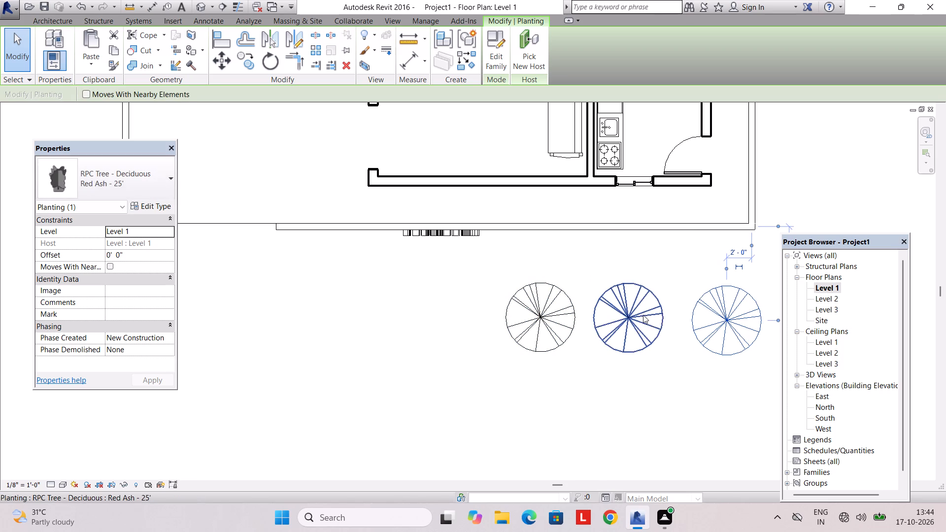
In the 3D view, start assigning a material to the toposurface by creating a new one named GRASSS.
left_click(389, 24)
left_click(361, 42)
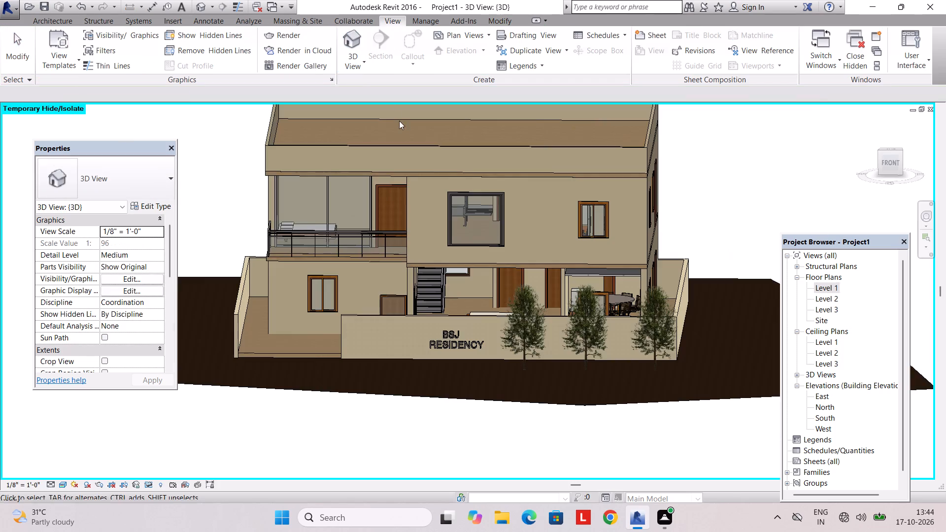
scroll(413, 192, "down", 3)
middle_click_drag(421, 216, 410, 271, "shift")
left_click(462, 376)
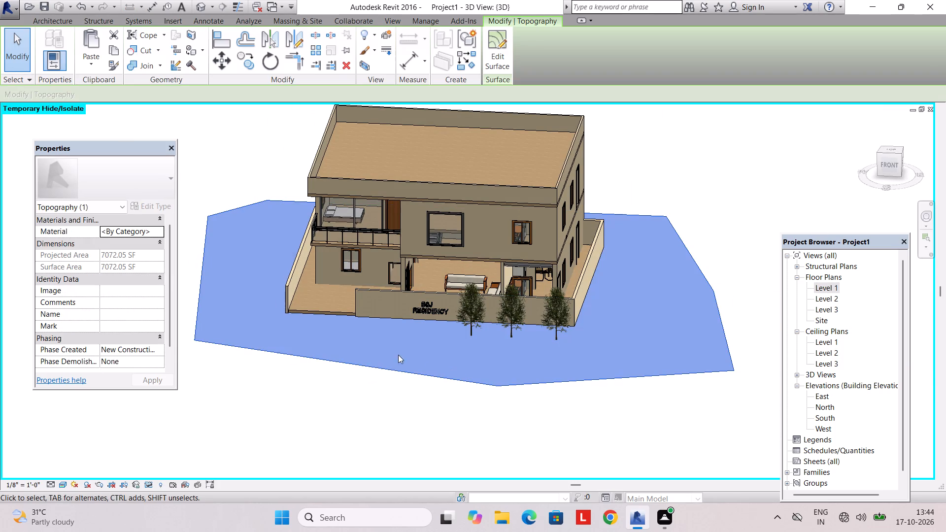
left_click(162, 228)
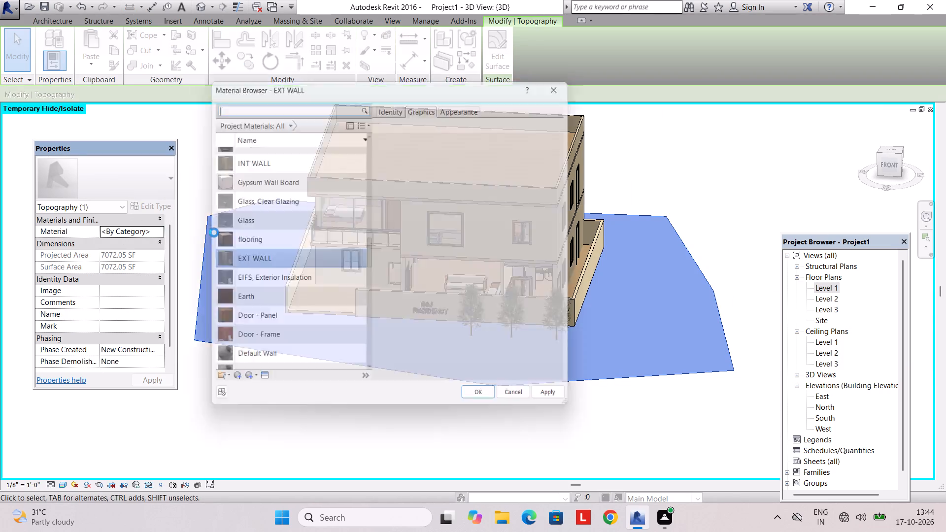
left_click(231, 383)
left_click(270, 393)
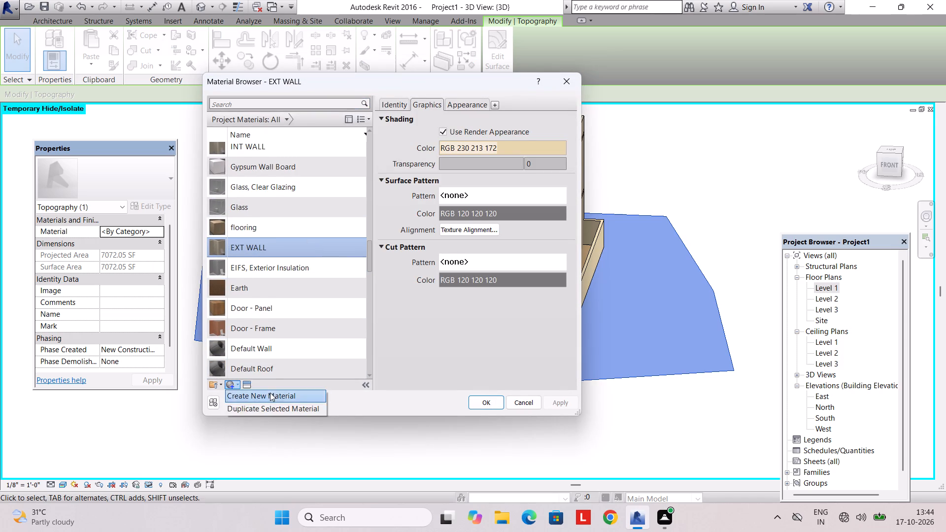
right_click(285, 266)
left_click(309, 300)
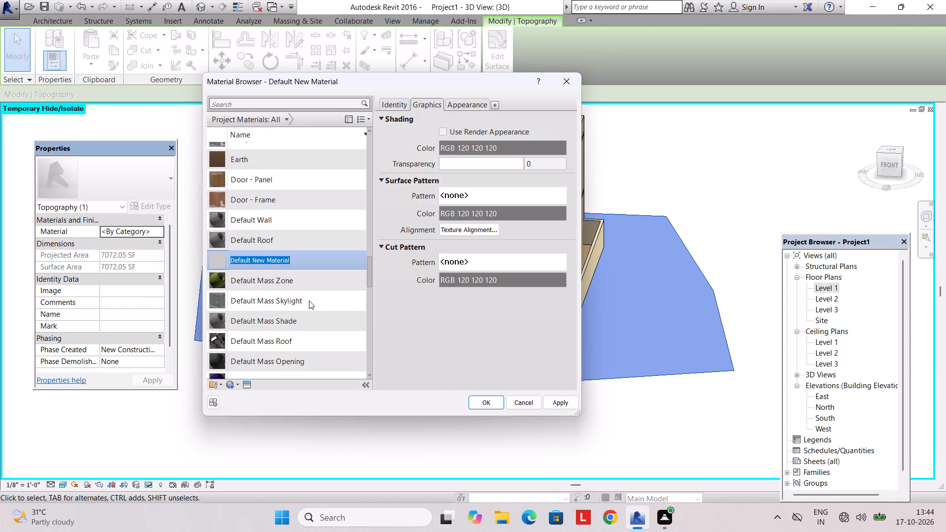
type("GRASDS")
key("BackSpace")
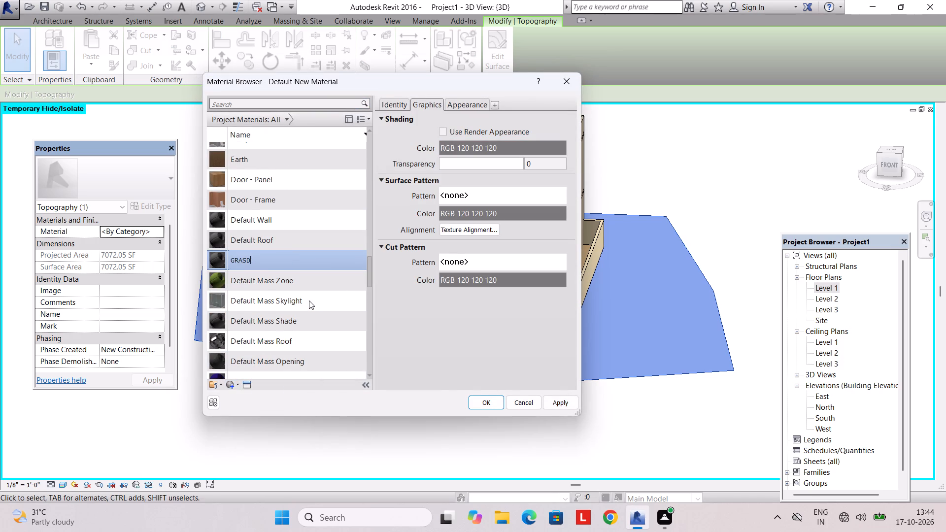
key("BackSpace")
type("SS")
Give the GRASSS material the Grass - Thick appearance, use its render appearance for shading, and apply it to the toposurface.
left_click(248, 385)
double_click(606, 161)
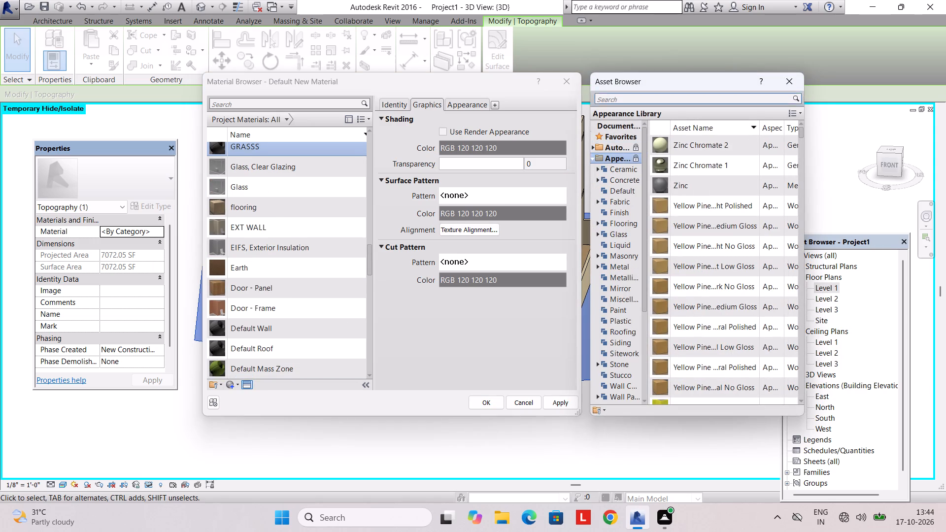
left_click(637, 96)
type("GRASS")
key("Return")
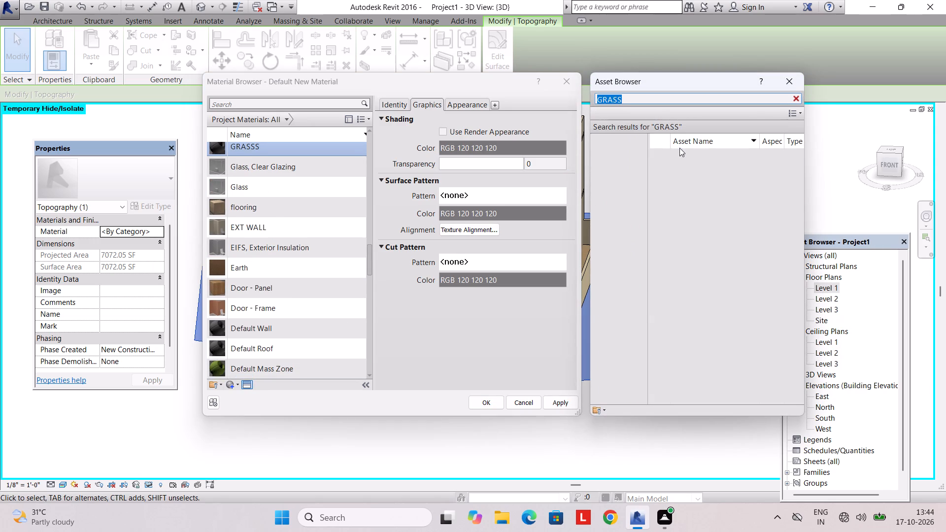
left_click(665, 159)
double_click(687, 156)
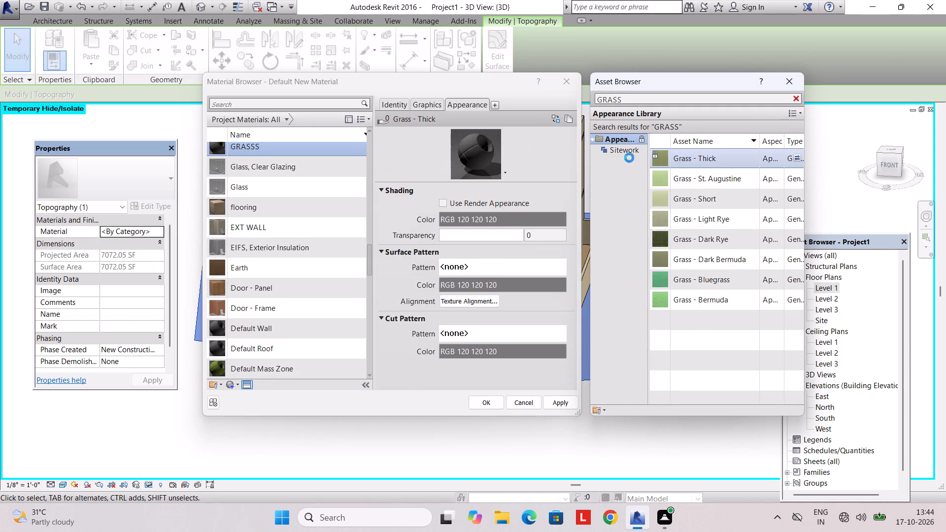
left_click(429, 104)
left_click(443, 132)
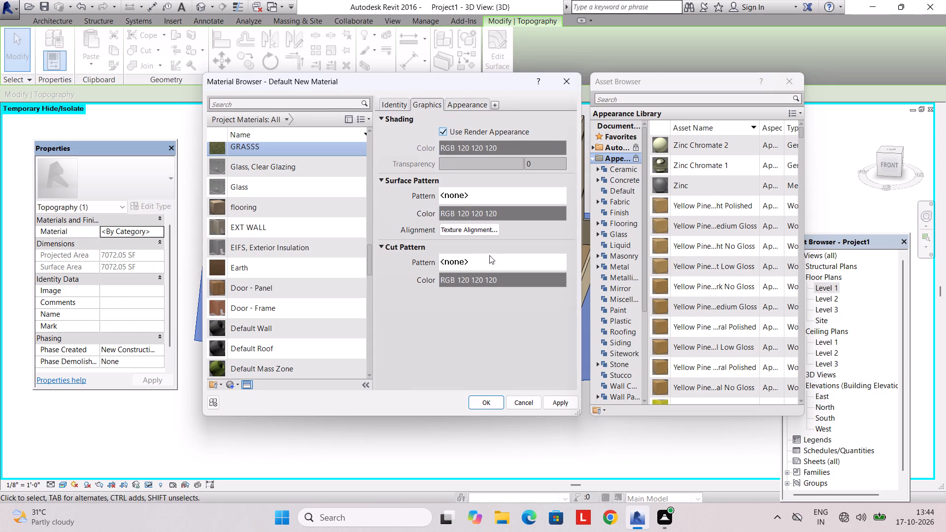
left_click(483, 404)
key("Escape")
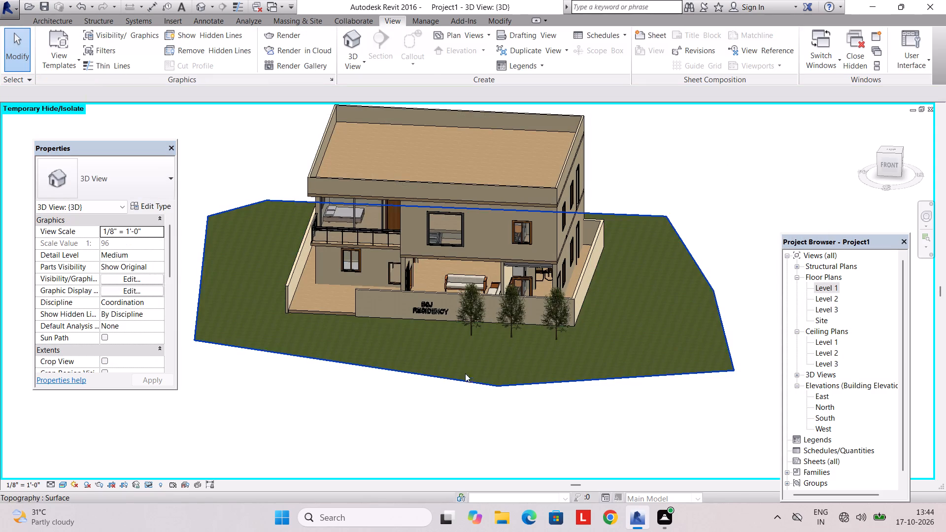
On the Level 1 plan, place a perspective camera in front of the boundary wall, aimed straight into the house.
scroll(445, 293, "up", 3)
middle_click_drag(444, 292, 454, 272, "shift")
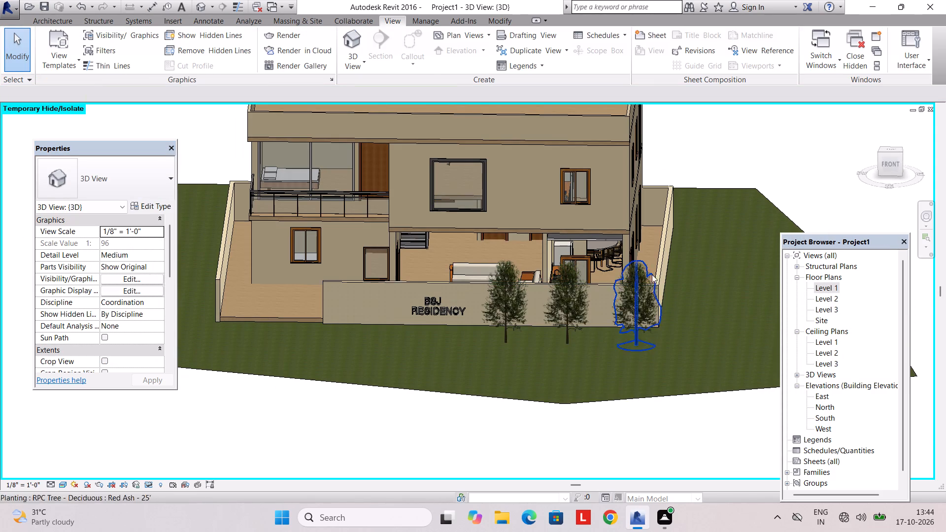
double_click(827, 285)
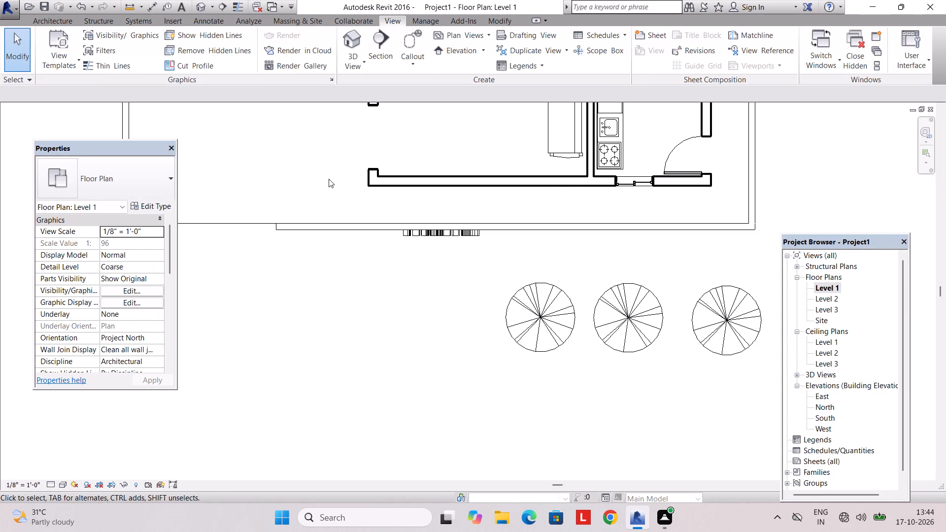
scroll(340, 187, "down", 7)
left_click(360, 61)
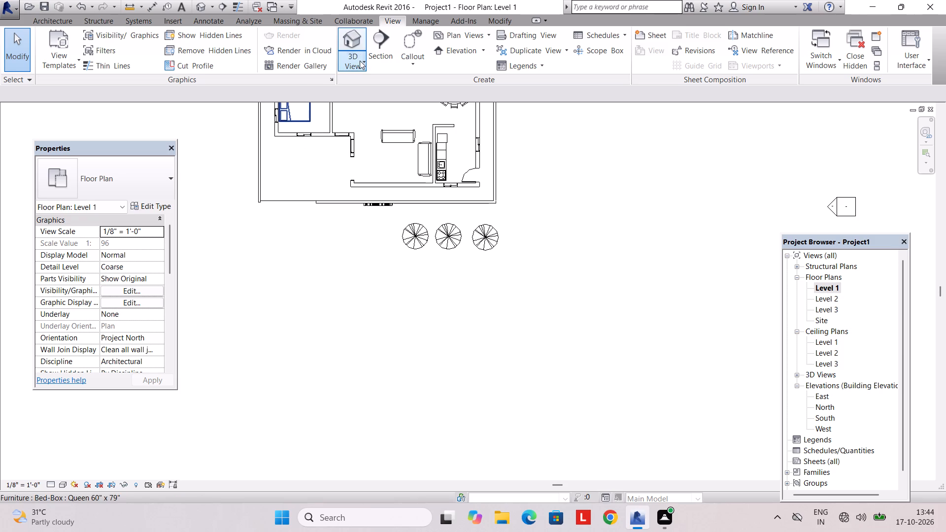
left_click(356, 109)
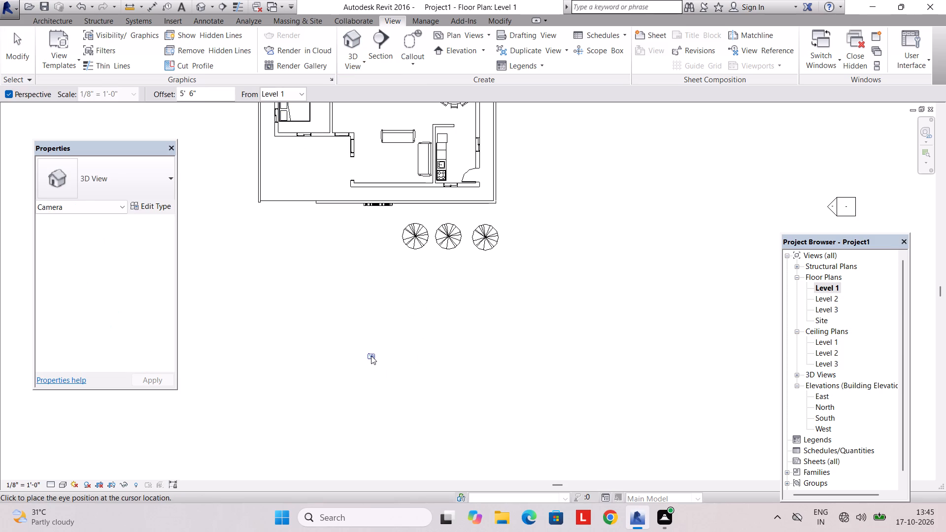
left_click(372, 359)
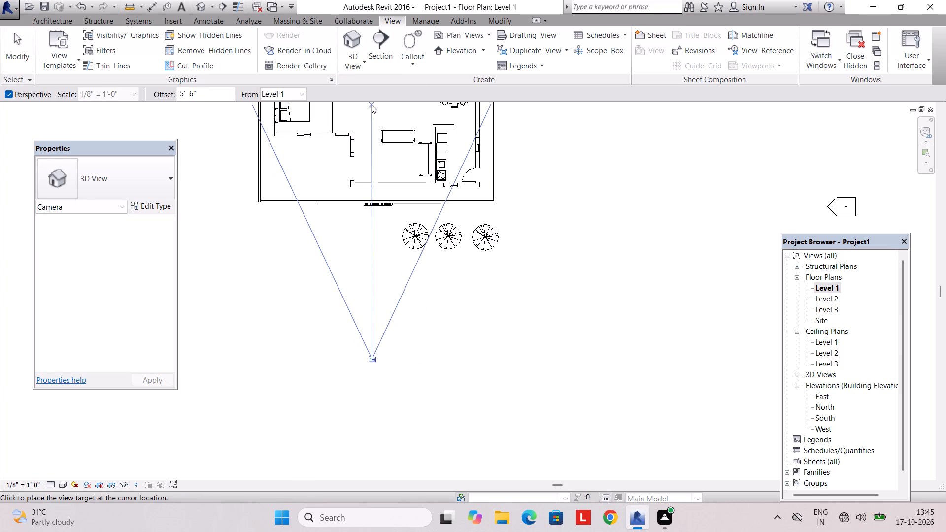
left_click(372, 105)
Resize the new camera view's crop region on all four sides to frame the full house facade and front wall.
scroll(408, 222, "down", 8)
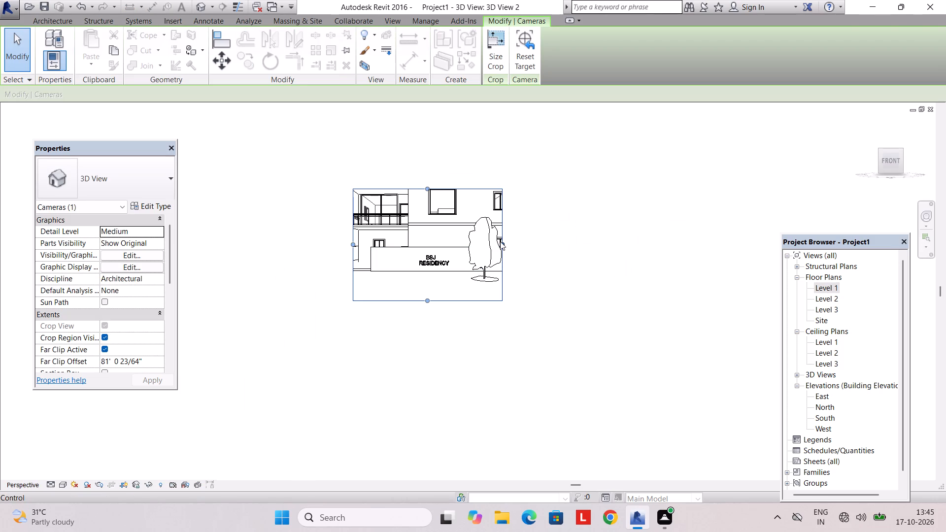
left_click_drag(500, 241, 611, 245)
left_click_drag(480, 300, 472, 378)
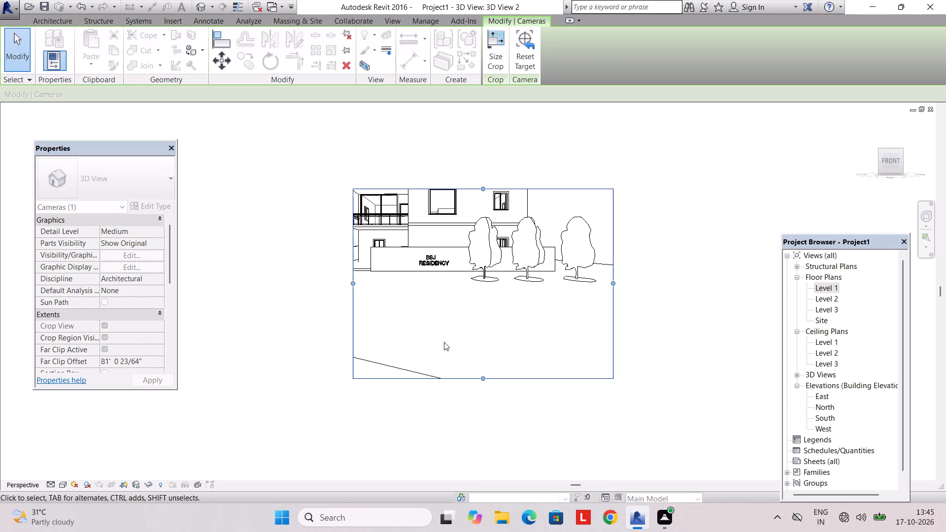
left_click_drag(351, 283, 281, 287)
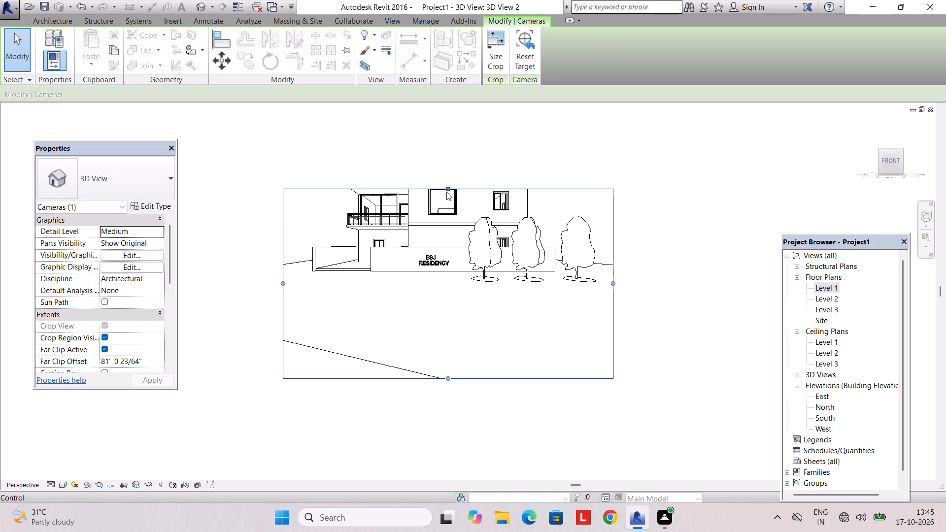
left_click_drag(446, 190, 443, 128)
middle_click_drag(451, 232, 447, 296)
left_click_drag(444, 189, 444, 208)
left_click_drag(610, 326, 582, 329)
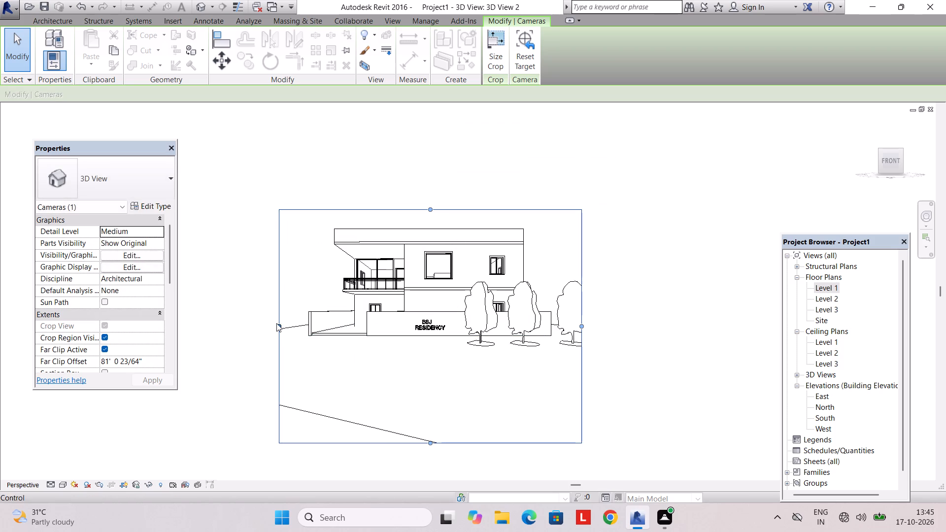
left_click_drag(276, 323, 324, 330)
left_click_drag(327, 323, 301, 327)
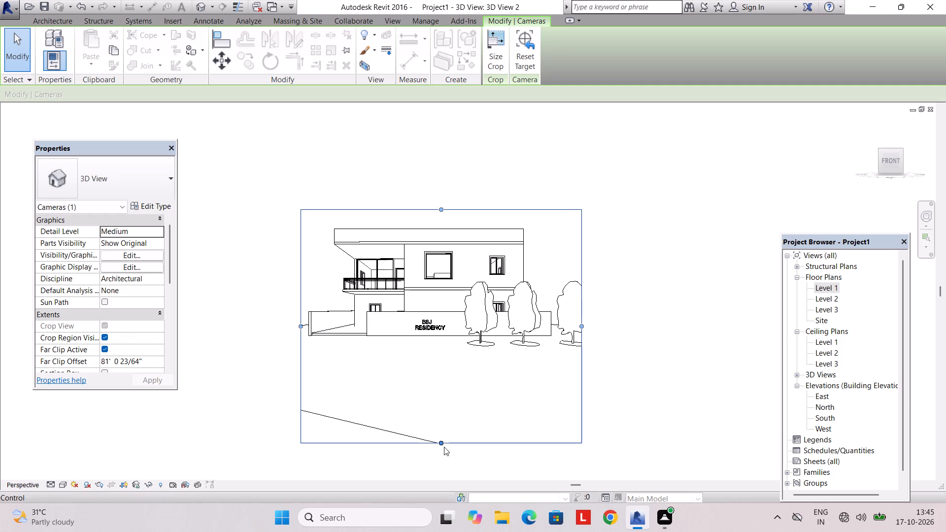
left_click_drag(444, 444, 444, 405)
left_click_drag(298, 305, 285, 307)
scroll(502, 338, "up", 1)
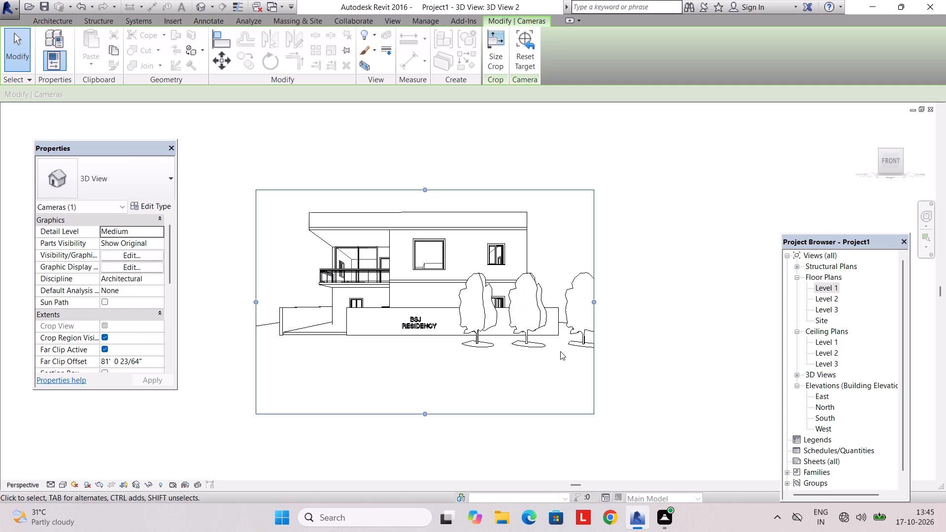
On the Level 1 plan, nudge each of the three Red Ash trees closer to the front boundary wall.
double_click(816, 292)
scroll(432, 237, "up", 2)
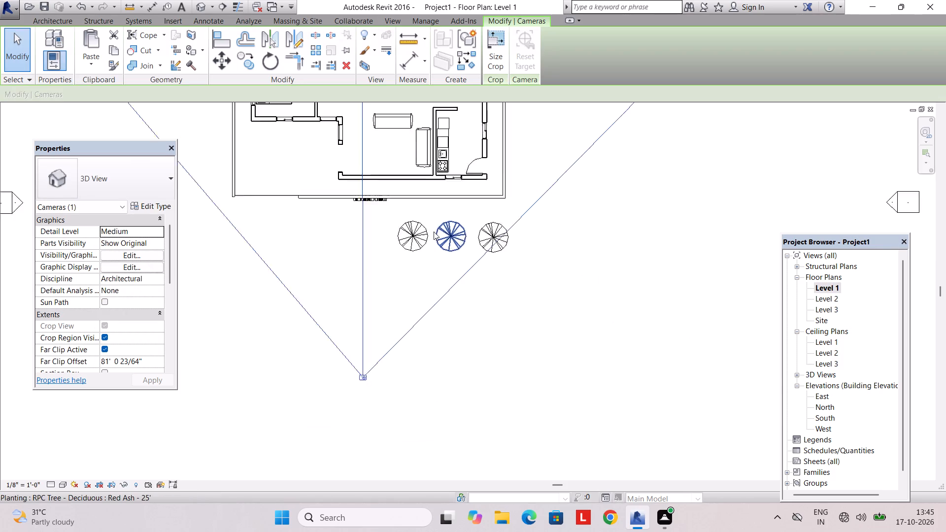
left_click(451, 230)
key("Up")
key("Up")
key("Up")
key("Up")
key("Up")
key("Up")
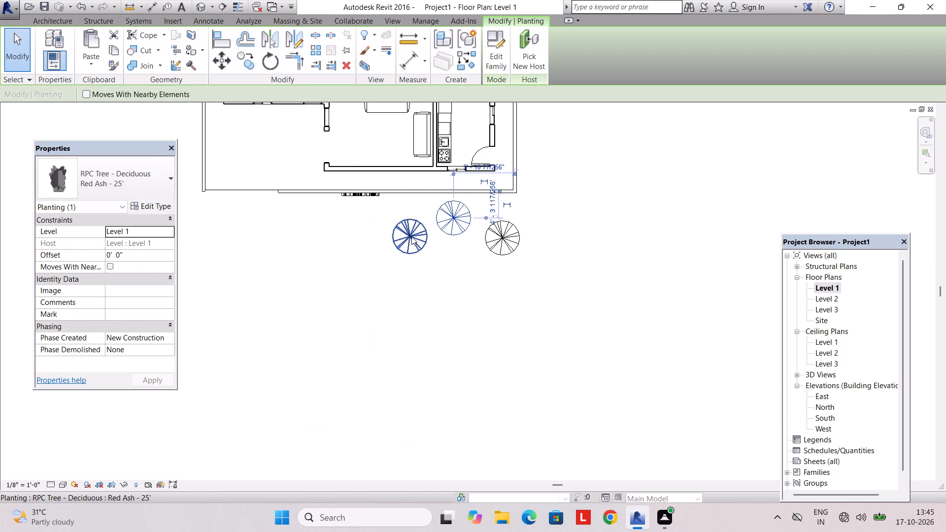
left_click(411, 236)
key("Up")
key("Up")
key("Up")
key("Up")
key("Up")
key("Up")
key("Up")
left_click(498, 232)
key("Up")
key("Up")
key("Up")
key("Up")
key("Up")
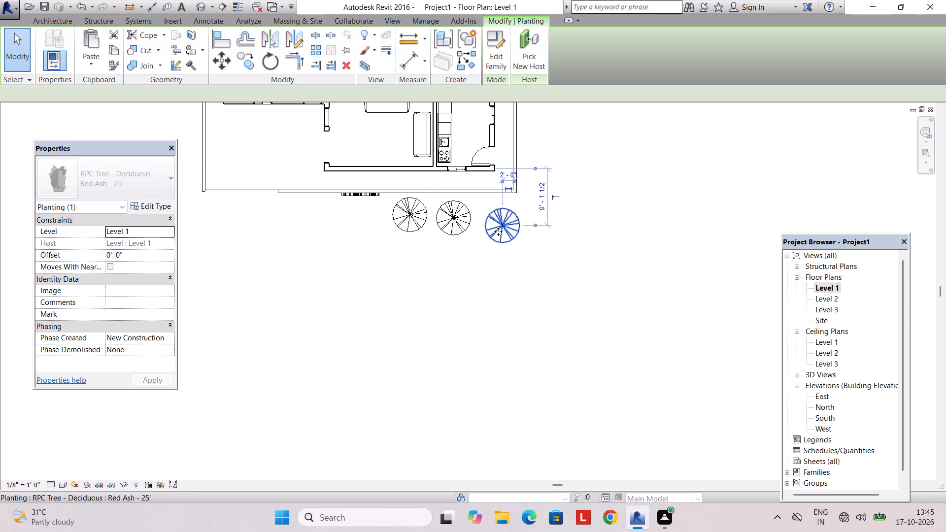
key("Up")
key("Up")
Nudge the three trees sideways into an evenly and closely spaced row, aligning the middle one with its neighbours.
key("Left")
key("Left")
key("Left")
left_click(459, 223)
key("Left")
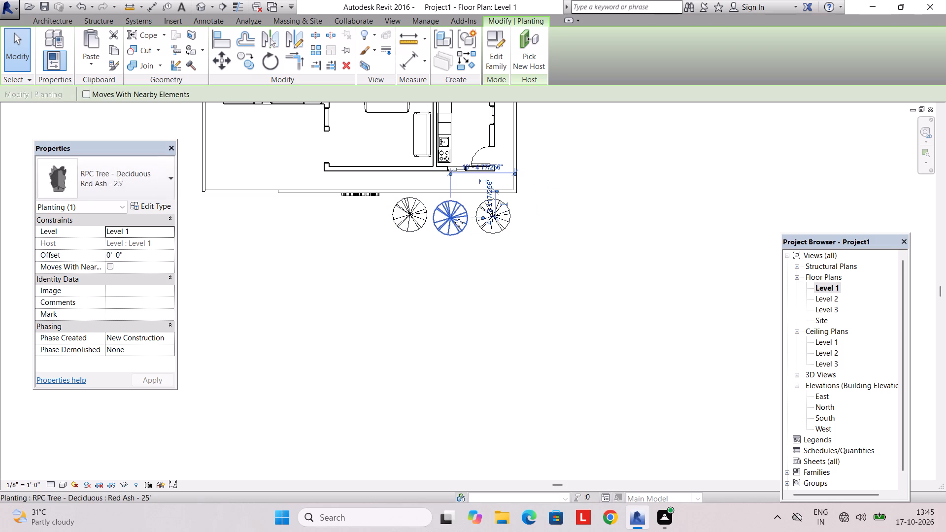
key("Left")
key("Up")
key("Up")
key("Down")
left_click(470, 223)
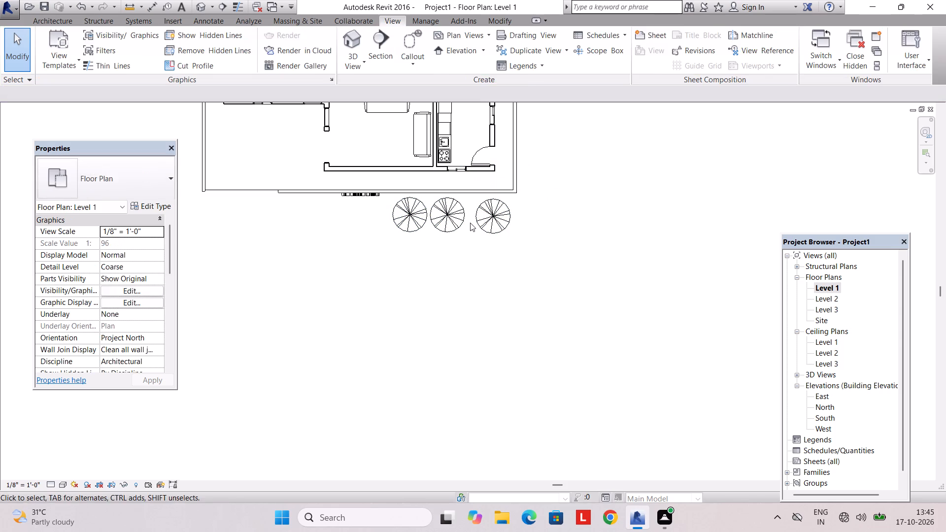
left_click(478, 222)
left_click(441, 222)
key("Right")
key("Right")
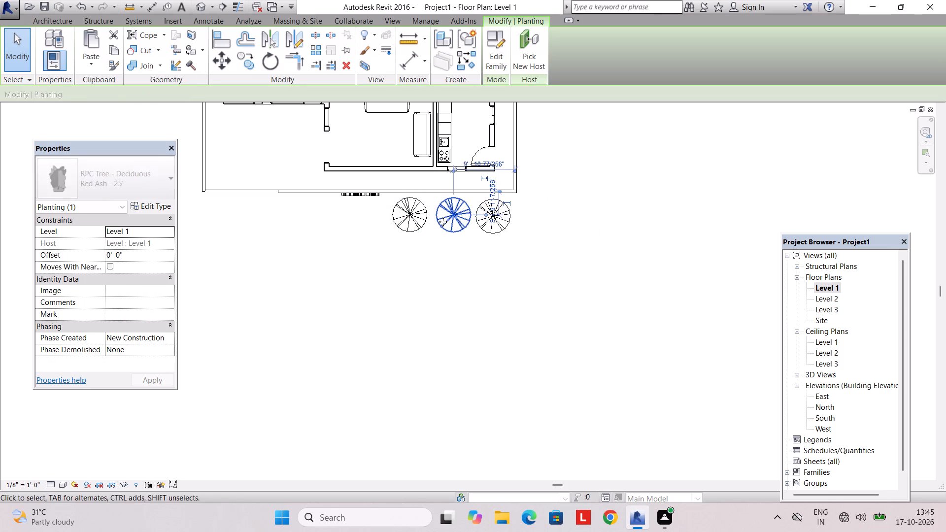
key("Right")
left_click(408, 217)
key("Right")
key("Right")
key("Right")
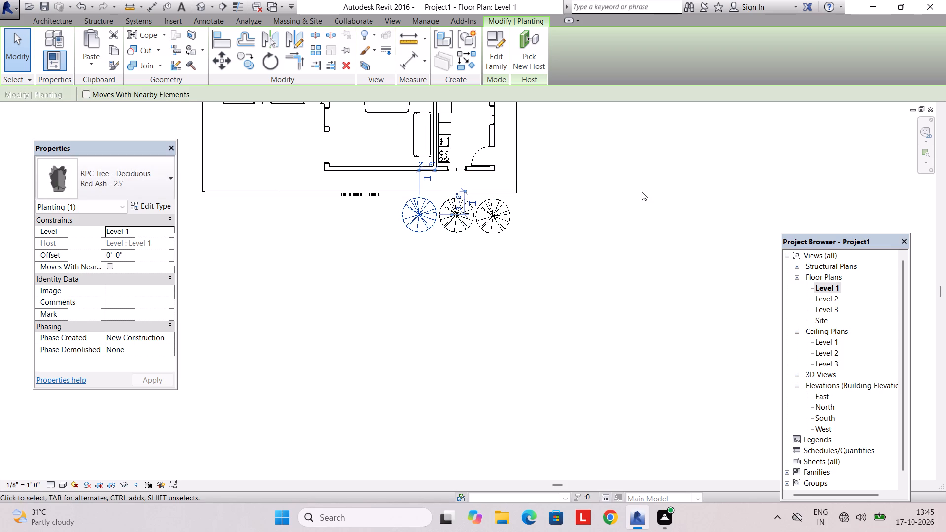
key("Escape")
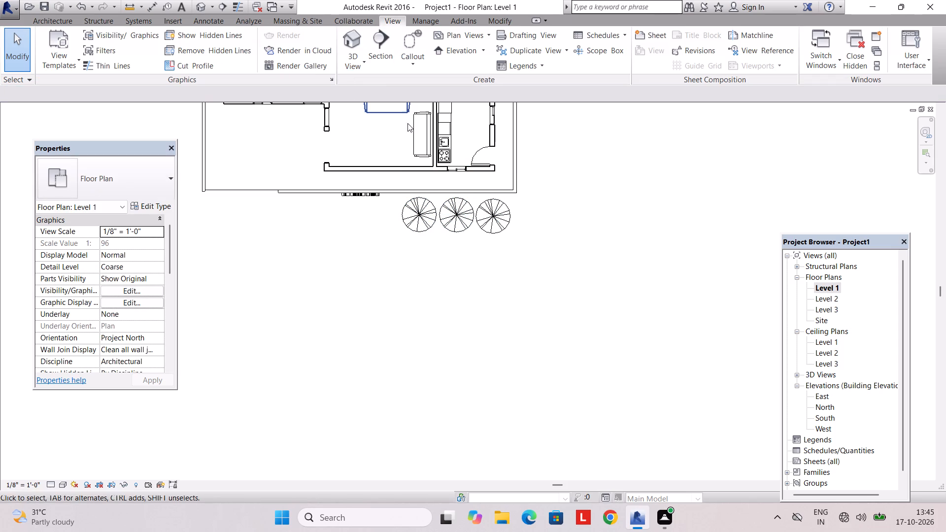
Place a second perspective camera on the Level 1 plan in front of the boundary wall, aimed at the living room.
scroll(393, 118, "down", 3)
middle_click_drag(404, 147, 425, 208)
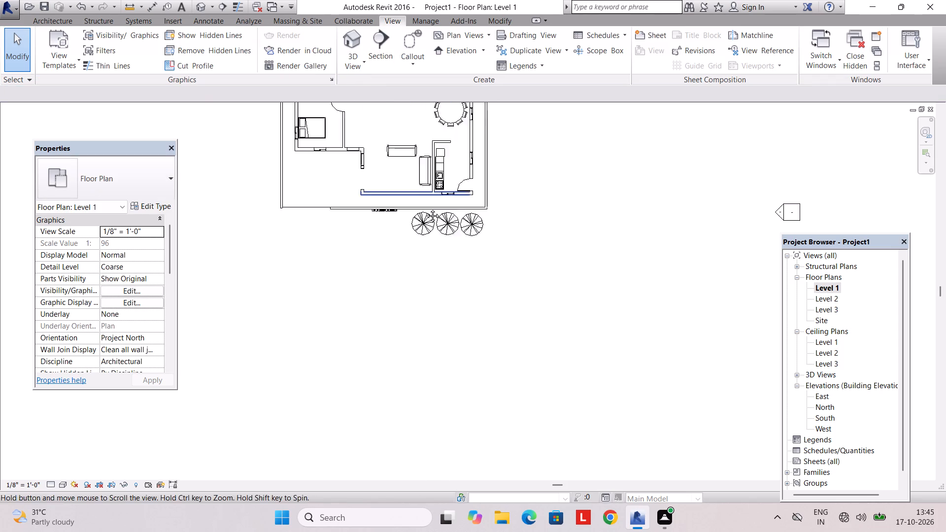
middle_click_drag(425, 208, 426, 211)
left_click(354, 64)
left_click(358, 111)
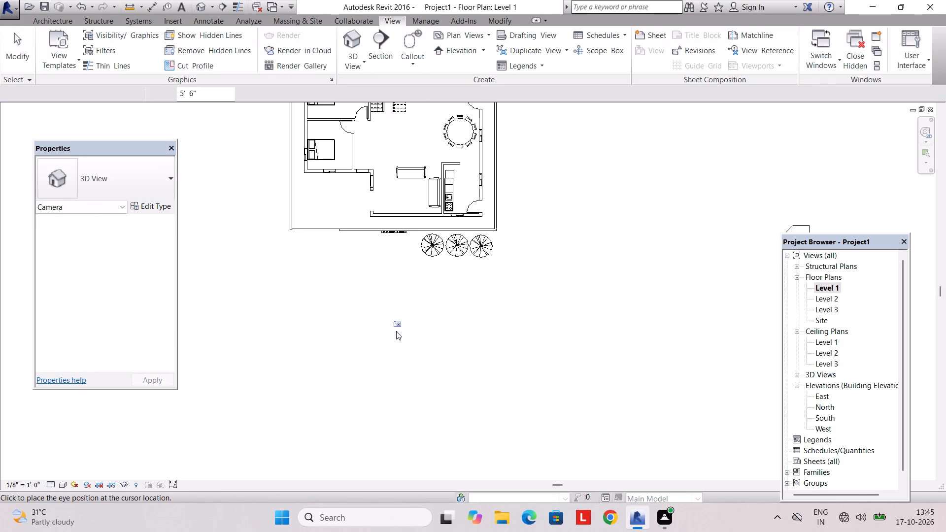
left_click(405, 377)
left_click(396, 85)
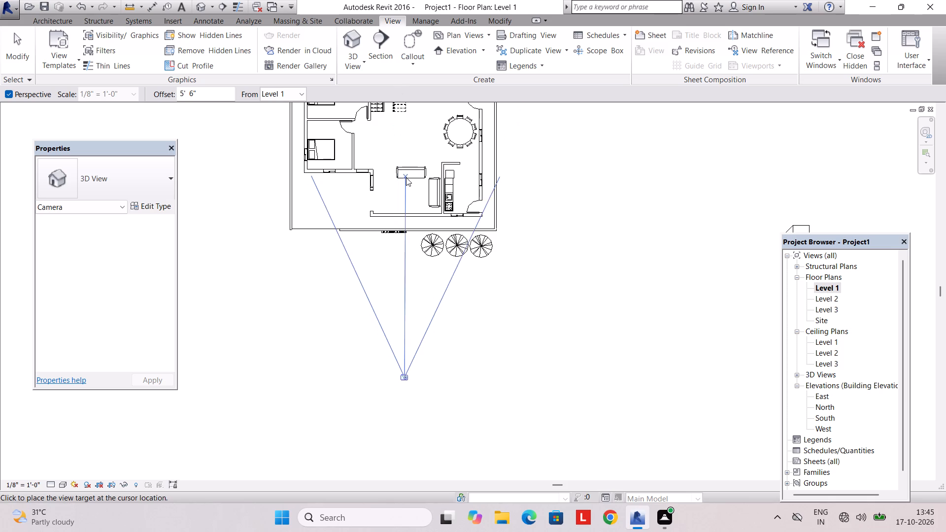
left_click(408, 150)
Adjust the second camera view's crop region to frame the whole house, the boundary wall and all three trees.
scroll(440, 219, "down", 8)
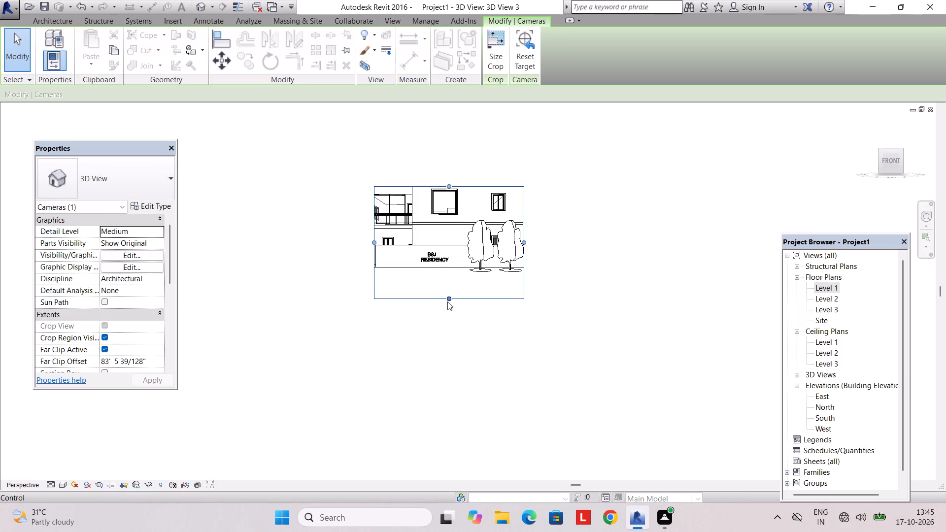
left_click_drag(447, 297, 444, 337)
left_click_drag(372, 261, 305, 266)
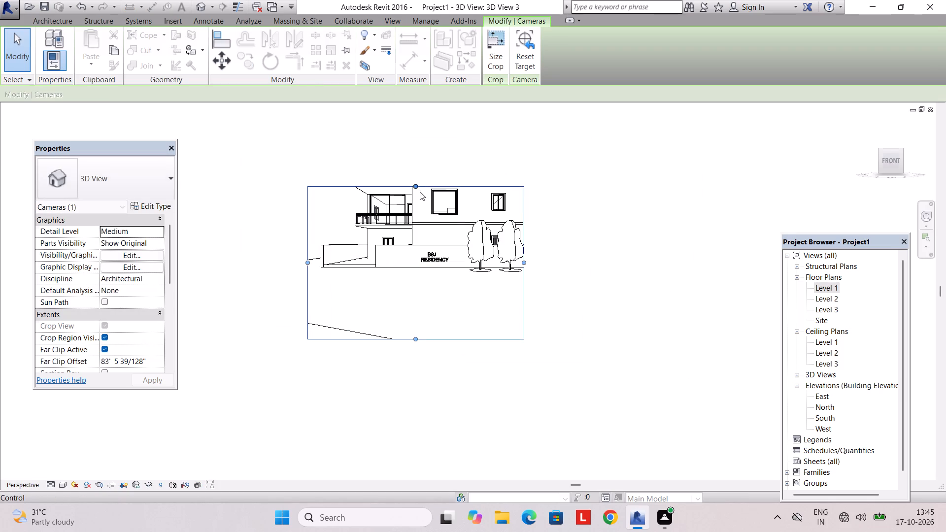
left_click_drag(414, 183, 424, 144)
left_click_drag(521, 244, 556, 247)
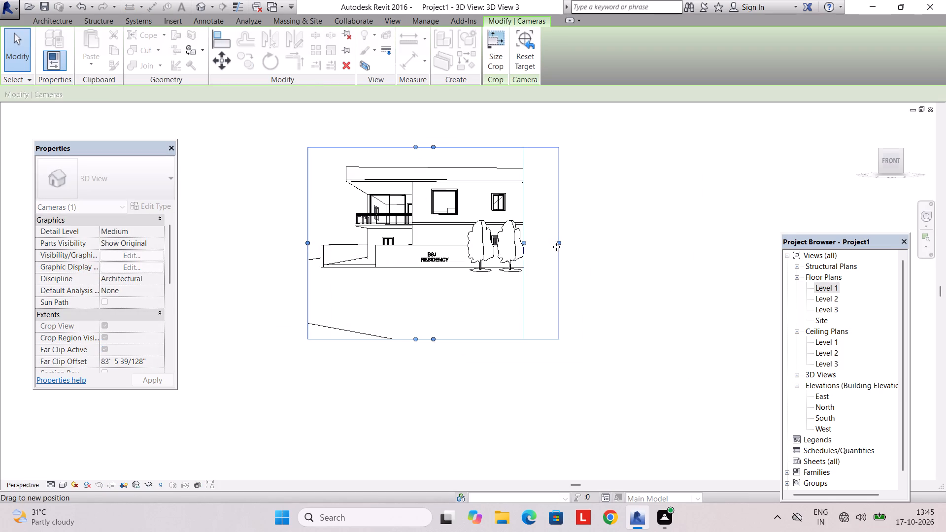
left_click_drag(556, 247, 567, 249)
left_click_drag(437, 342, 451, 313)
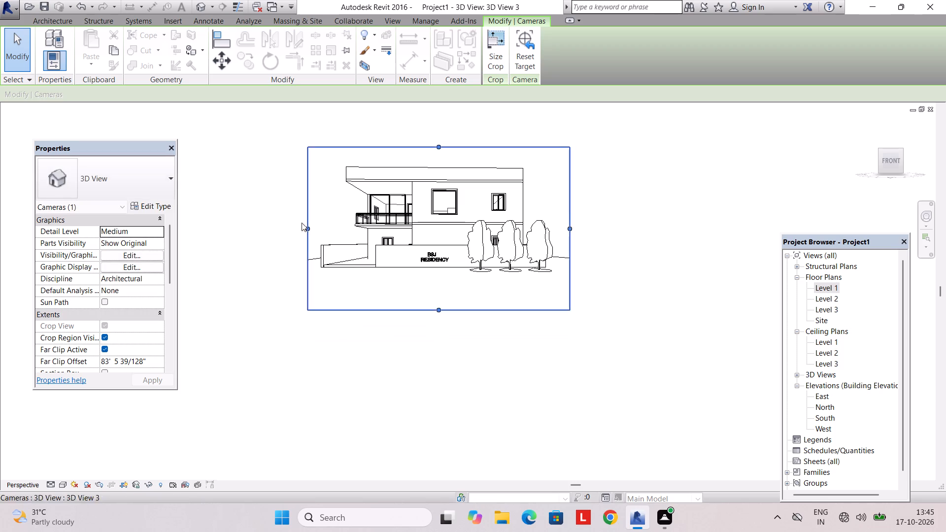
left_click_drag(308, 229, 315, 229)
scroll(398, 244, "up", 3)
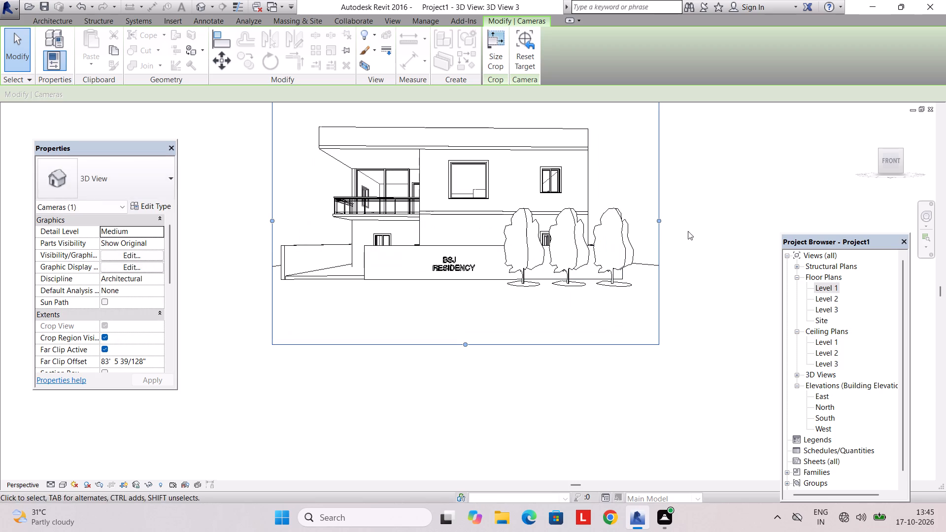
left_click_drag(660, 221, 641, 229)
scroll(534, 252, "down", 2)
middle_click_drag(506, 269, 506, 311)
Open the Rendering settings for the camera view and set the output resolution to Printer at 150 DPI.
type("RR")
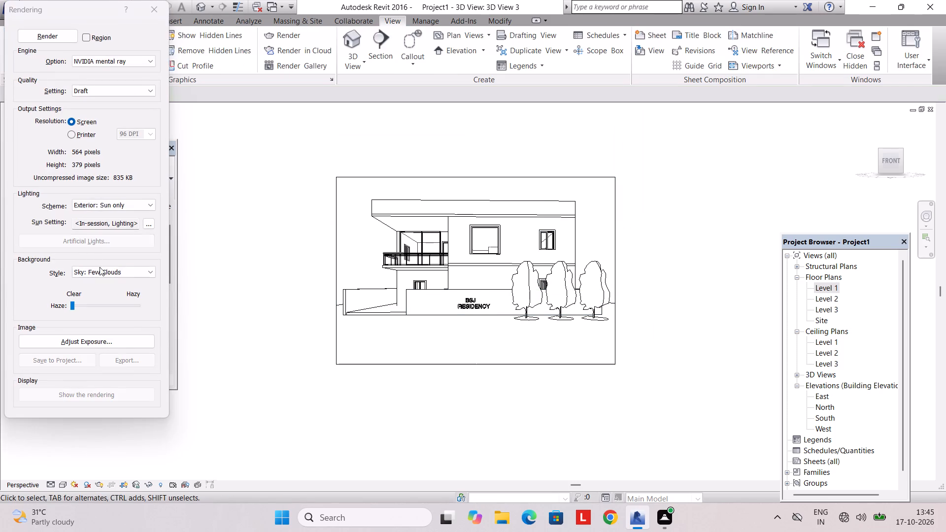
left_click(81, 133)
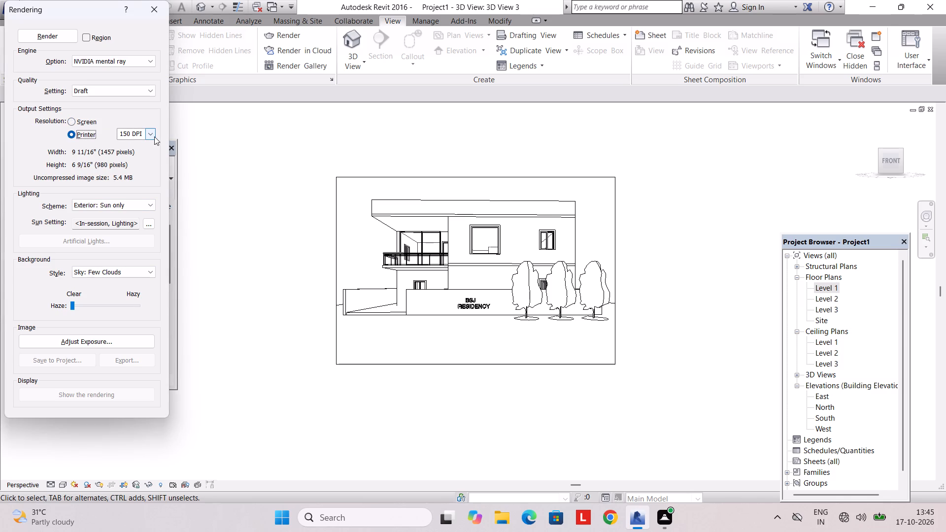
left_click(154, 136)
left_click(154, 136)
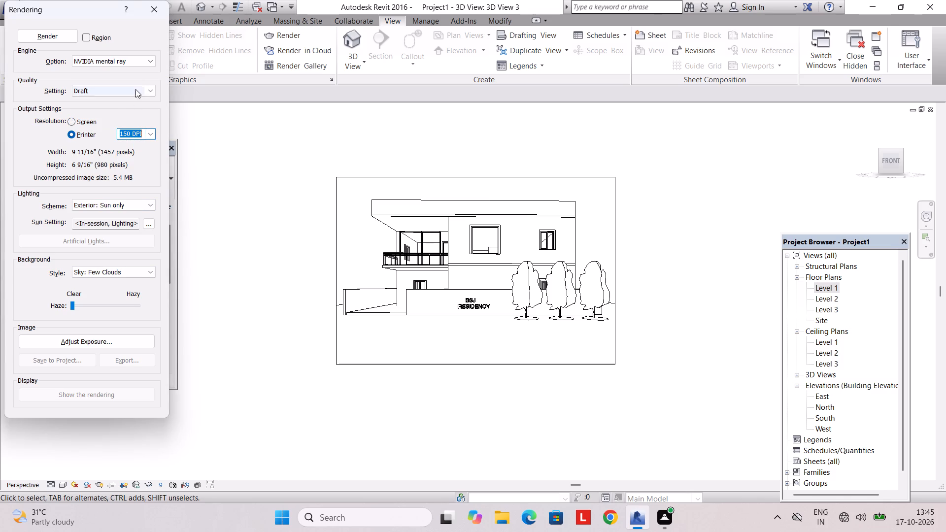
Render the second camera view at Medium quality with 150 DPI printer output, and check the resulting image up close.
left_click(135, 89)
left_click(122, 118)
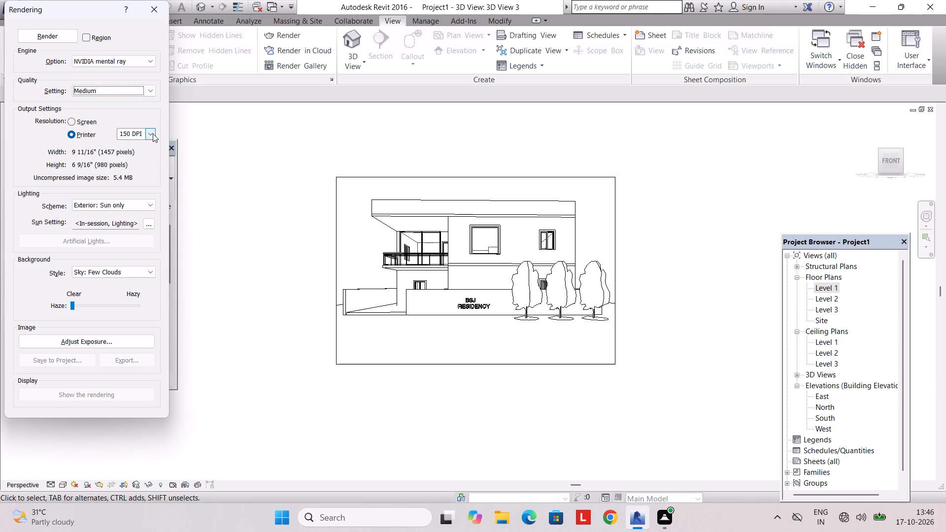
left_click(153, 133)
left_click(145, 157)
left_click(152, 131)
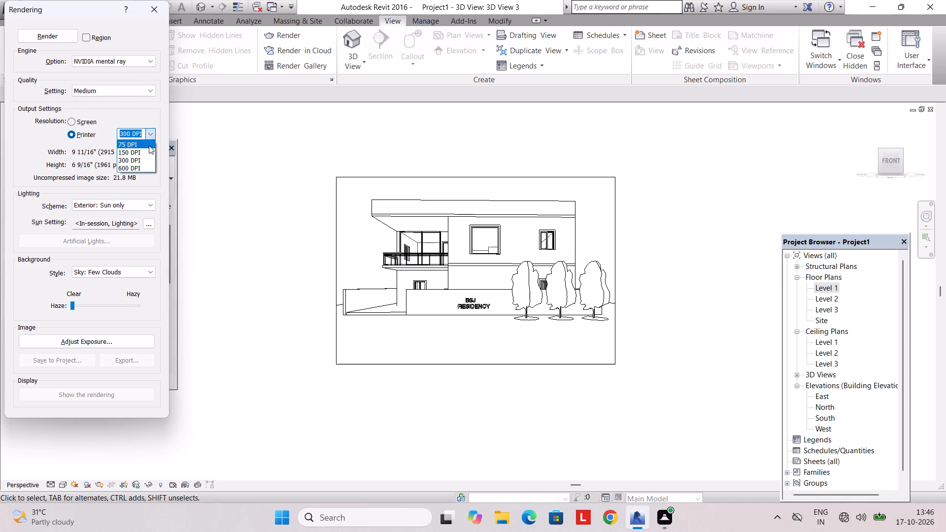
left_click(147, 151)
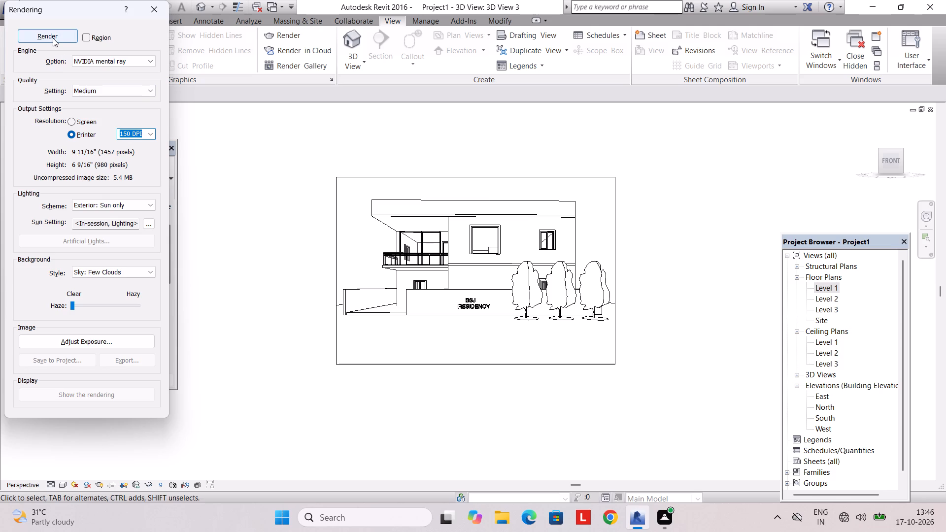
left_click(53, 38)
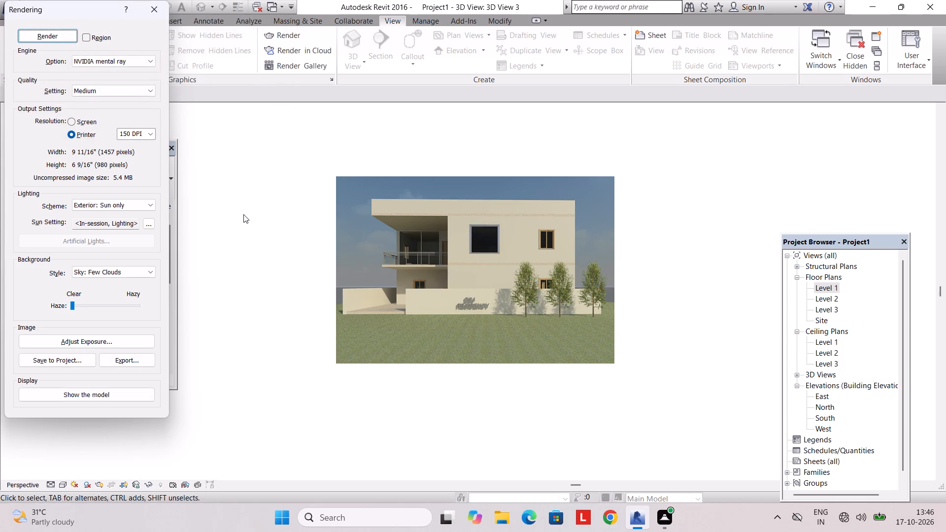
scroll(462, 268, "up", 7)
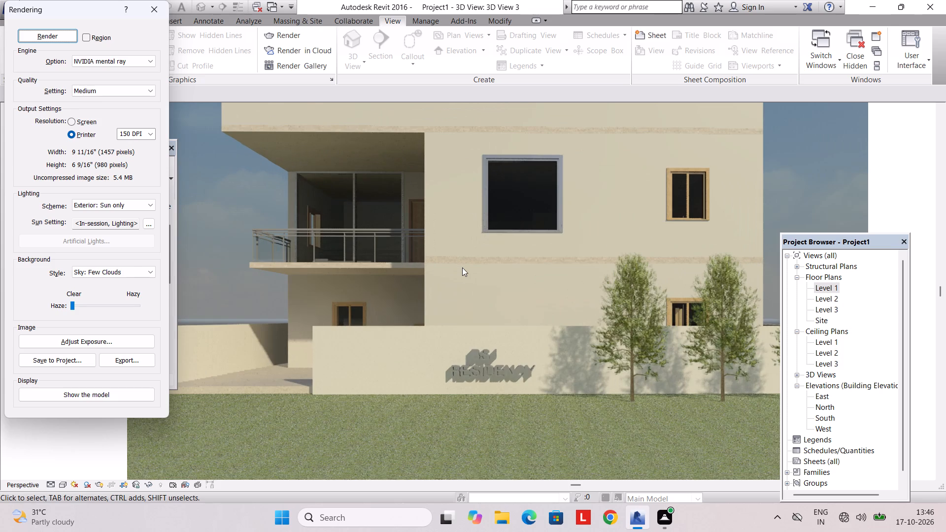
scroll(471, 260, "down", 4)
left_click(146, 13)
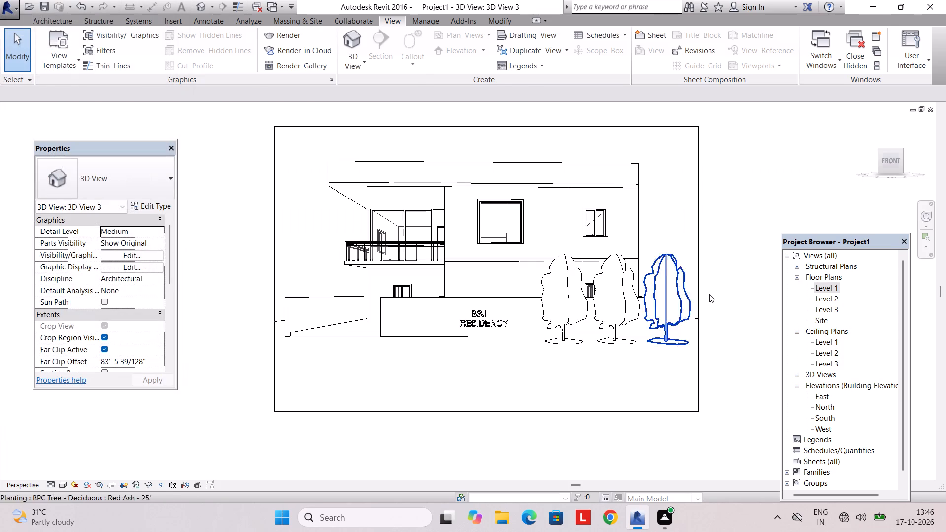
Examine the Level 1 floor plan and the front of the house in the default 3D view.
double_click(822, 287)
scroll(431, 236, "down", 2)
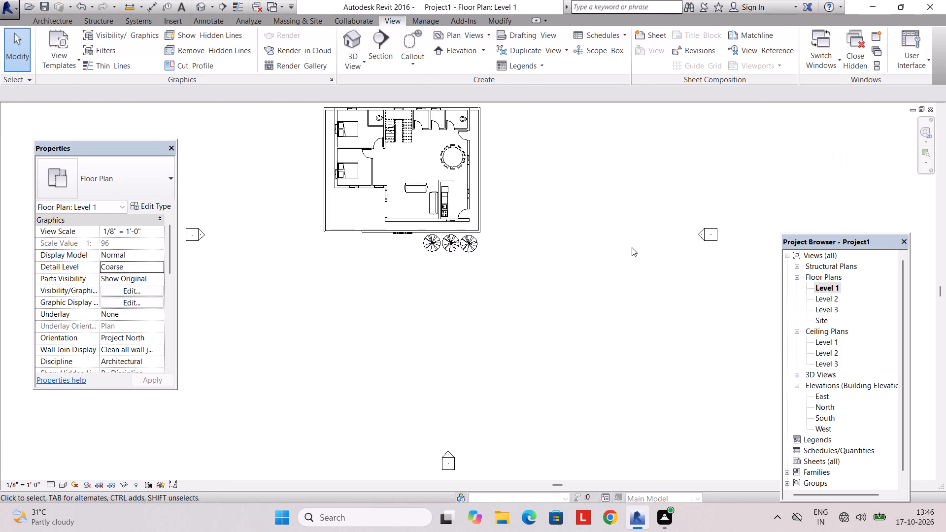
left_click(358, 66)
left_click(357, 85)
middle_click_drag(438, 239, 437, 211)
scroll(438, 219, "up", 3)
middle_click_drag(376, 231, 418, 308)
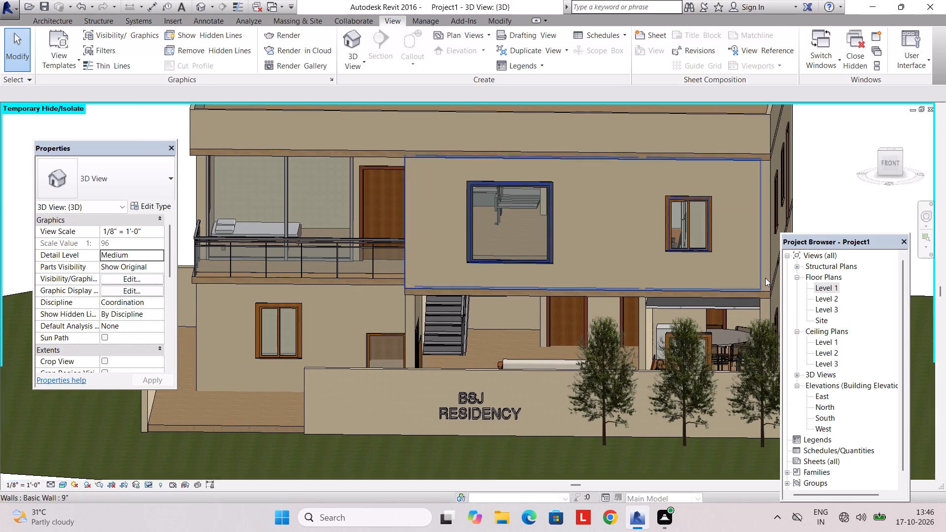
On the Level 2 floor plan, load the Ceiling Light - Flat Round family from the US Imperial library's internal architectural lighting.
double_click(828, 298)
scroll(337, 207, "down", 3)
middle_click_drag(337, 211, 356, 305)
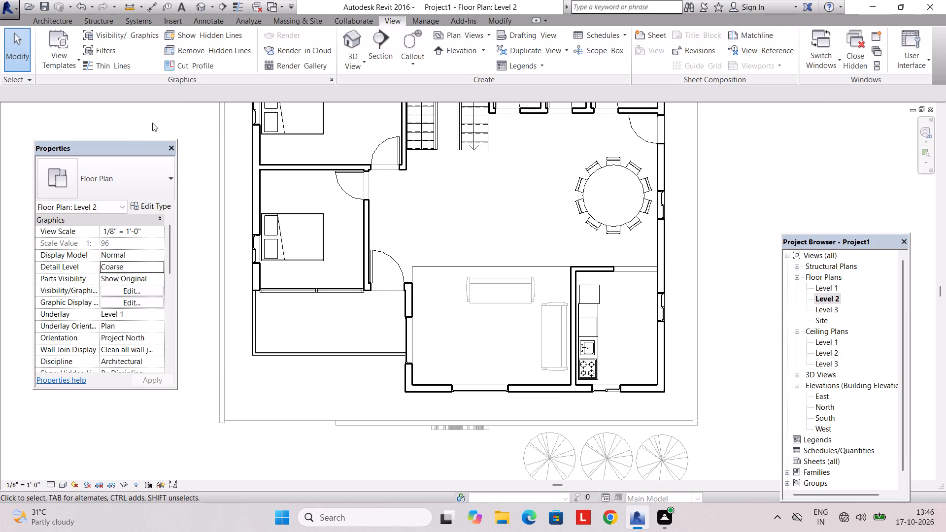
left_click(62, 23)
left_click(147, 67)
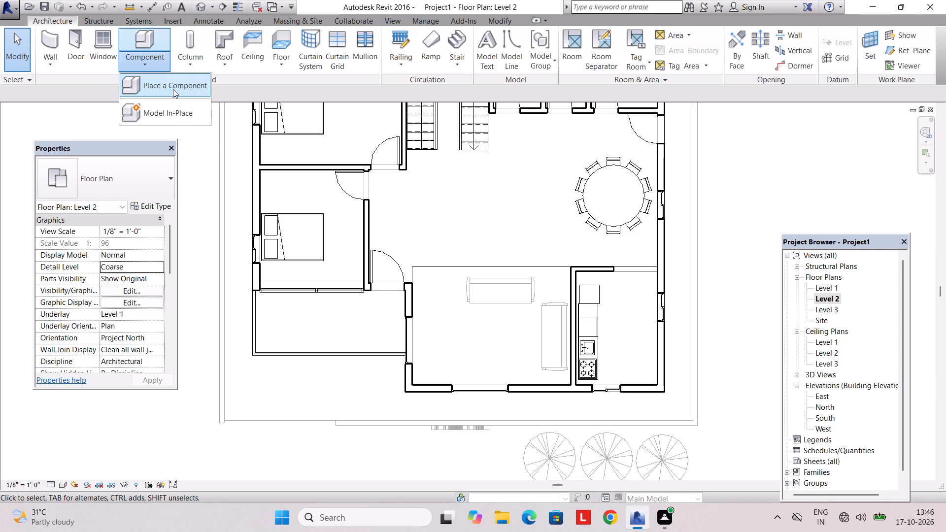
left_click(173, 89)
left_click(490, 63)
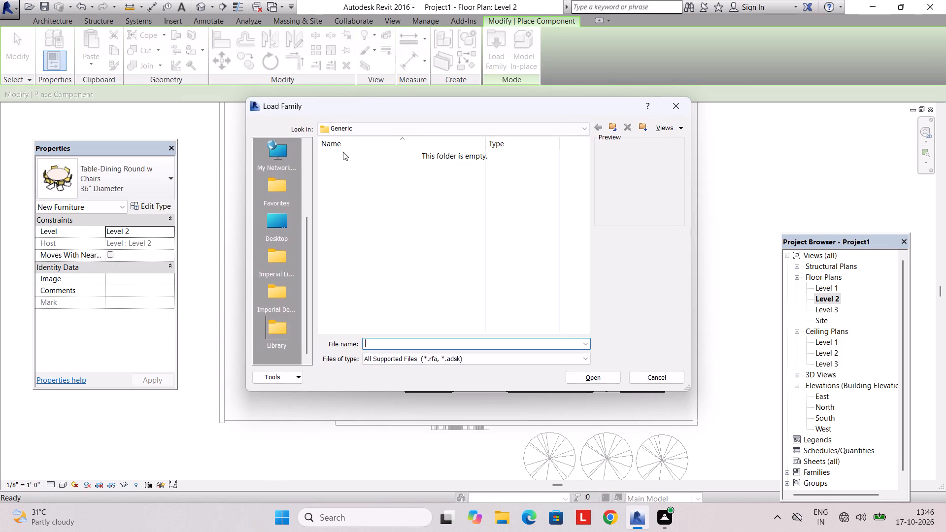
left_click(384, 133)
left_click(395, 200)
double_click(386, 180)
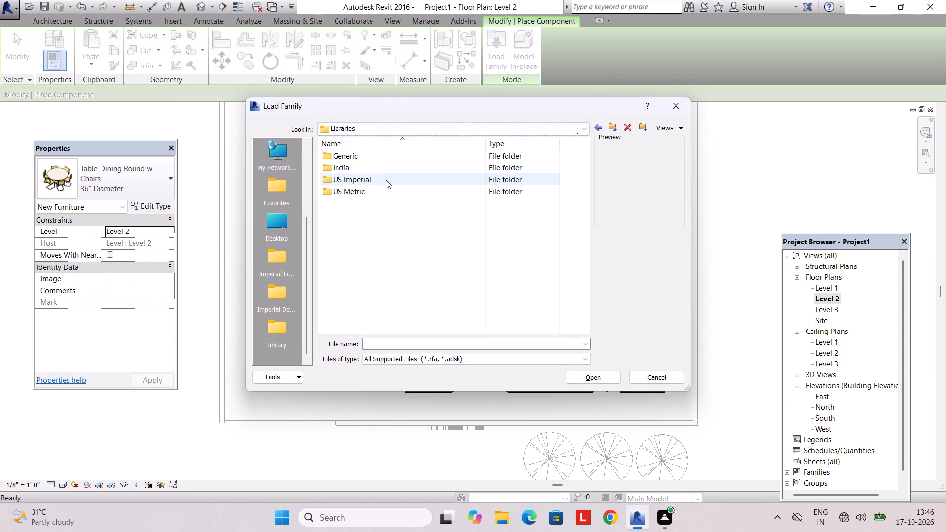
scroll(378, 262, "down", 3)
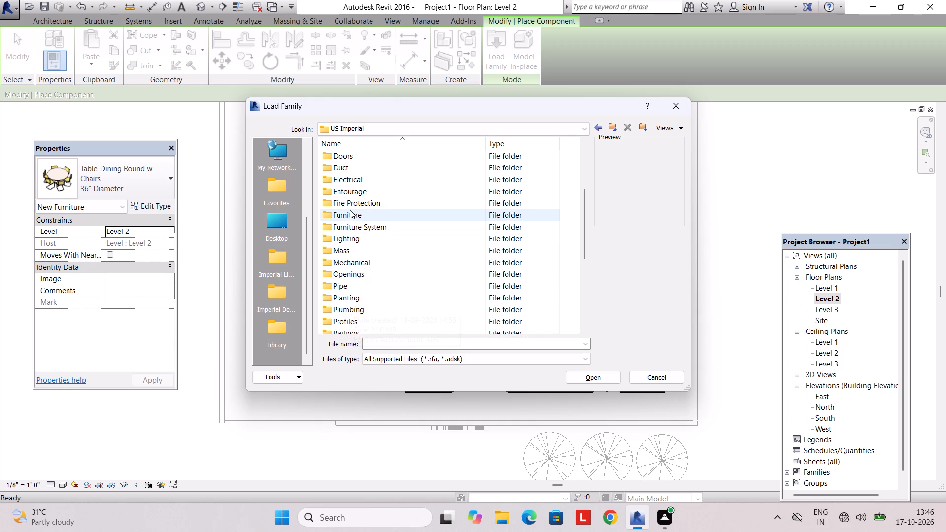
double_click(356, 235)
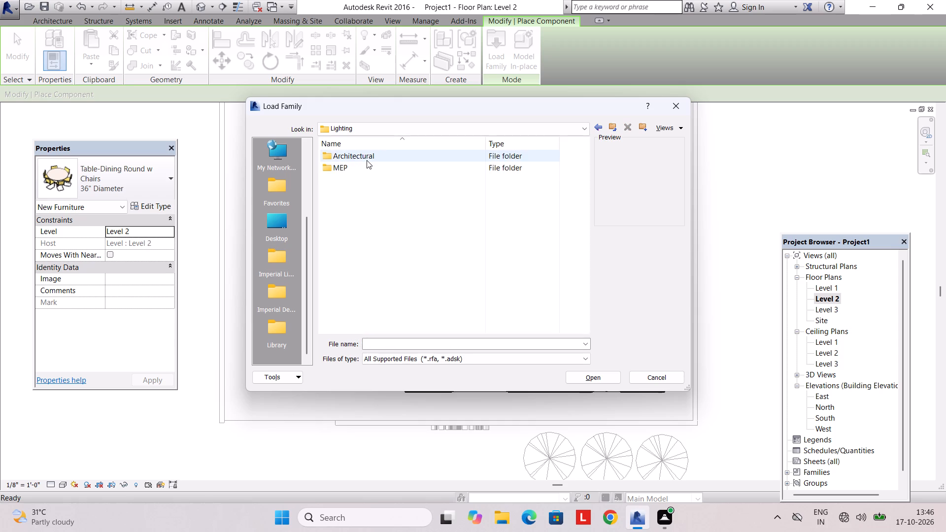
double_click(367, 160)
double_click(363, 167)
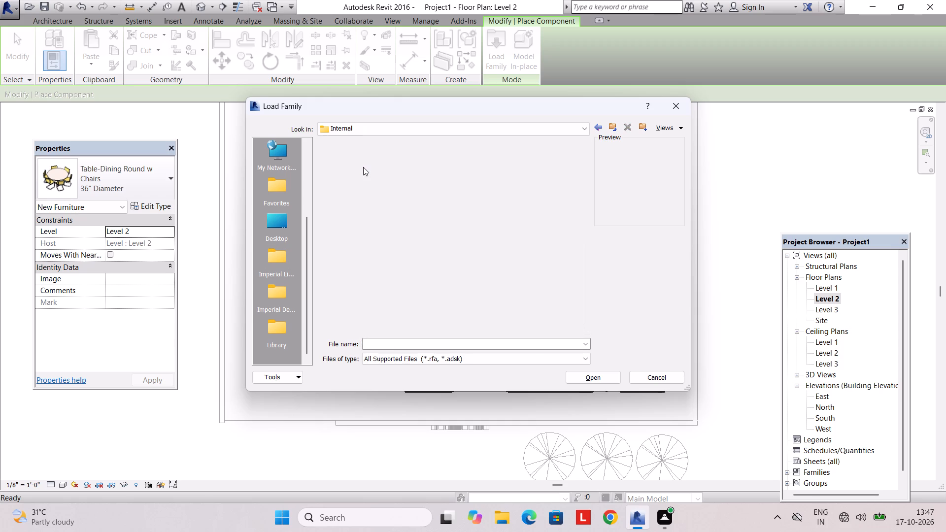
double_click(362, 158)
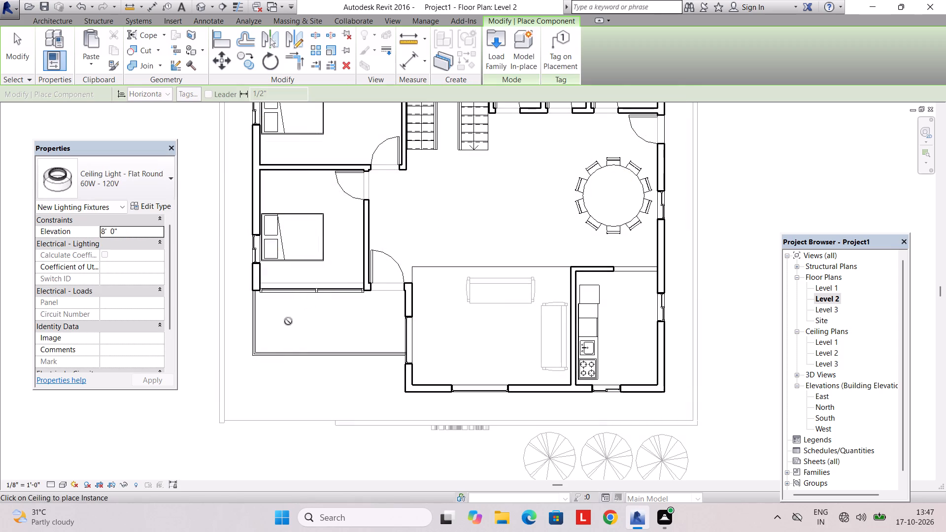
Place a row of three 60W - 120V flat round ceiling lights in the bedroom beside the balcony, near its balcony-side wall.
left_click(276, 275)
left_click(314, 274)
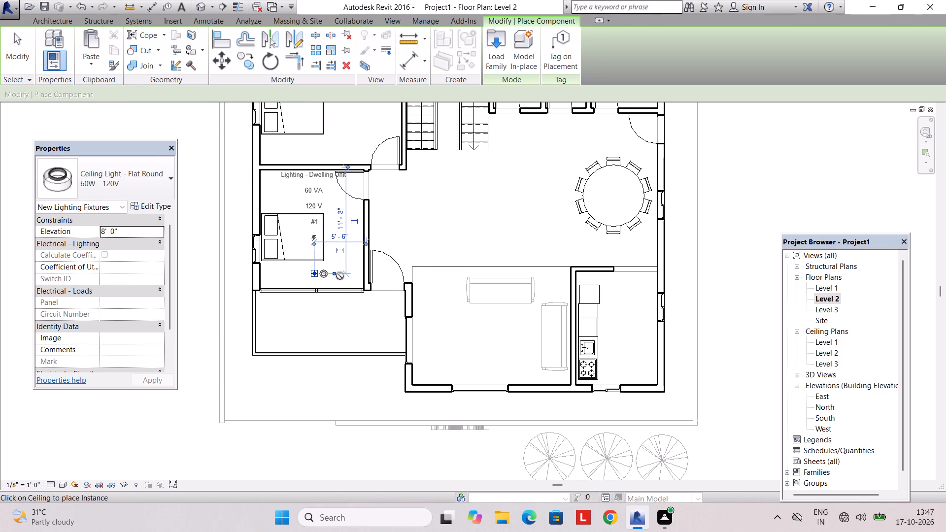
left_click(346, 276)
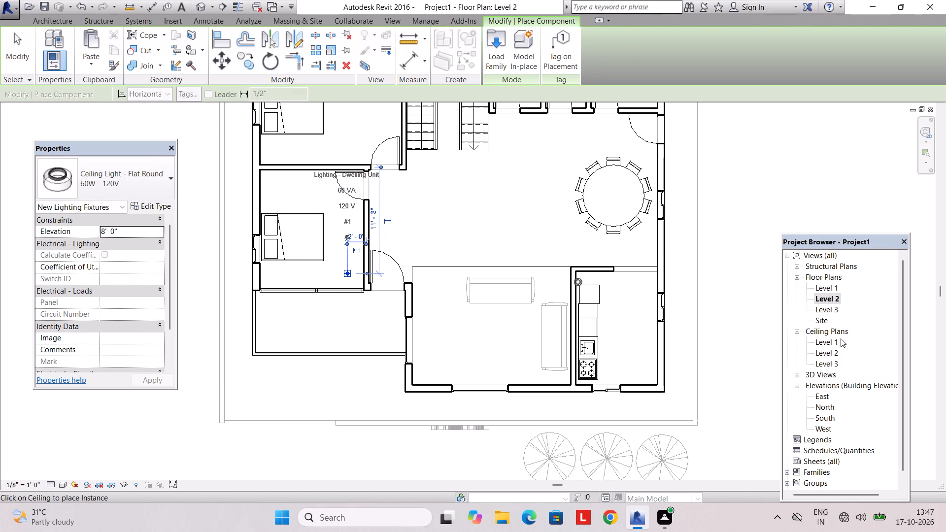
On the Level 1 ceiling plan, place a second row of three flat round ceiling lights near the opposite wall of the same room.
double_click(828, 339)
scroll(396, 305, "down", 6)
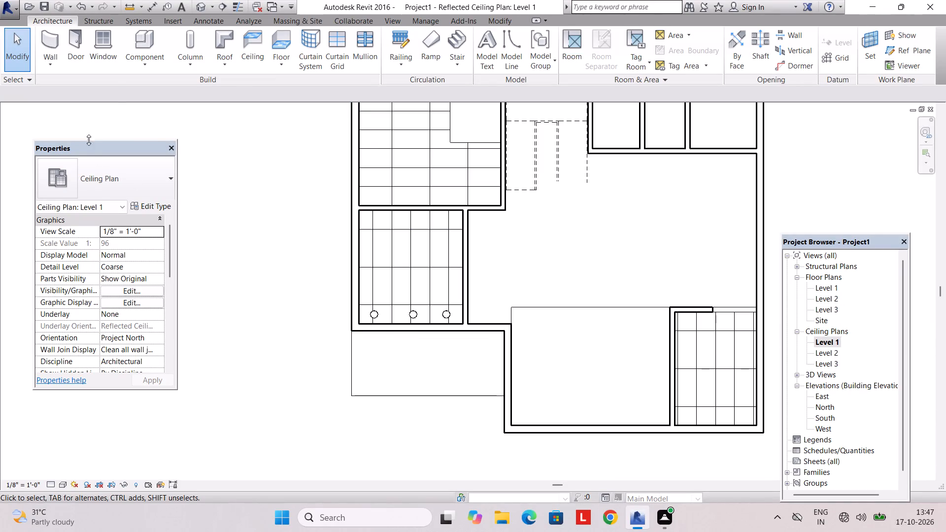
left_click(121, 62)
left_click(145, 82)
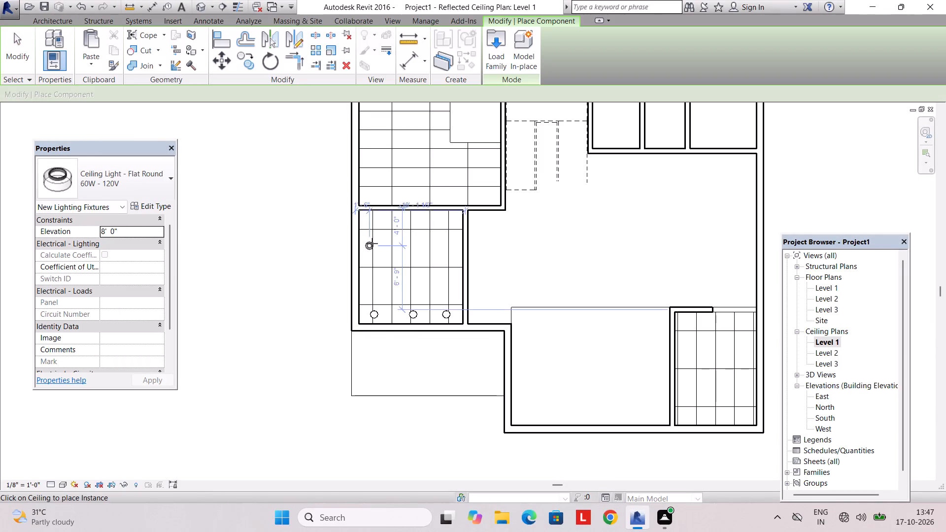
left_click(371, 240)
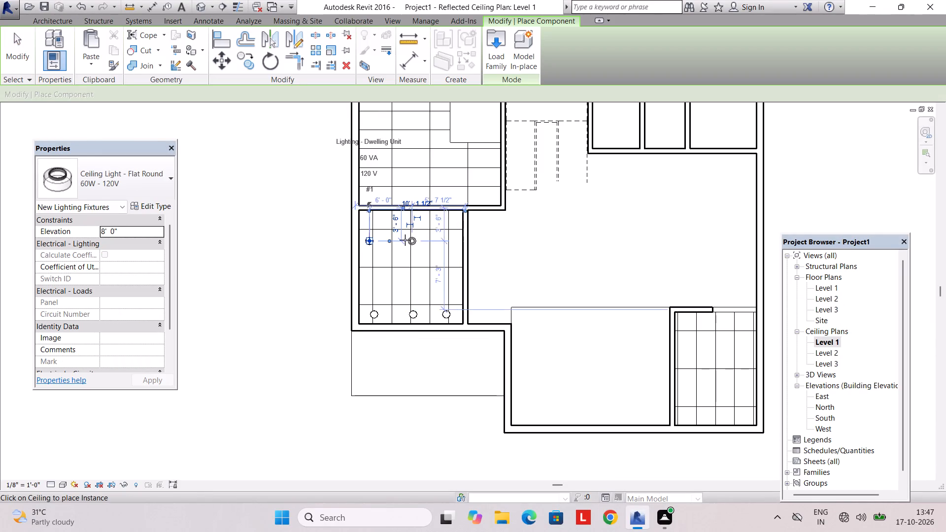
left_click(405, 240)
left_click(440, 240)
key("Escape")
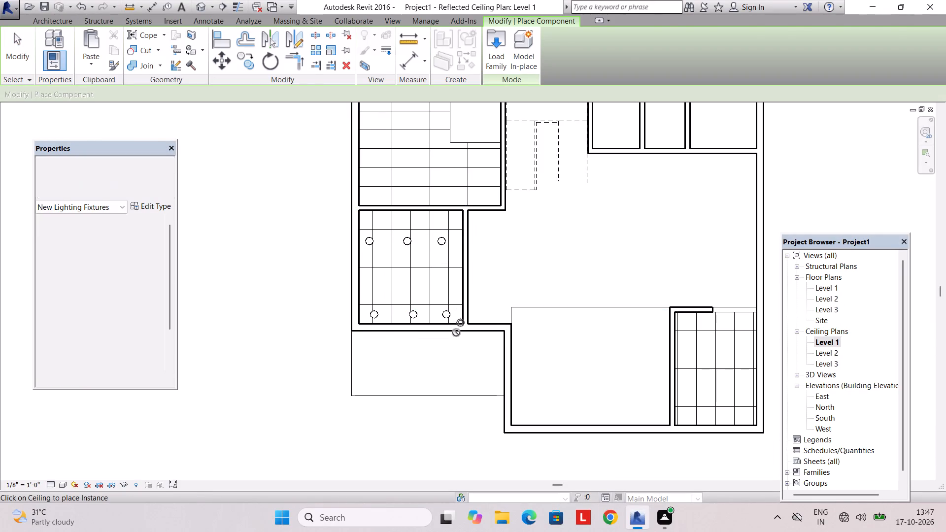
key("Escape")
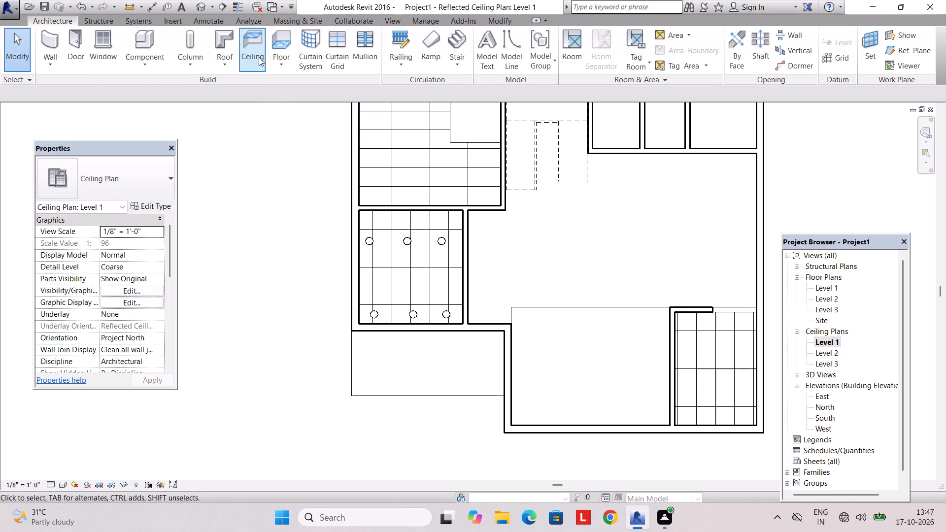
Sketch a rectangular ceiling boundary of 16' 1 1/2" by 6' 10 1/2" over the balcony outline on the Level 1 ceiling plan.
left_click(253, 47)
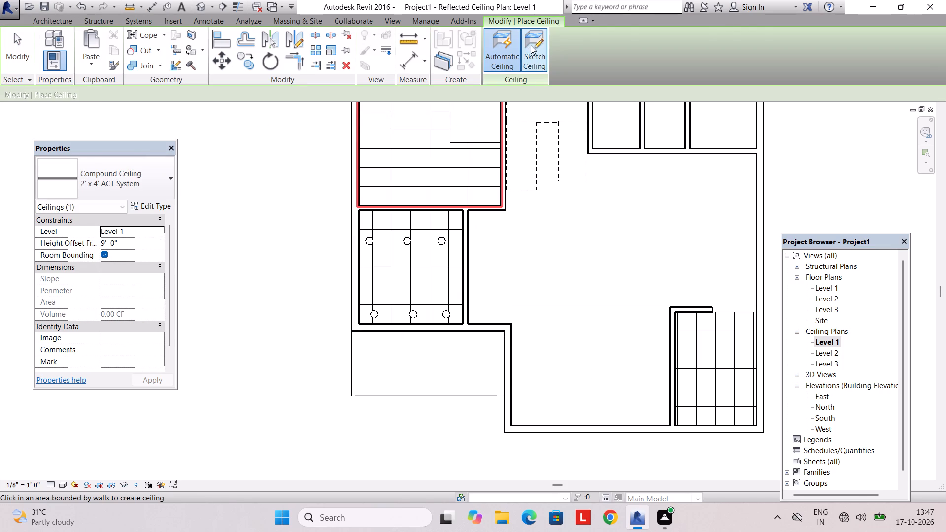
left_click(531, 45)
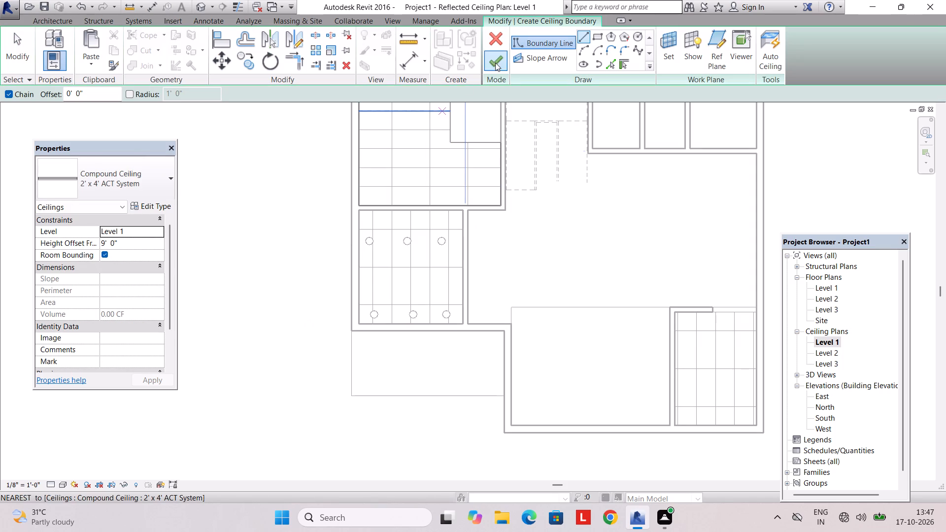
left_click(604, 35)
left_click(594, 38)
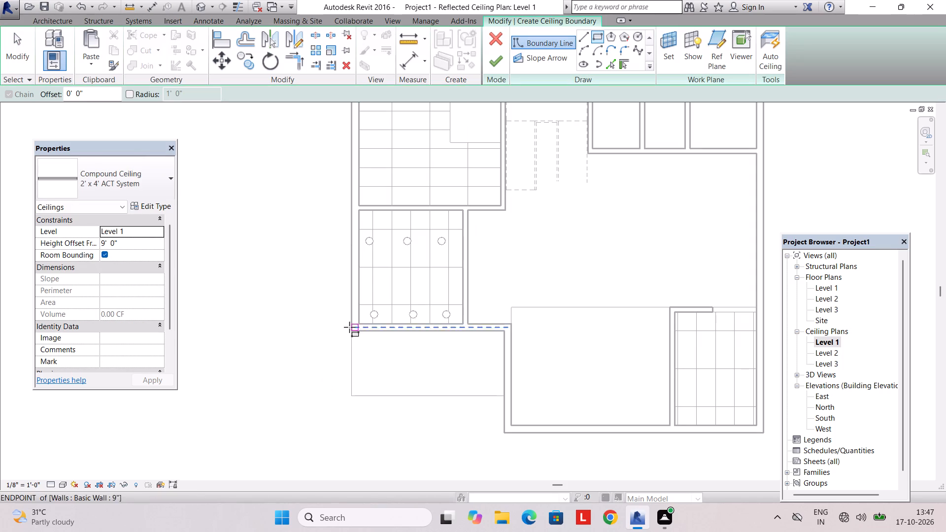
left_click(349, 330)
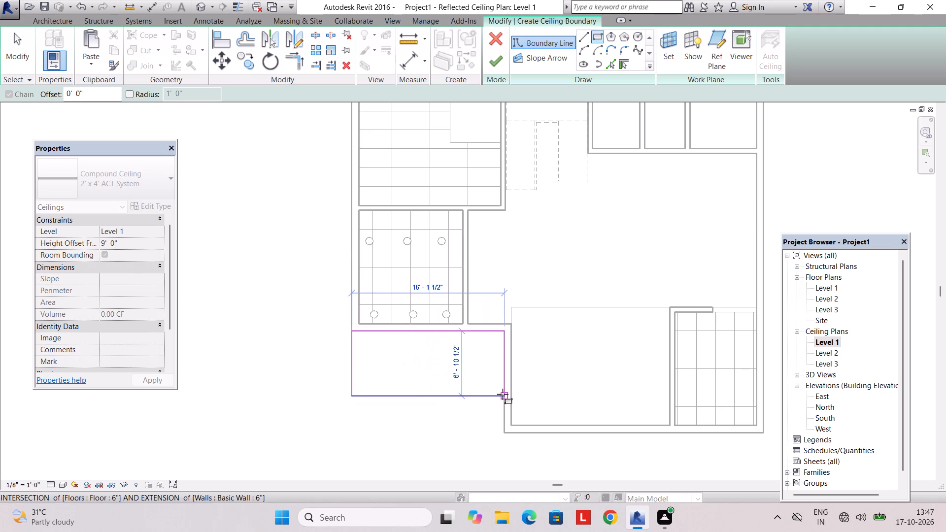
left_click(503, 394)
Assign the Birch material to the Finish 2 layer of the 2' x 4' ACT System ceiling type.
left_click(132, 244)
left_click(151, 204)
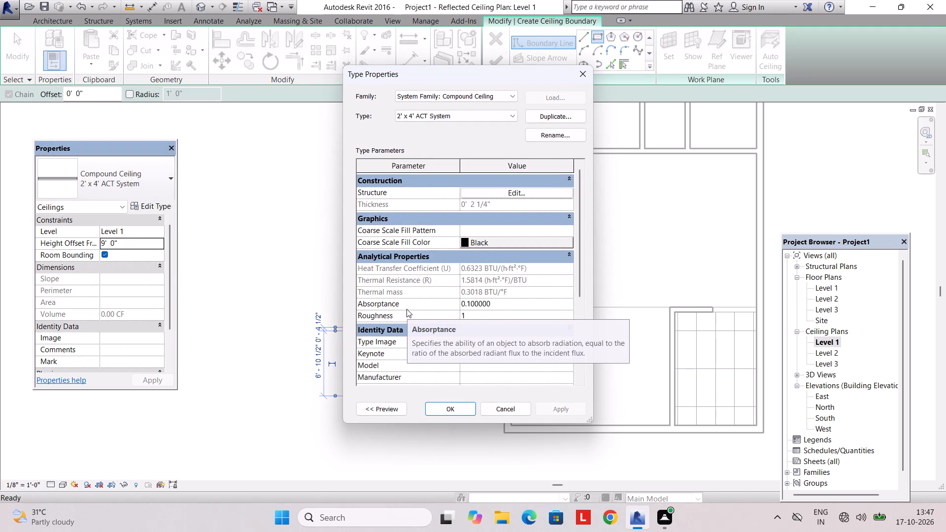
left_click(539, 194)
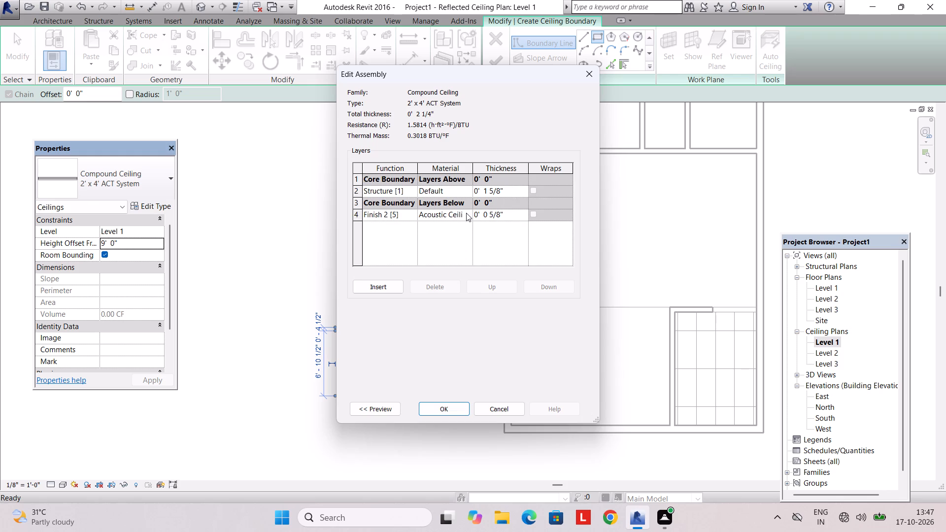
left_click(467, 212)
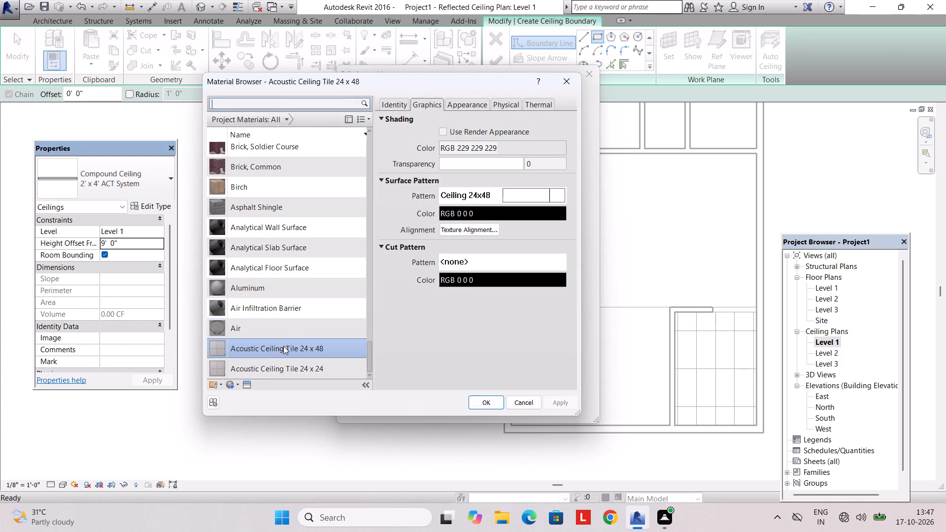
scroll(282, 329, "up", 2)
double_click(277, 307)
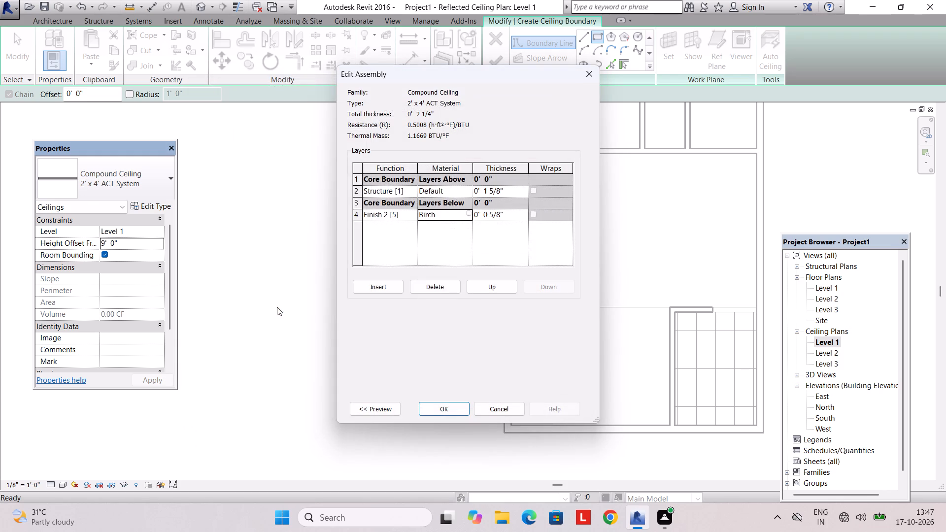
Assign Softwood, Lumber to the ceiling type's Finish 2 layer, with its render appearance used for shading, and accept the assembly.
left_click(466, 210)
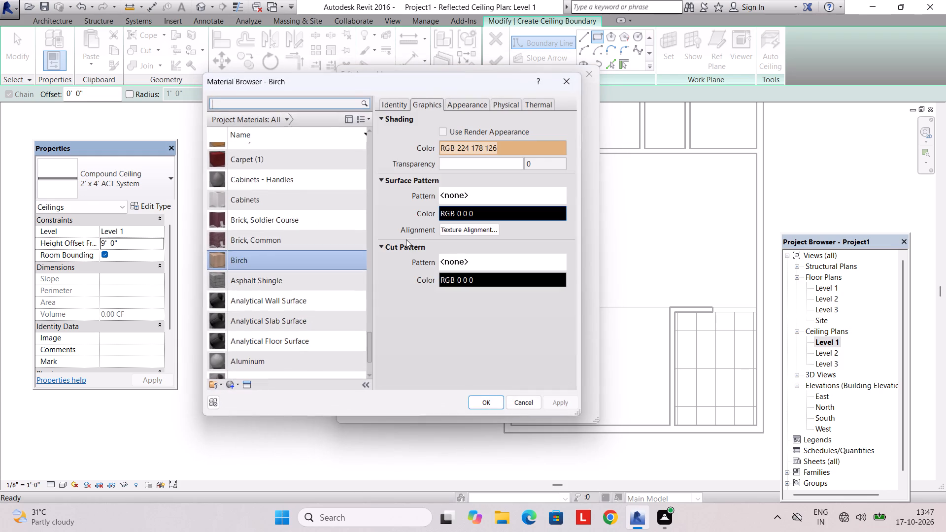
scroll(245, 252, "up", 5)
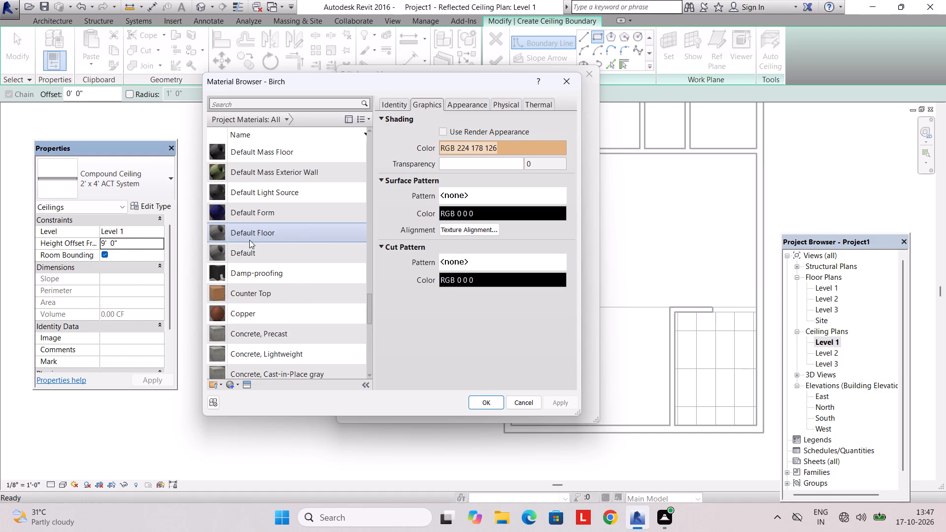
scroll(249, 240, "up", 11)
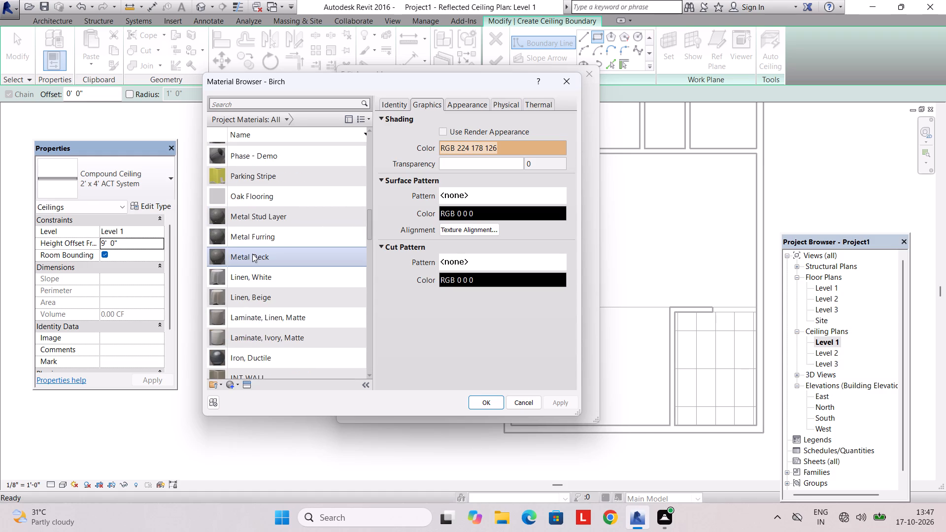
scroll(252, 254, "up", 5)
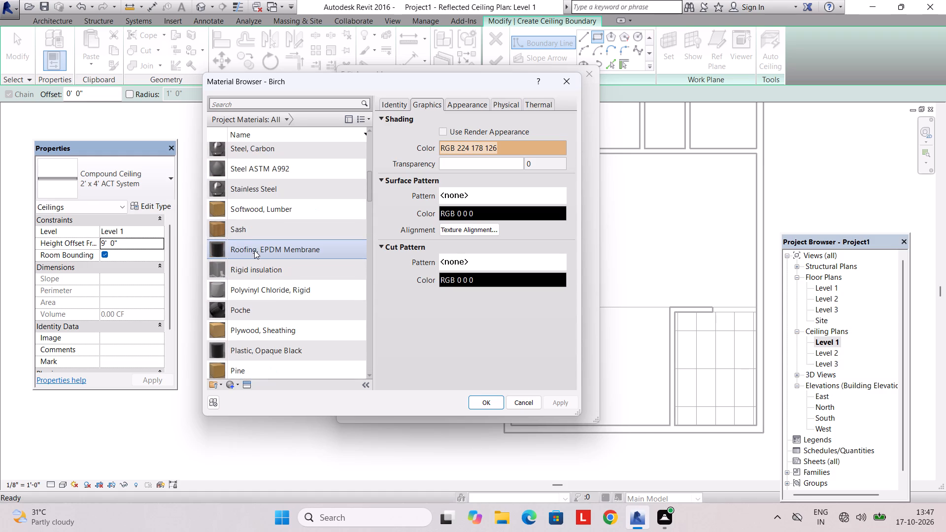
scroll(254, 250, "up", 1)
left_click(255, 286)
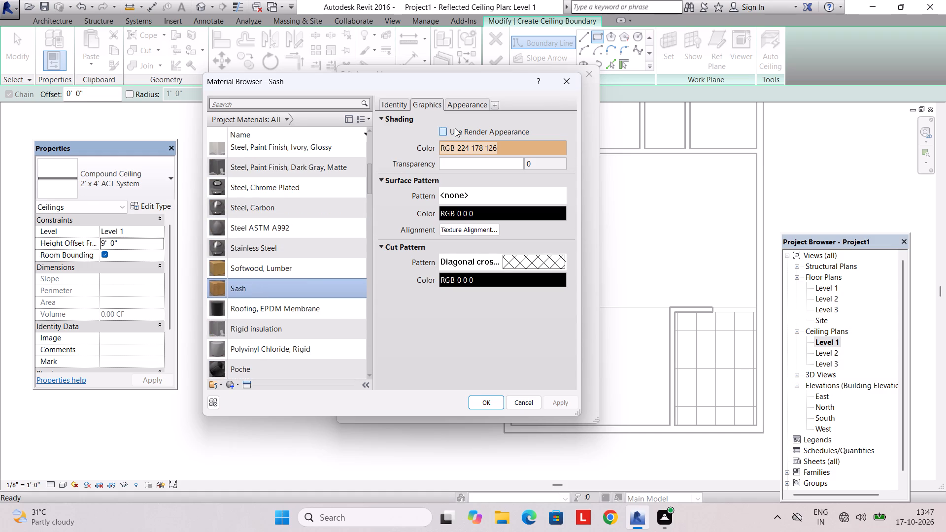
left_click(469, 109)
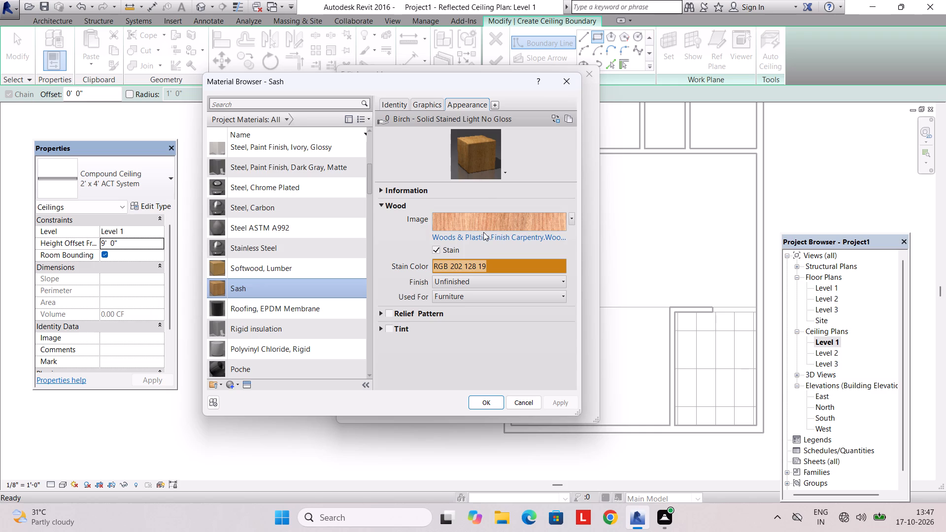
left_click(270, 266)
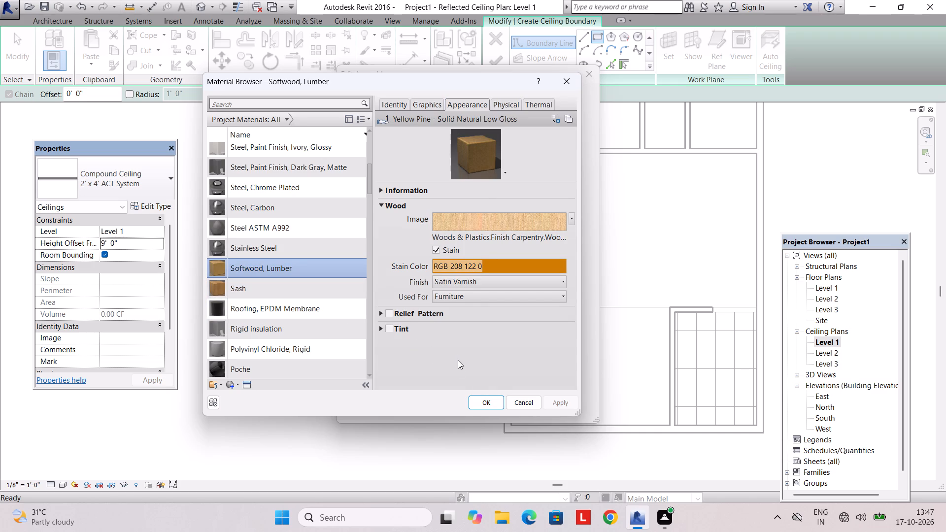
left_click(427, 100)
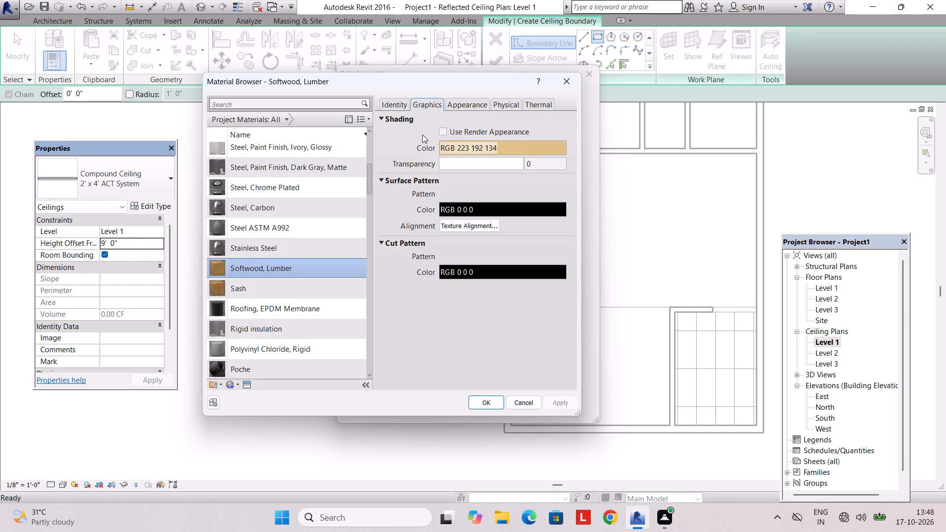
left_click(445, 129)
left_click(484, 397)
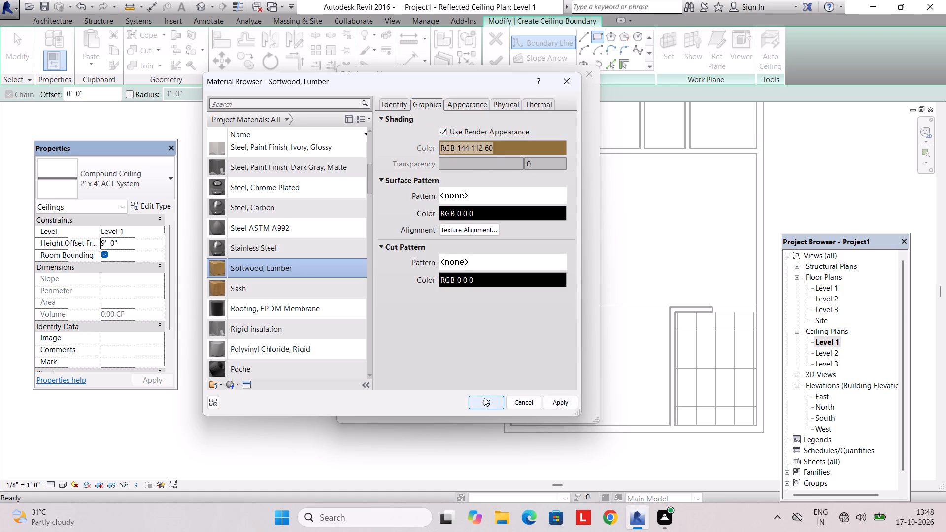
left_click(455, 406)
left_click(451, 410)
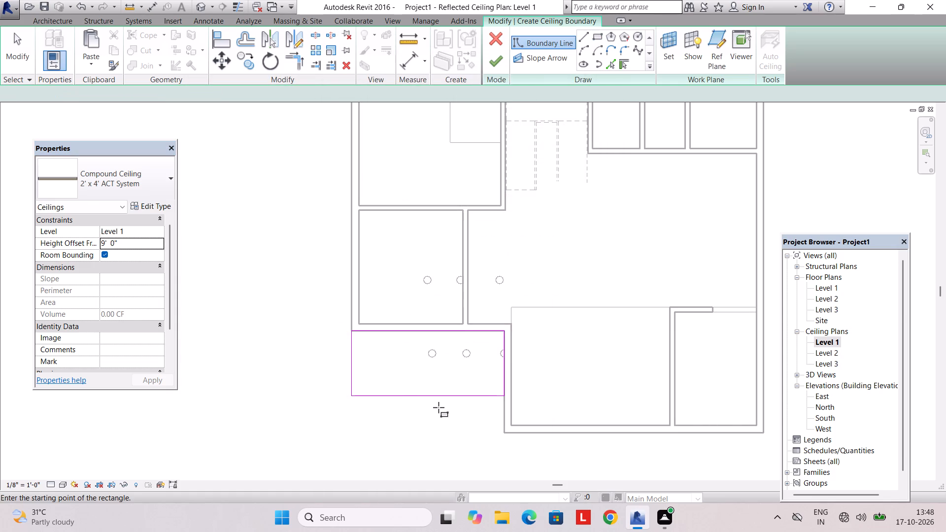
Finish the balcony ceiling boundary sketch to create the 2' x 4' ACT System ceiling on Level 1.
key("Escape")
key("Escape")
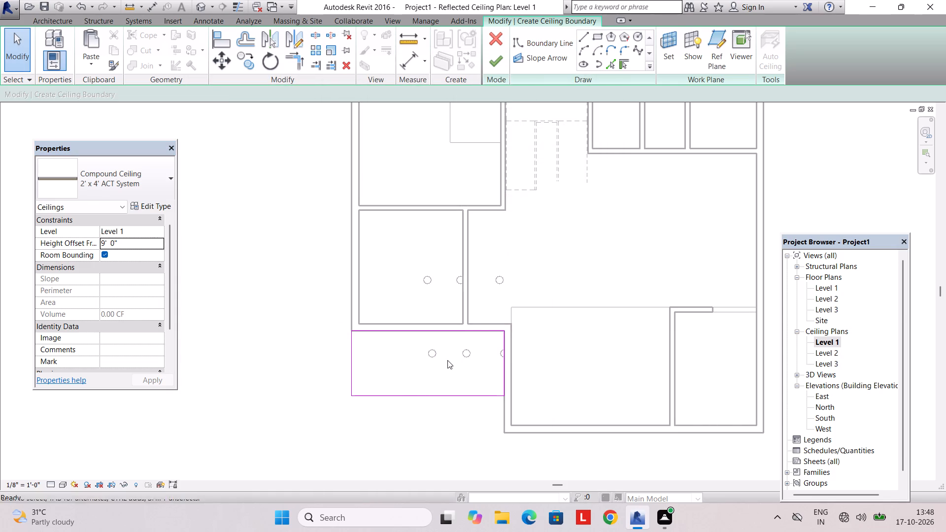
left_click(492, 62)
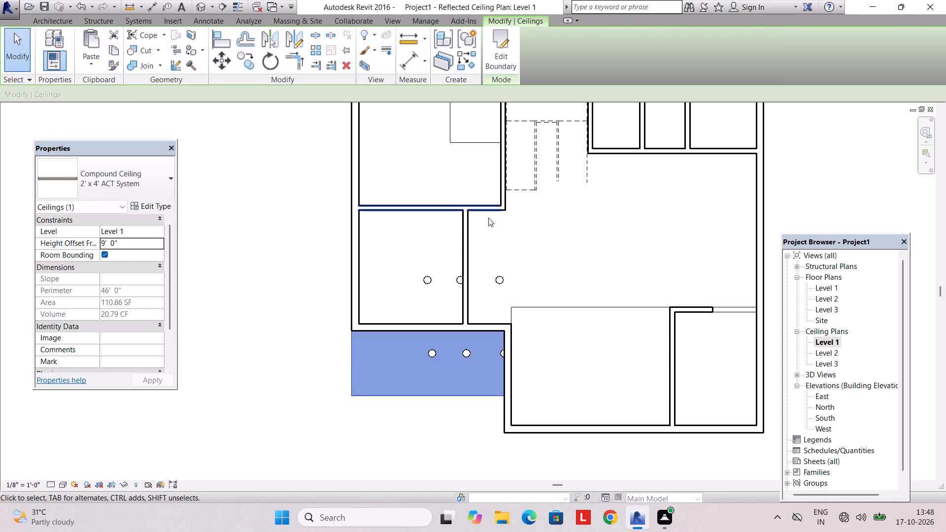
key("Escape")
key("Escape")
Delete all six flat round ceiling lights around the balcony and the adjoining room on the Level 1 ceiling plan.
left_click(471, 351)
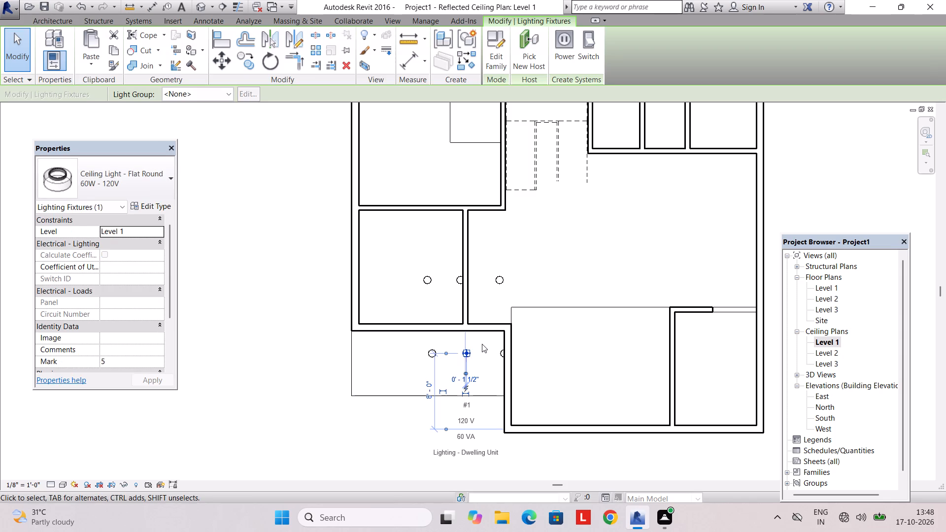
key("Delete")
left_click(437, 349)
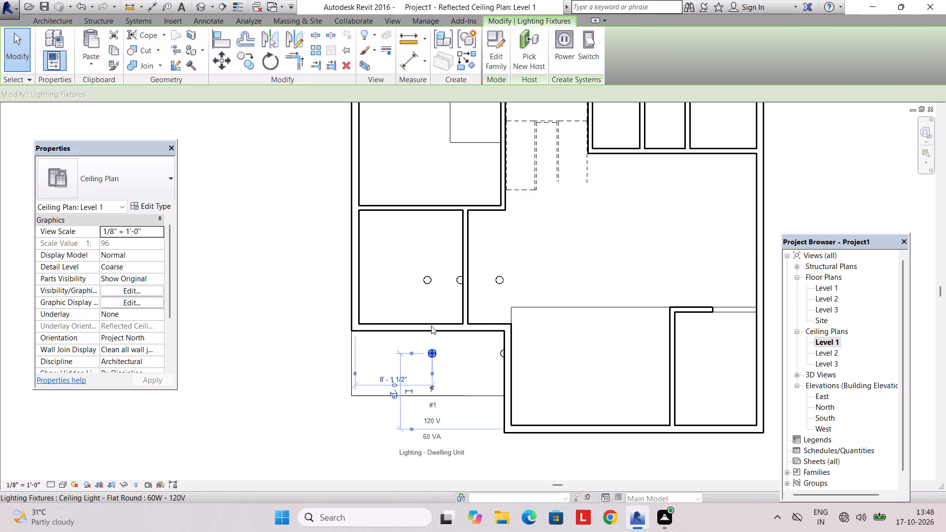
key("Delete")
left_click(424, 278)
key("Delete")
left_click(459, 279)
key("Delete")
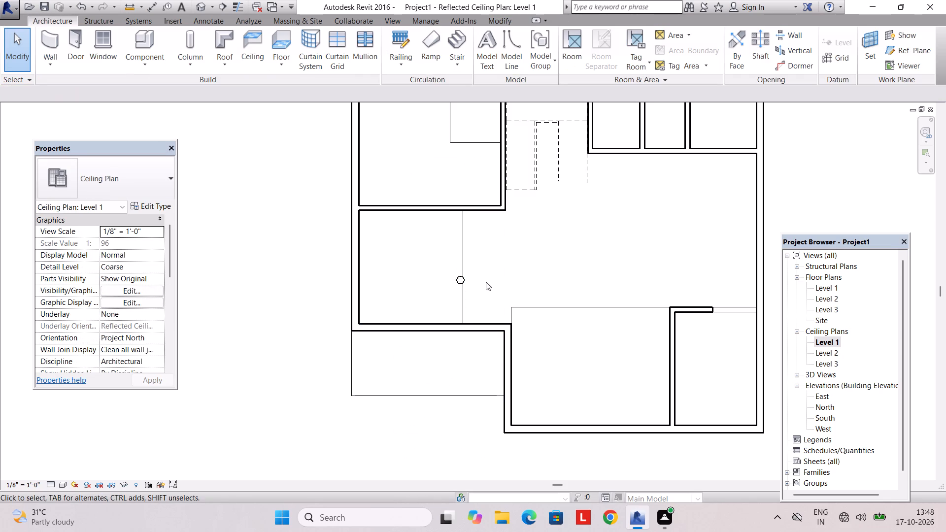
key("ctrl+z")
scroll(449, 282, "up", 2)
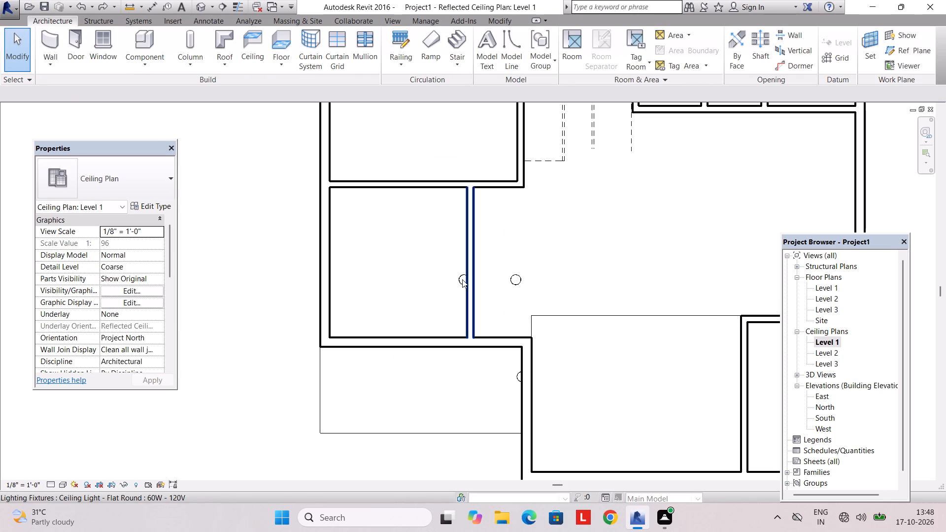
left_click(455, 280)
key("Delete")
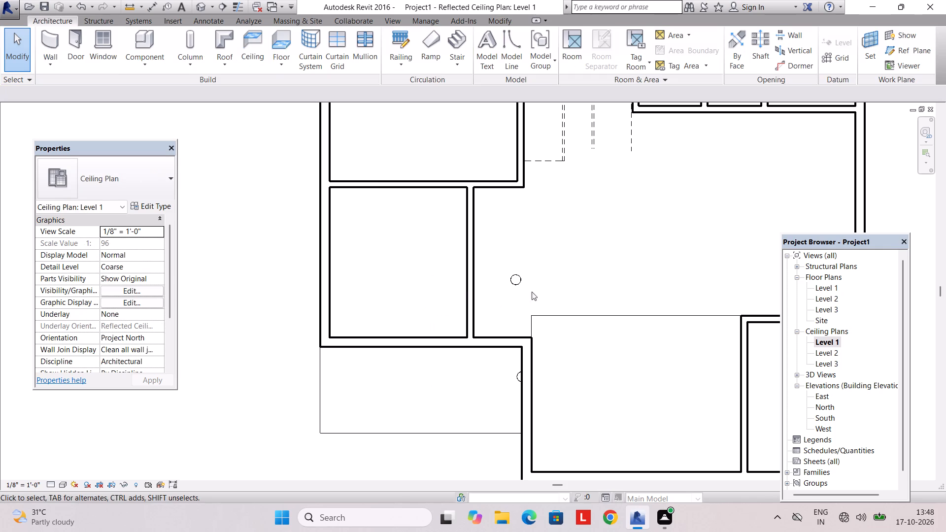
left_click(516, 281)
key("Delete")
left_click(514, 374)
key("Delete")
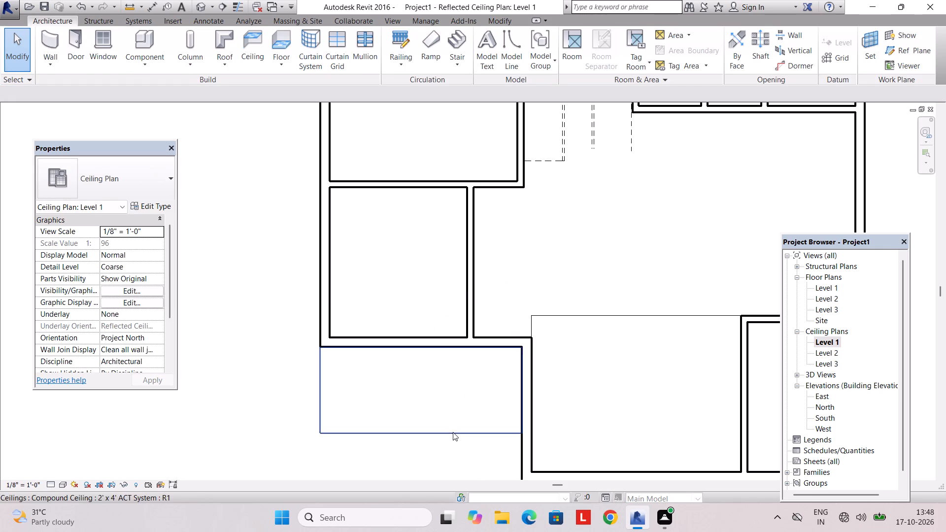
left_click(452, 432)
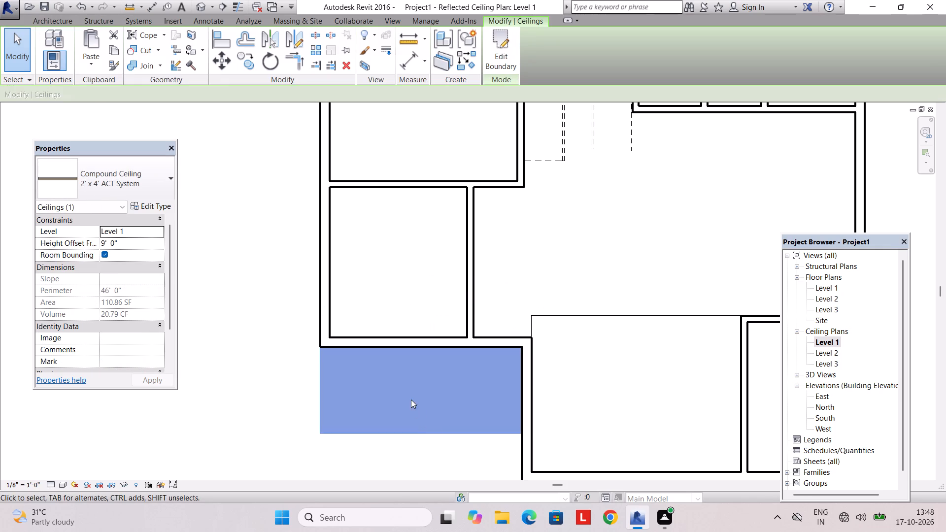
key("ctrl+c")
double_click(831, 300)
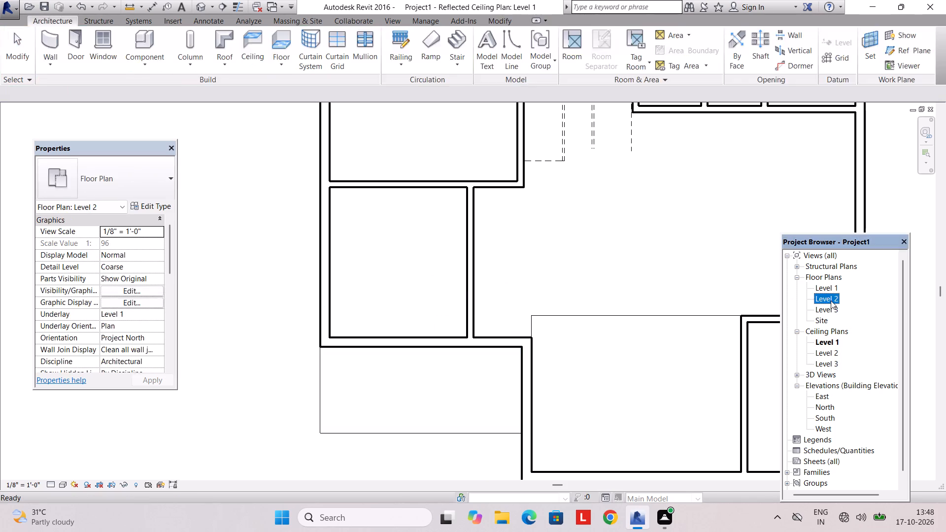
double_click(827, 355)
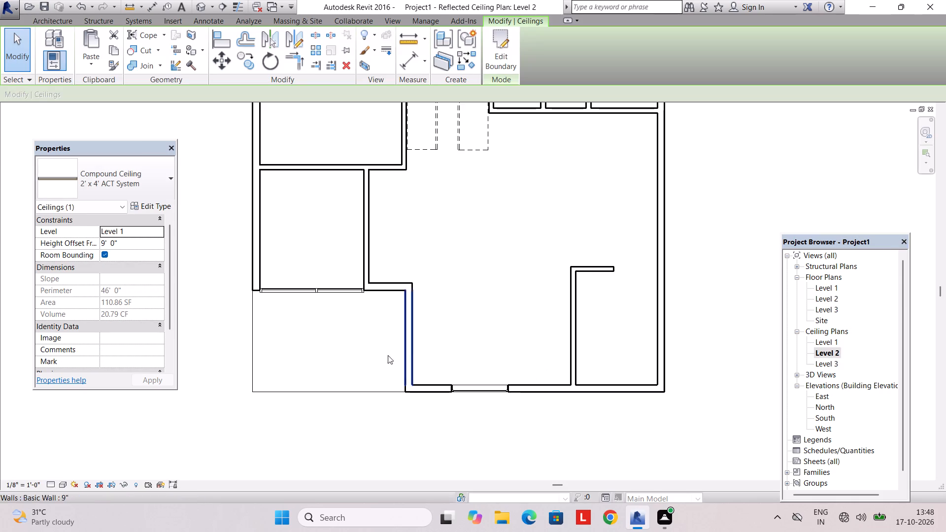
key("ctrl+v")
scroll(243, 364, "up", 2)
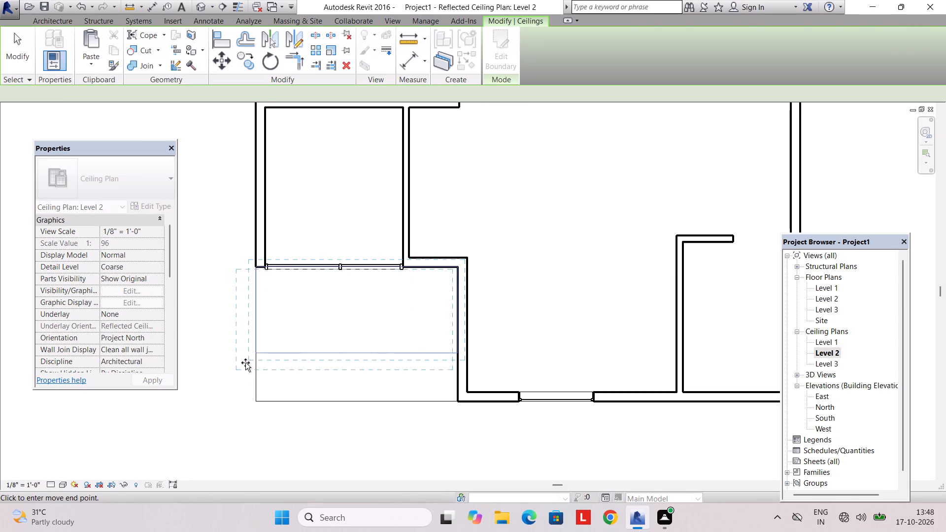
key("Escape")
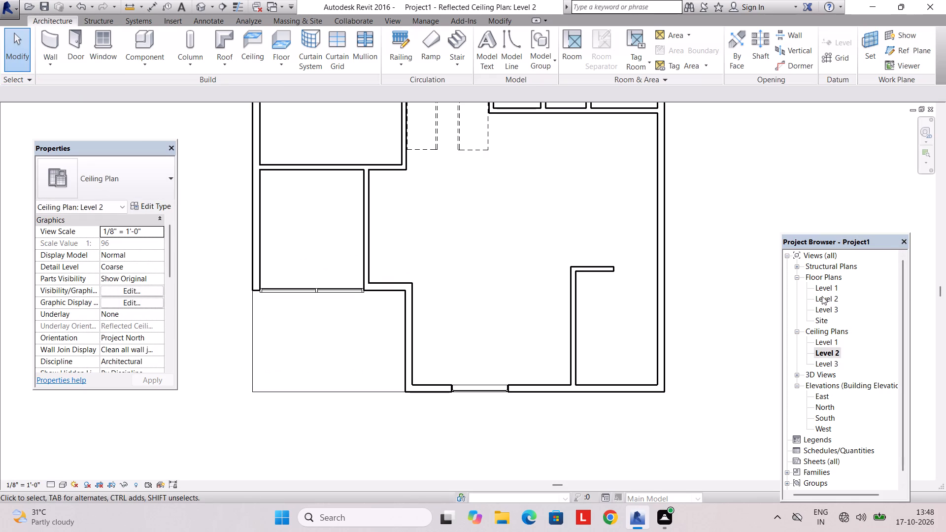
Delete the ceiling over the front balcony outline on the Level 1 ceiling plan.
double_click(826, 338)
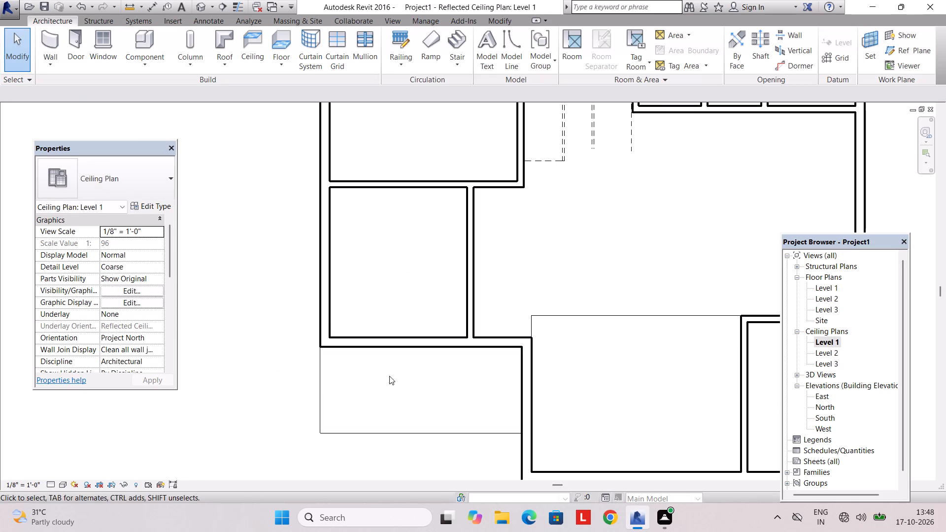
left_click(321, 397)
key("Delete")
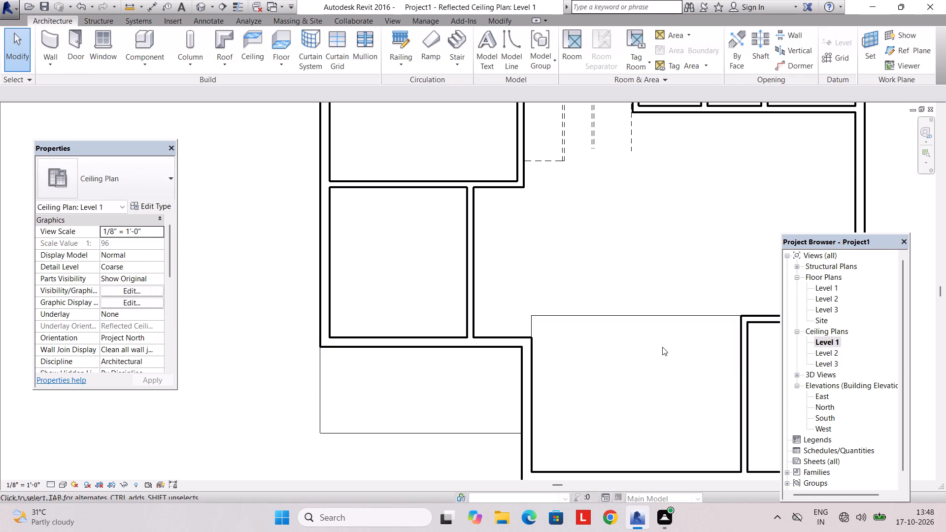
Open the 3D view and examine the house front around the balcony, the ground-floor walls and the entrance floor.
scroll(634, 338, "down", 4)
middle_click_drag(634, 338, 603, 334)
scroll(579, 334, "up", 3)
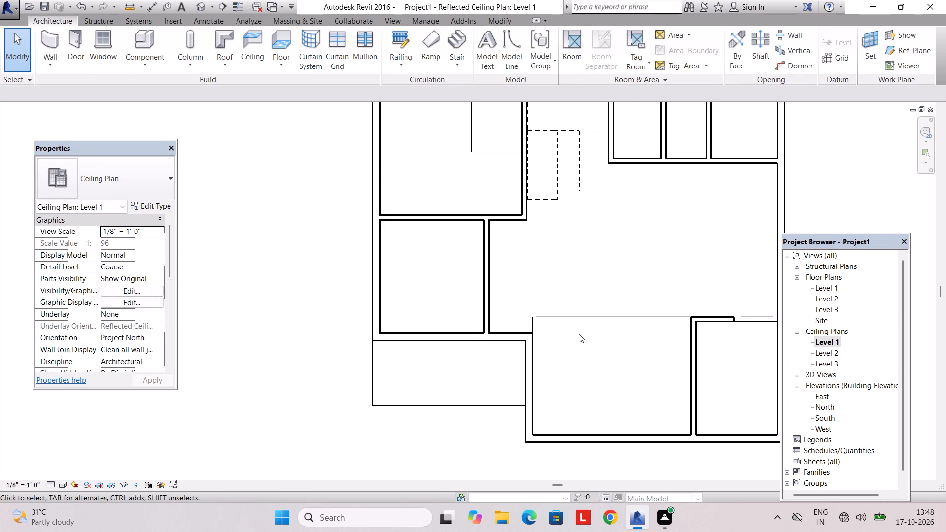
left_click(391, 18)
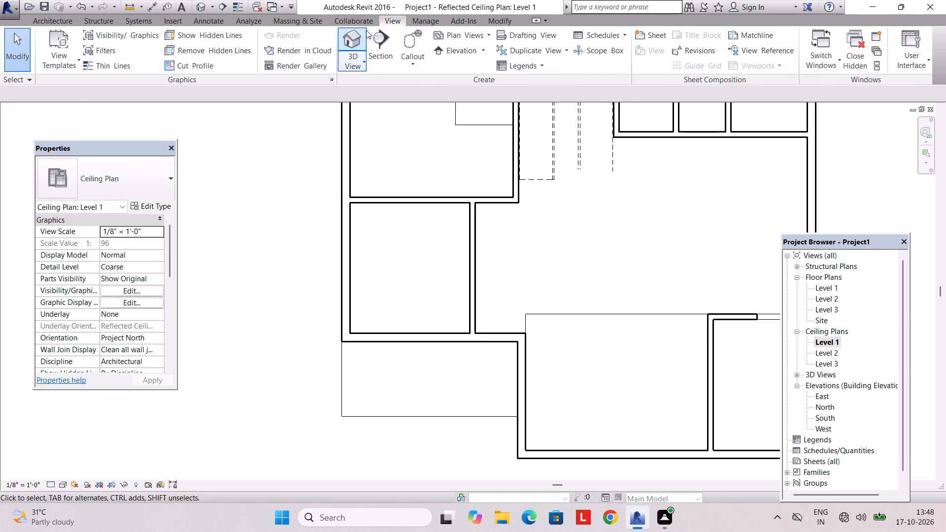
left_click(366, 30)
scroll(402, 234, "down", 2)
middle_click_drag(395, 245, 397, 280, "shift")
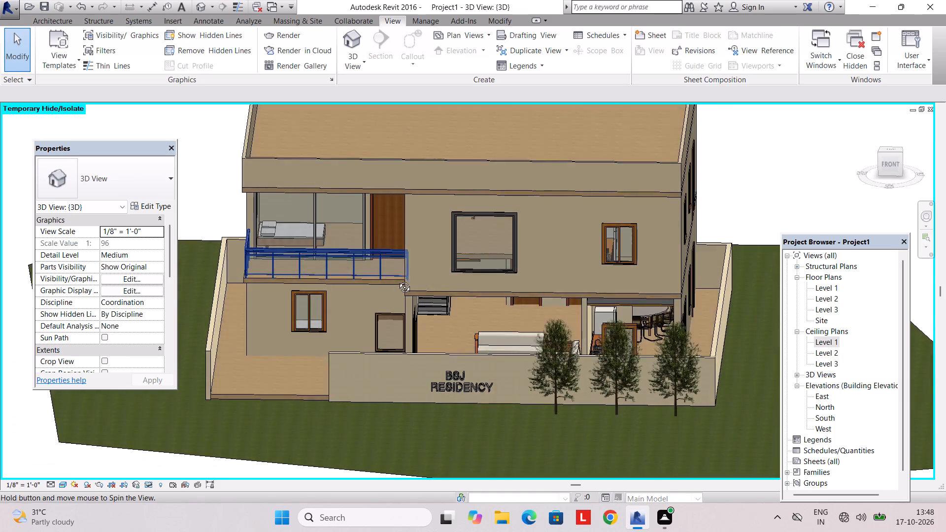
middle_click_drag(397, 280, 425, 284, "shift")
scroll(408, 326, "up", 2)
middle_click_drag(408, 326, 382, 355, "shift")
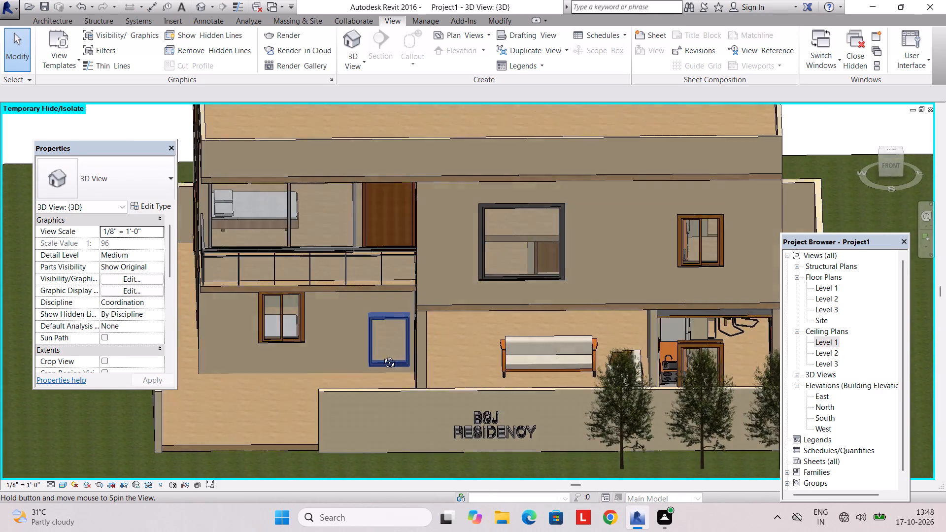
middle_click_drag(382, 355, 426, 299, "shift")
left_click(367, 418)
scroll(354, 401, "up", 3)
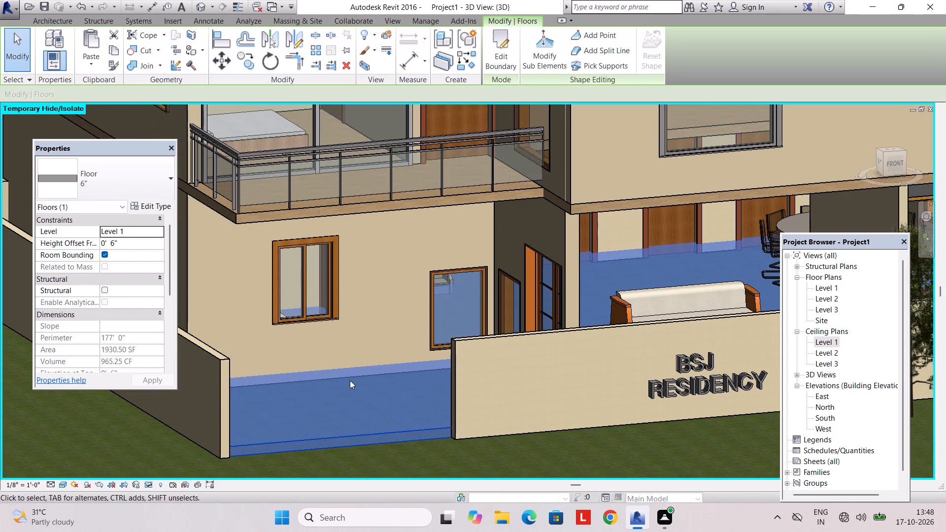
key("Escape")
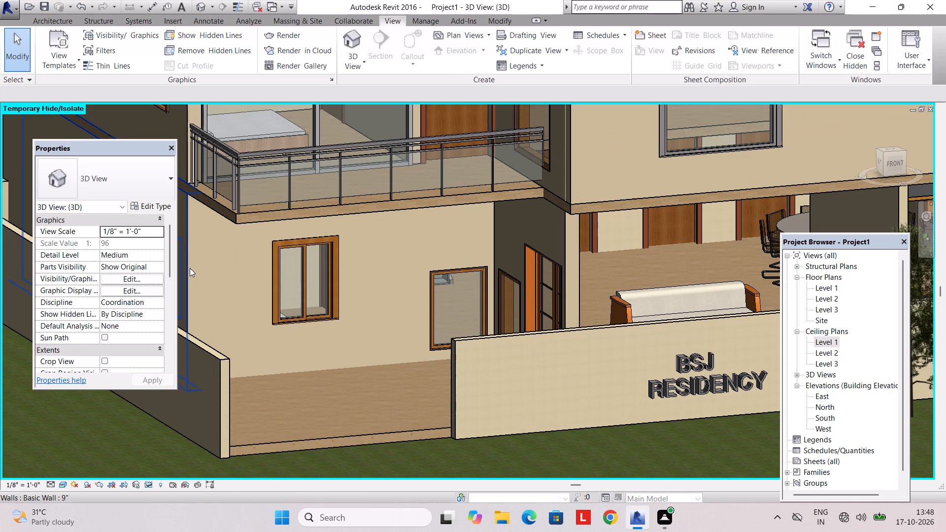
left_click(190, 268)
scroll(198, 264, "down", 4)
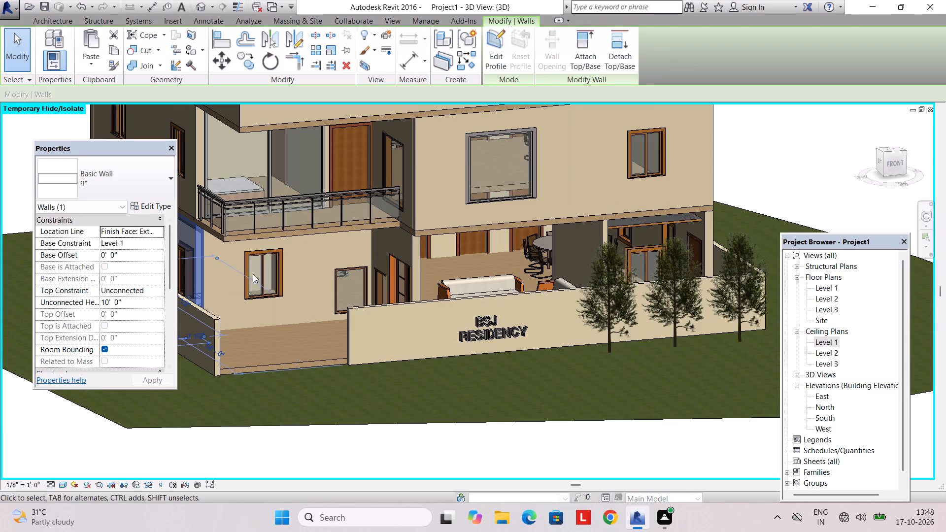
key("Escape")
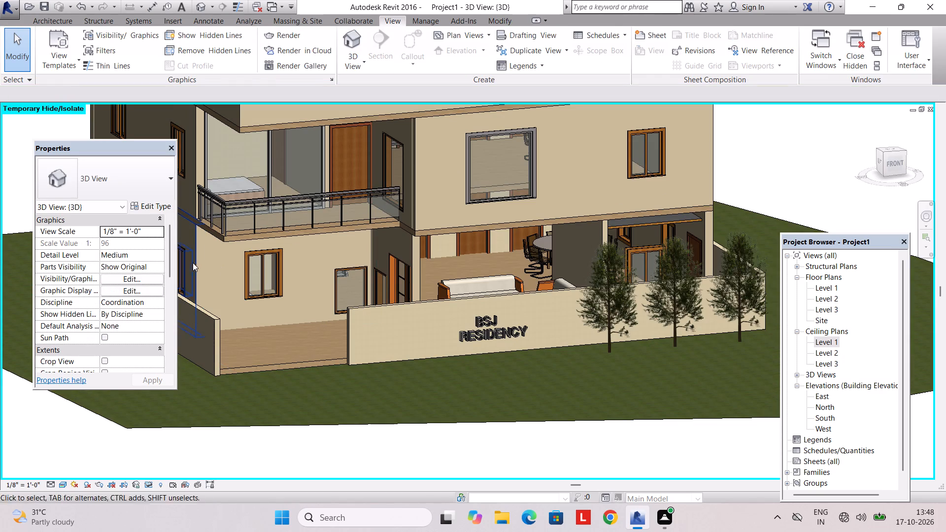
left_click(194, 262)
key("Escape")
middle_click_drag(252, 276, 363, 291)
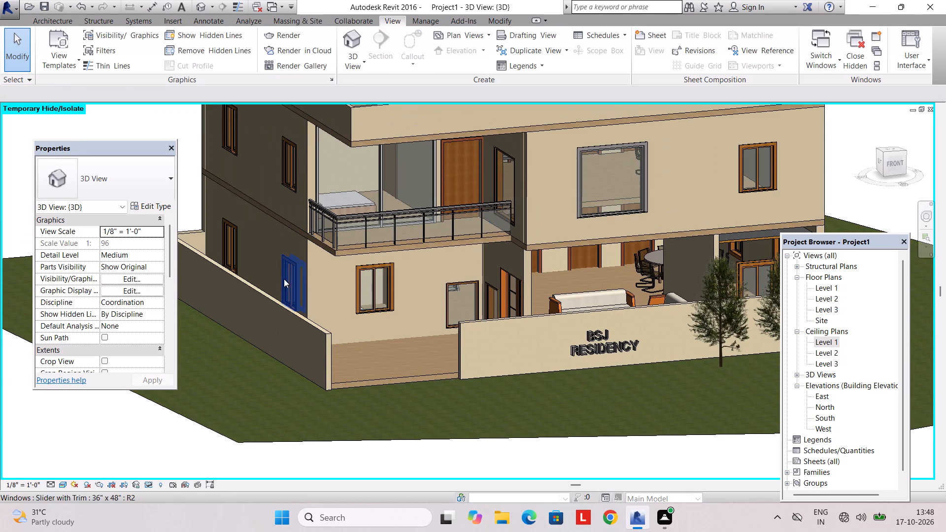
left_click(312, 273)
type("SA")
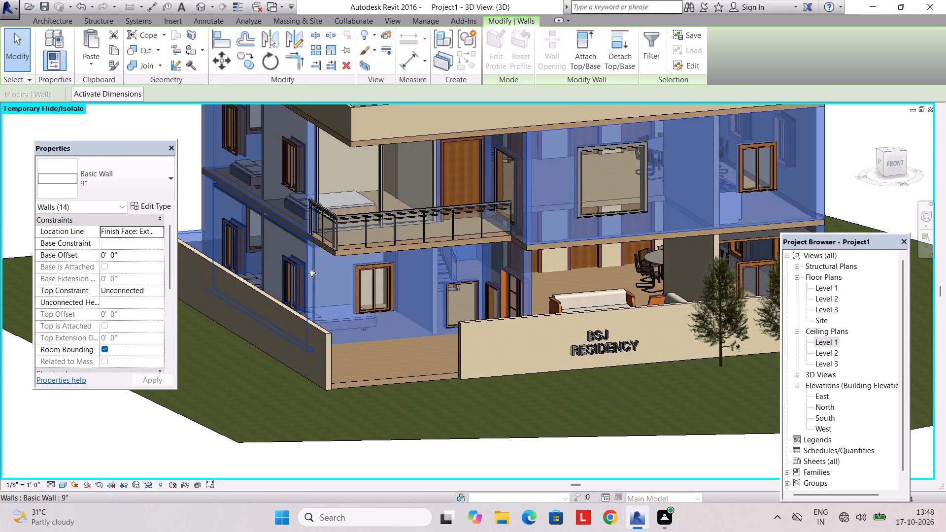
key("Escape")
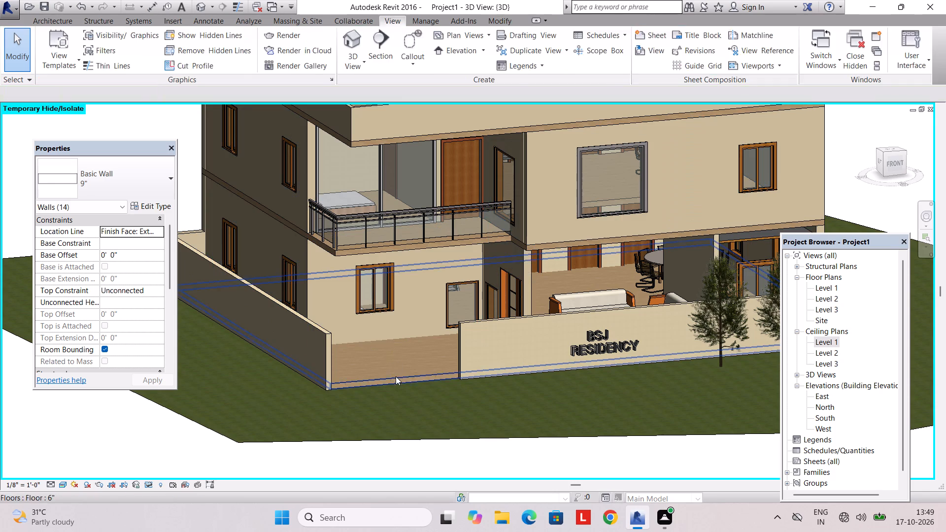
Set the 6" ground floor slab's height offset from Level 1 to 0.
left_click(396, 376)
left_click(139, 247)
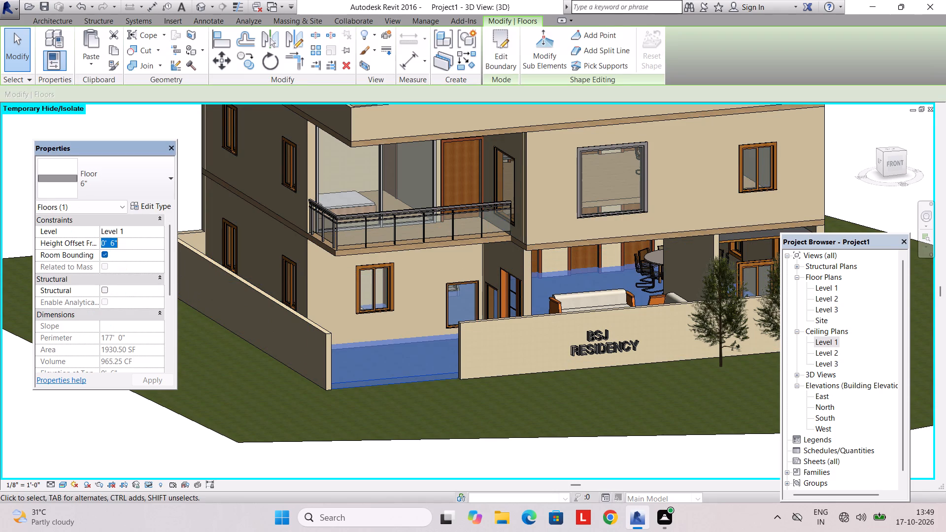
key("0")
key("Return")
key("Return")
key("Escape")
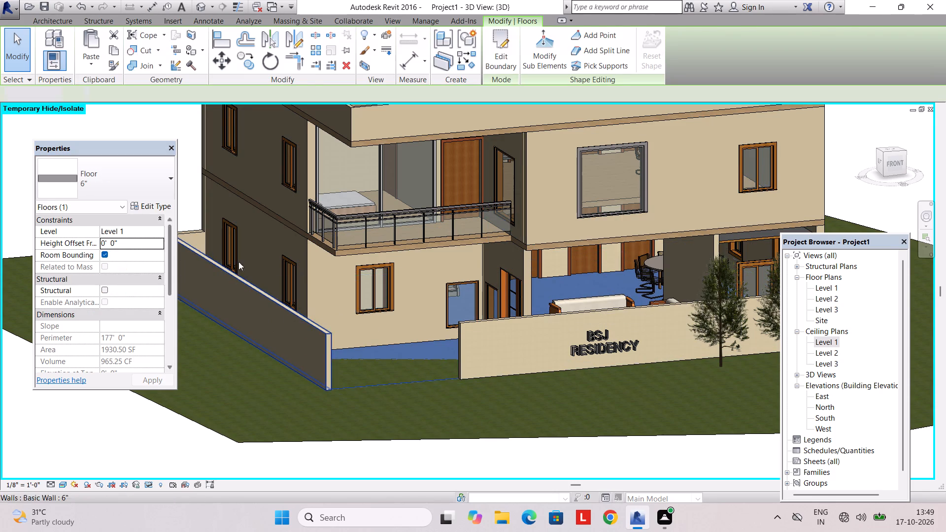
key("Escape")
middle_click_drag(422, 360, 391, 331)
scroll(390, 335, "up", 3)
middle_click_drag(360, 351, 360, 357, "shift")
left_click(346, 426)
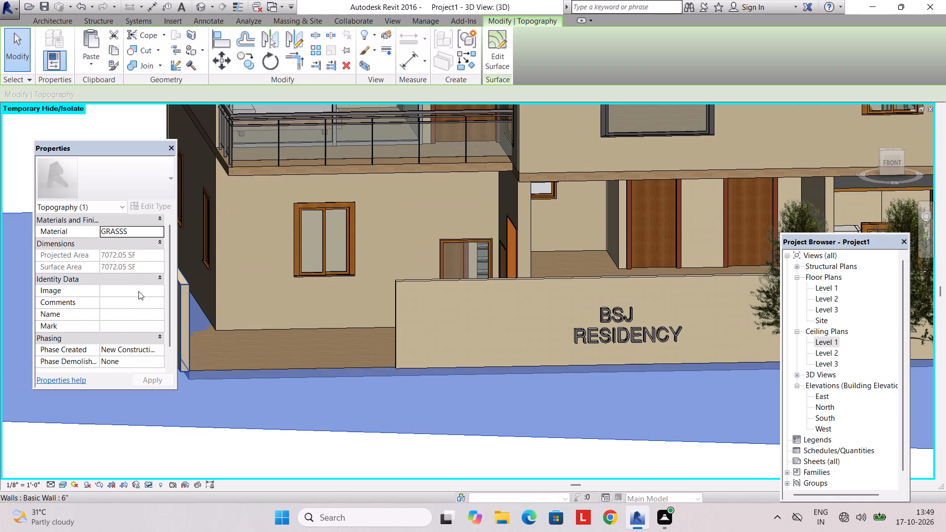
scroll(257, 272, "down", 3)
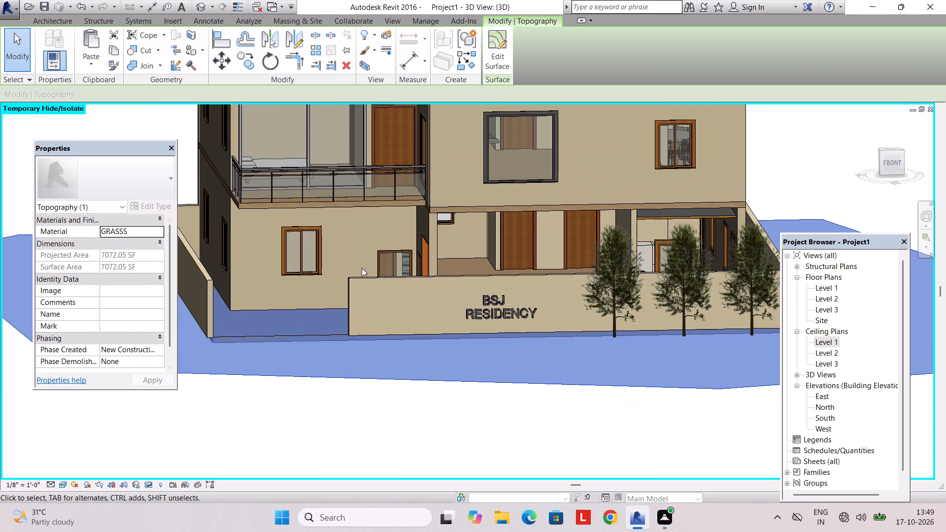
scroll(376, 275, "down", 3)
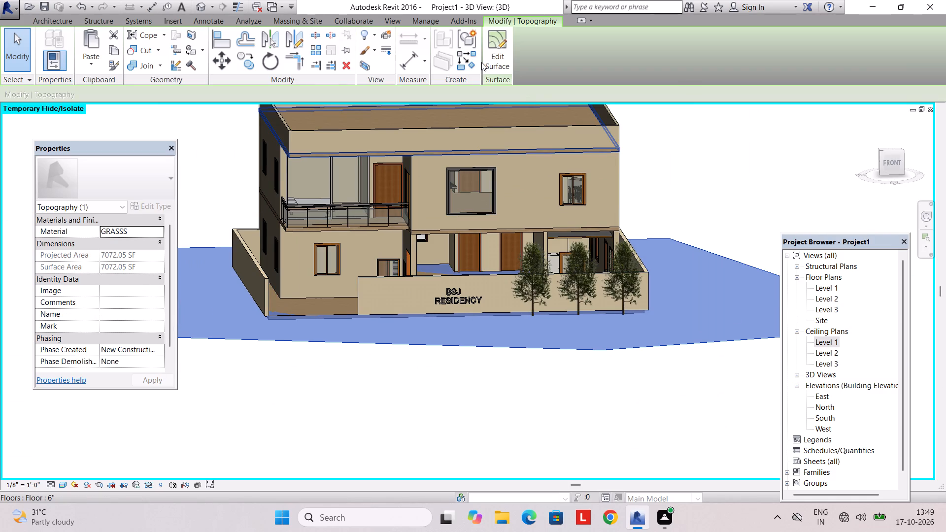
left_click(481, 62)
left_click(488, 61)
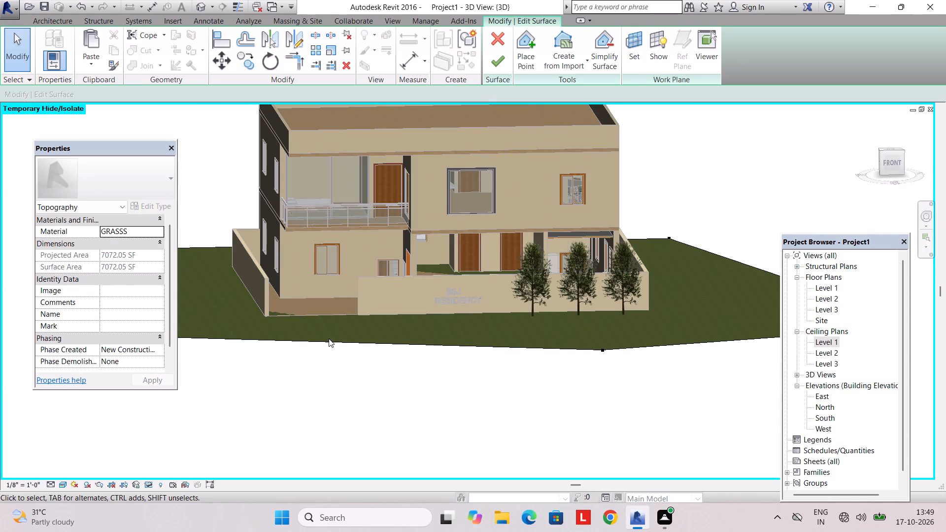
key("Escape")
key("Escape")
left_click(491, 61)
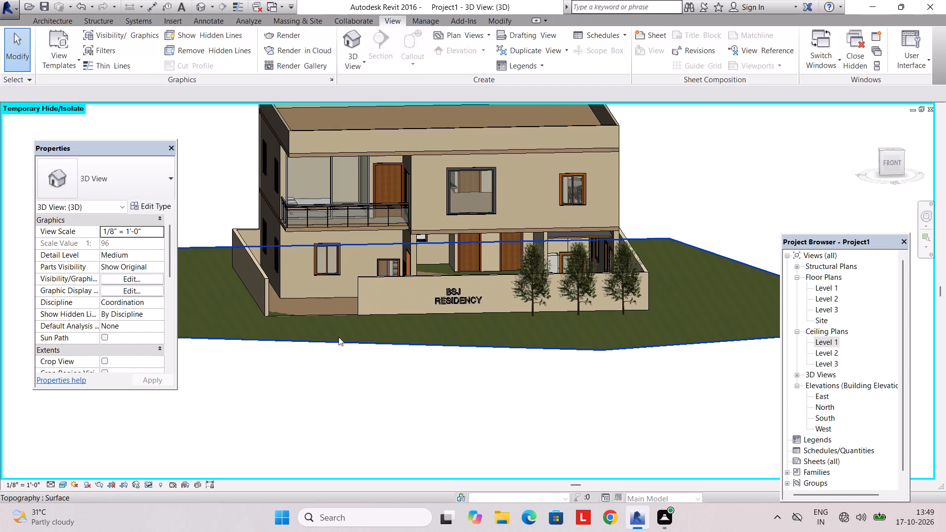
Select the grass topography surface around the house and delete it.
left_click(338, 337)
scroll(140, 255, "up", 2)
scroll(140, 255, "down", 2)
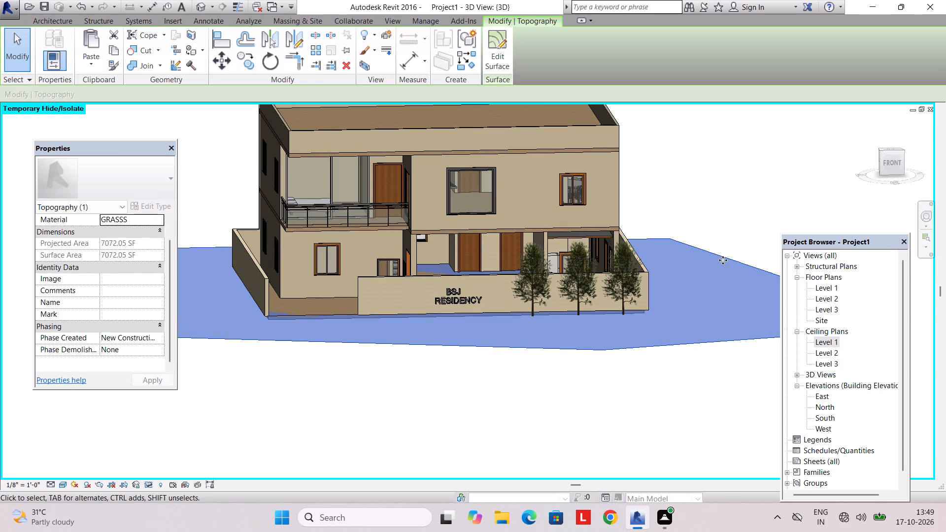
double_click(827, 287)
scroll(493, 345, "down", 3)
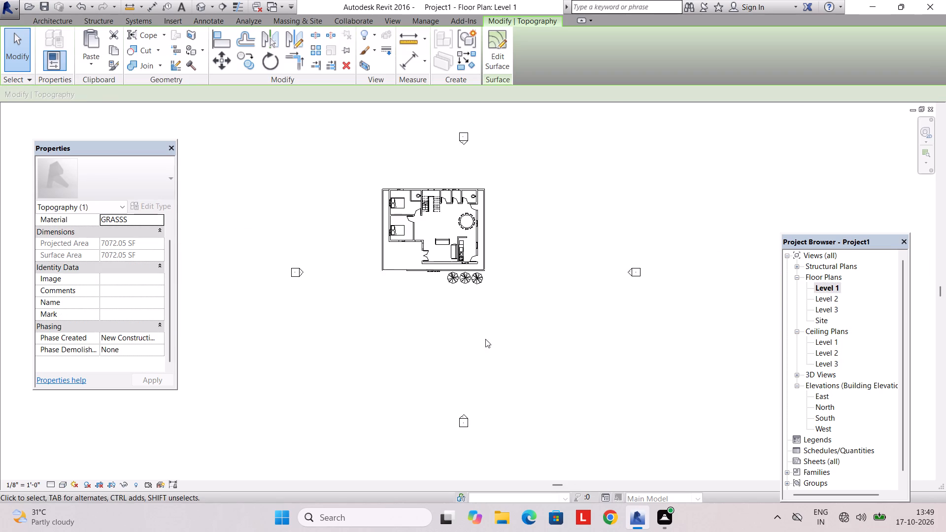
scroll(481, 330, "up", 2)
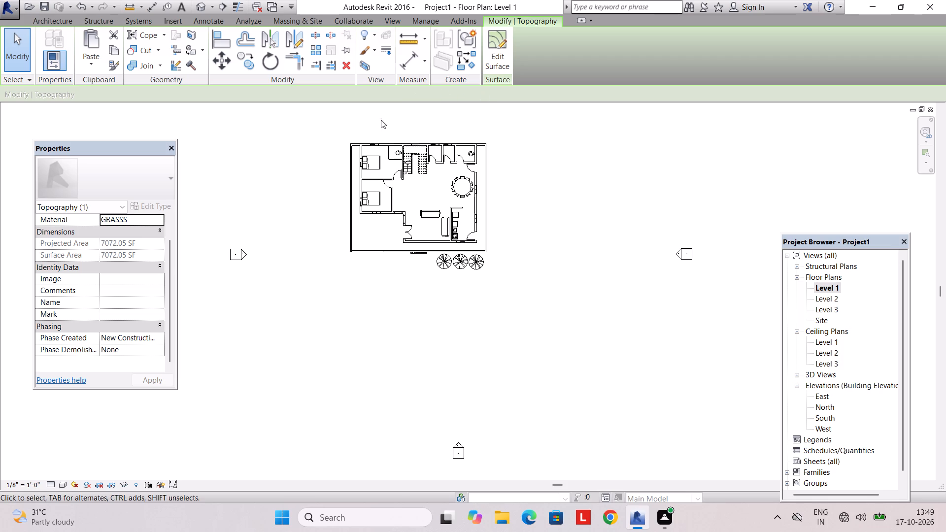
left_click(76, 203)
left_click(76, 203)
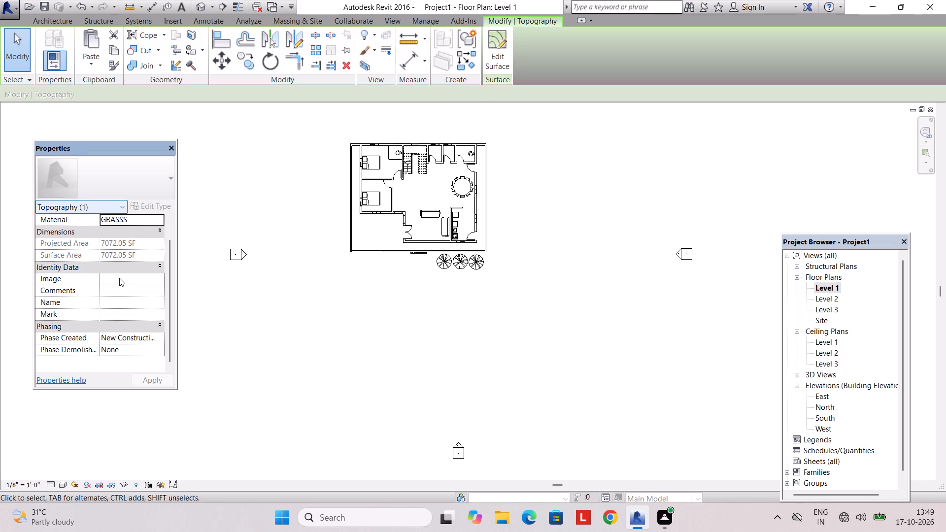
scroll(119, 278, "down", 3)
scroll(128, 254, "up", 1)
key("Delete")
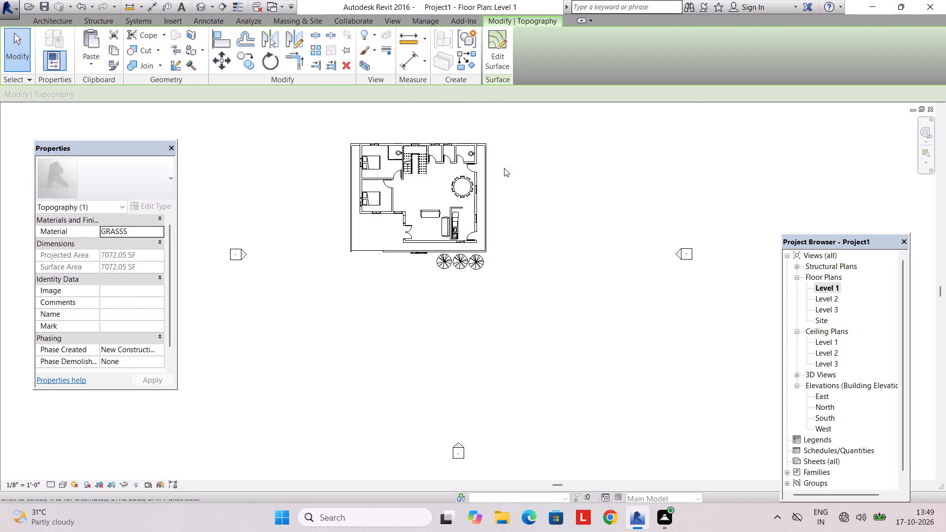
Create a rectangular 2' x 4' ACT System ceiling over the front balcony outline on the Level 2 ceiling plan.
middle_click_drag(507, 191, 515, 281)
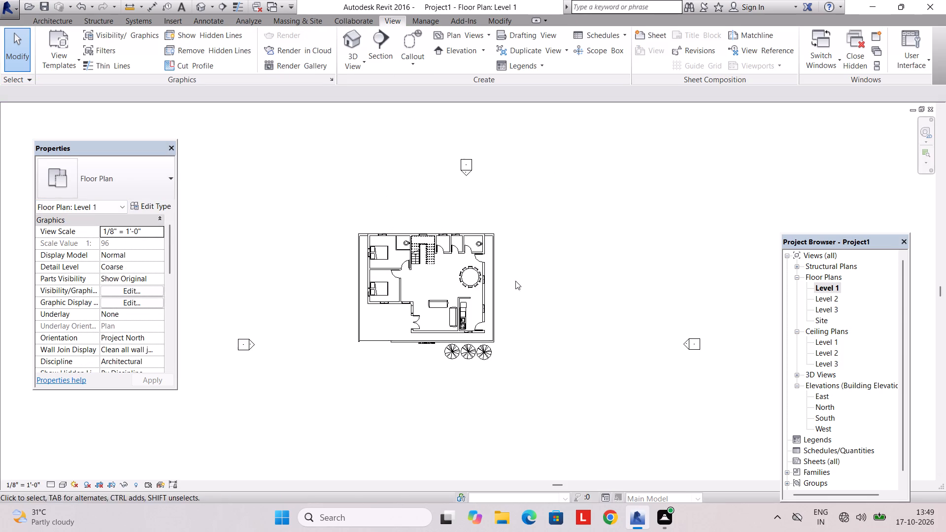
scroll(498, 292, "up", 2)
double_click(833, 352)
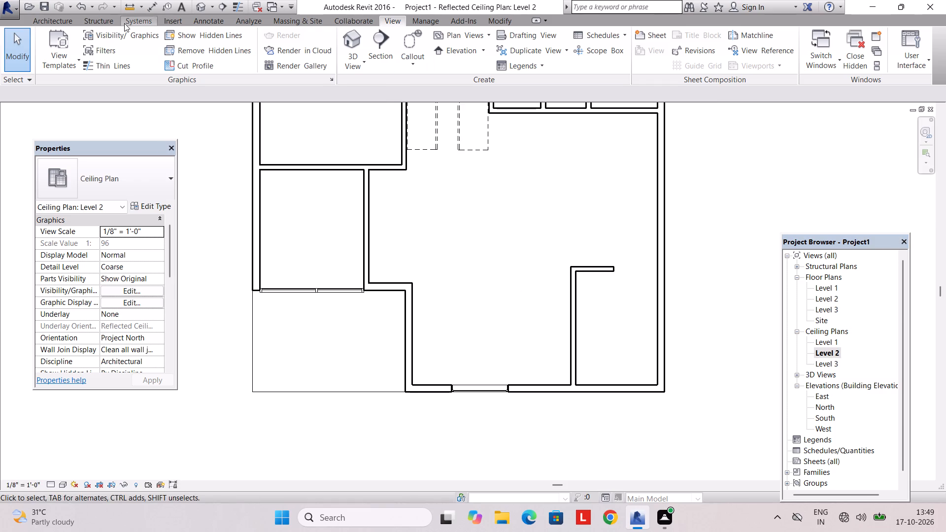
left_click(49, 23)
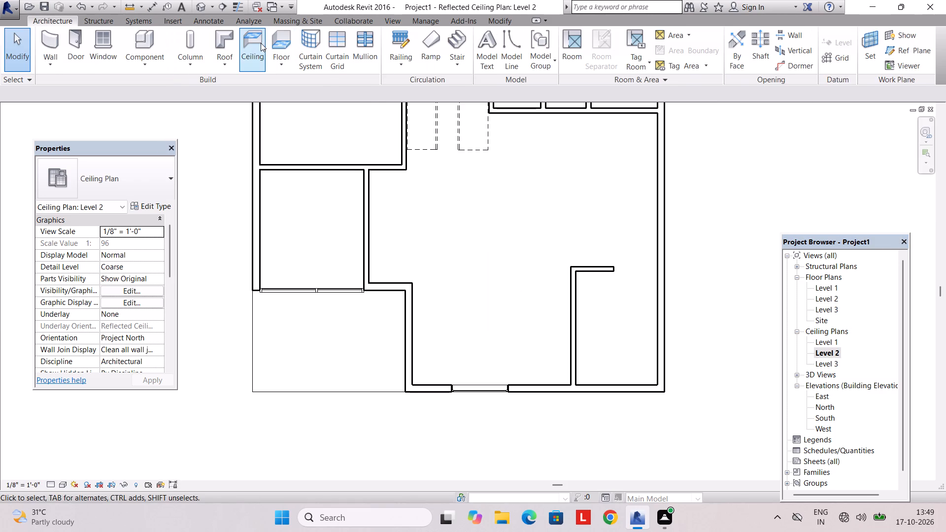
left_click(257, 40)
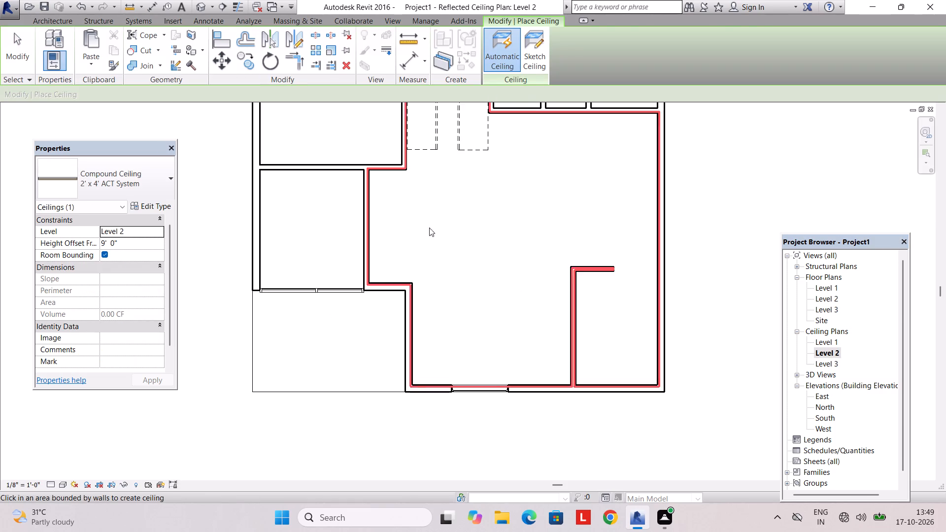
left_click(538, 42)
left_click(598, 37)
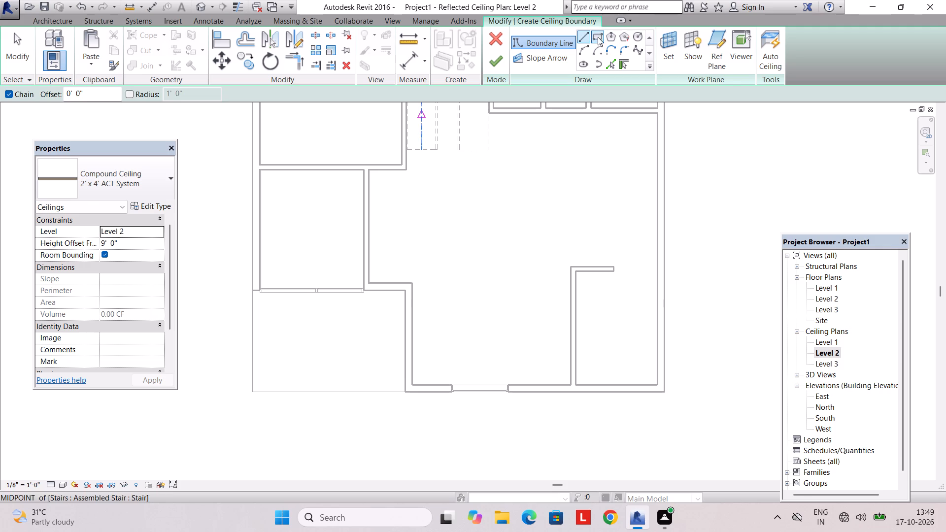
scroll(250, 299, "up", 1)
left_click(250, 289)
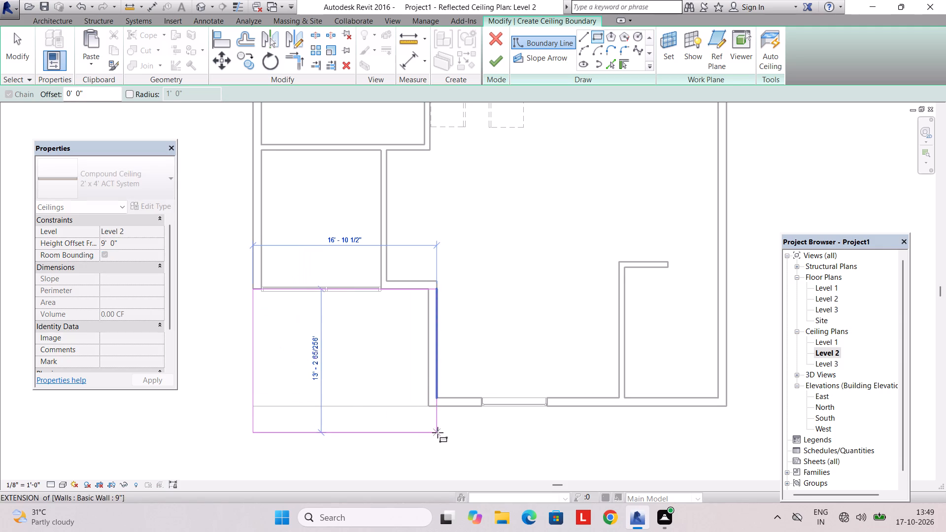
left_click(427, 409)
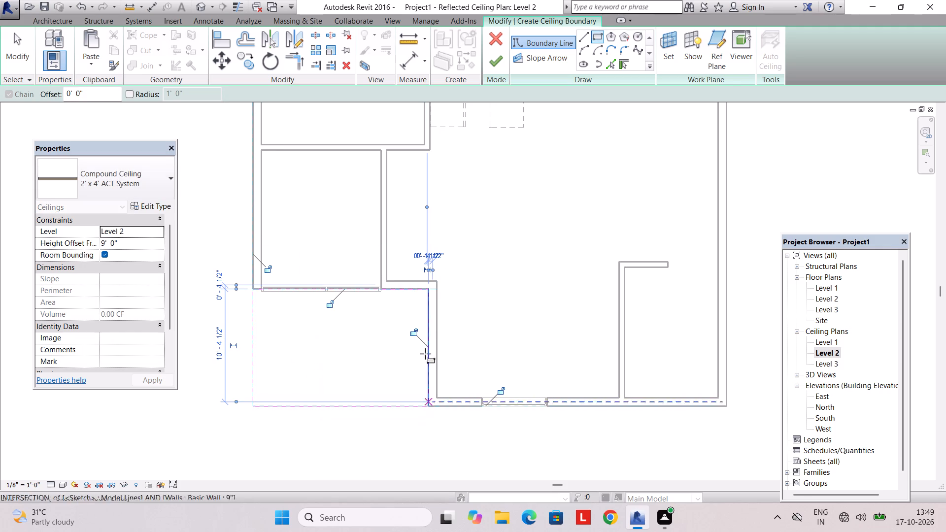
left_click(500, 53)
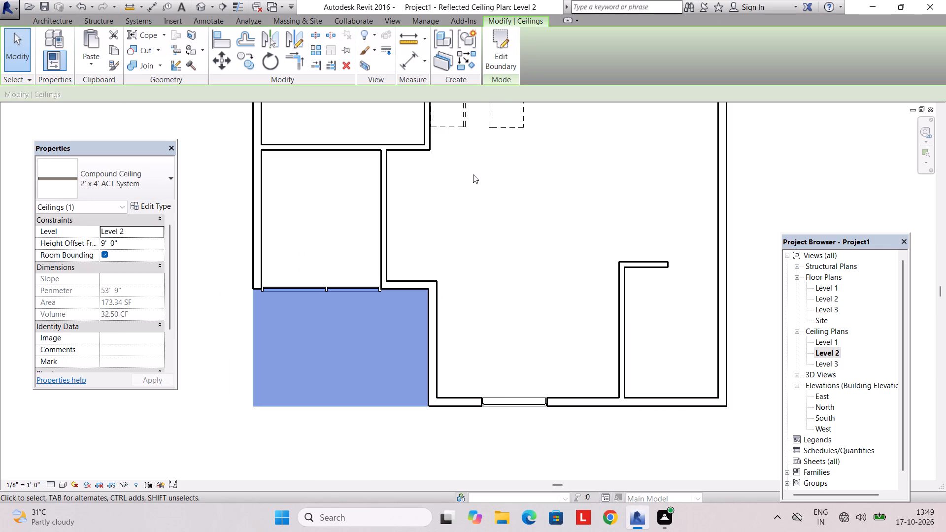
key("Escape")
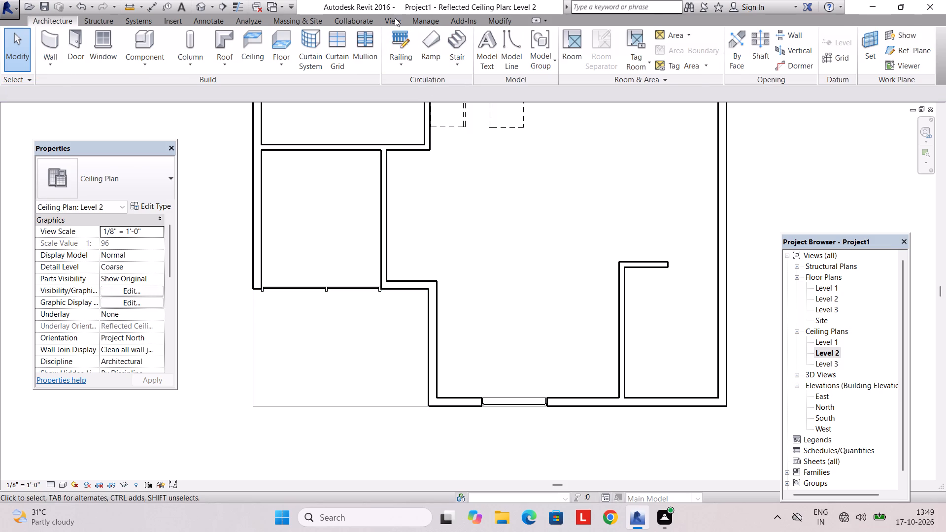
Set the balcony ceiling's height offset from Level 2 to 9' 10" in the 3D view.
left_click(395, 18)
left_click(352, 43)
middle_click_drag(377, 229, 373, 177)
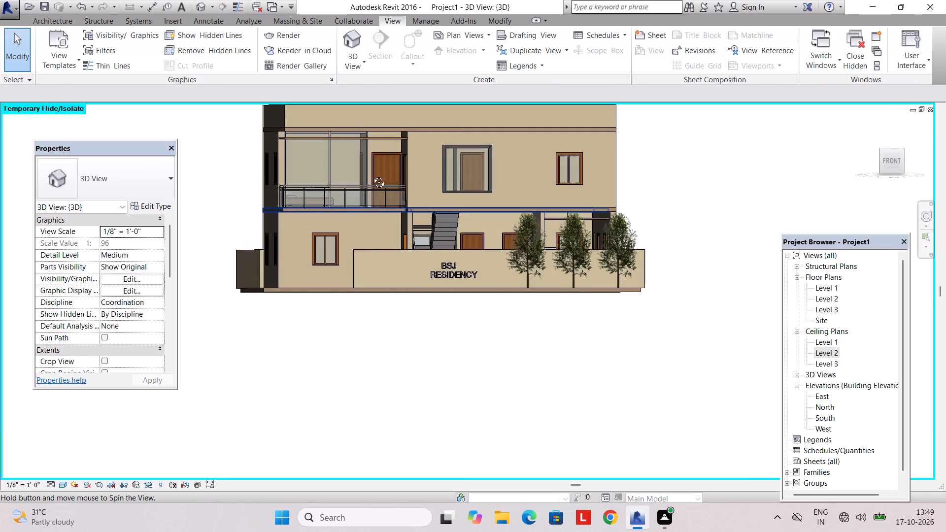
scroll(345, 147, "up", 5)
left_click(342, 127)
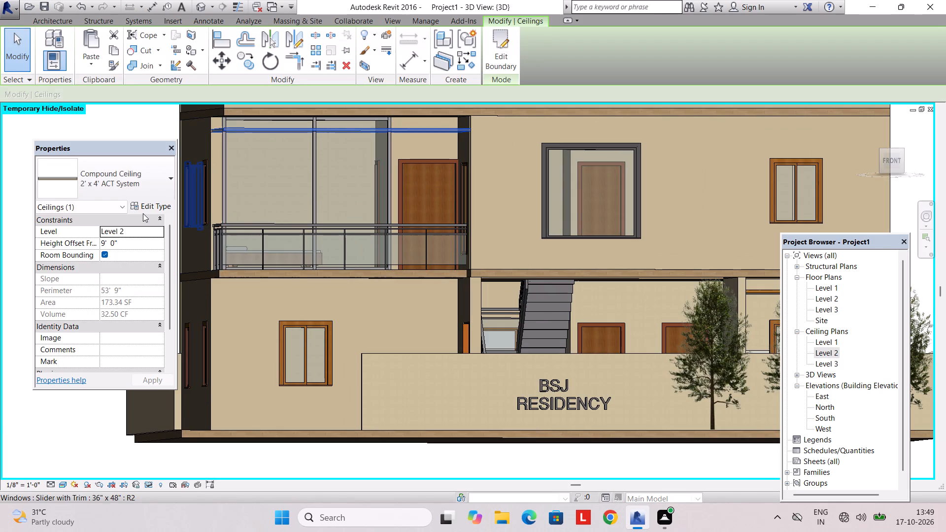
left_click(129, 241)
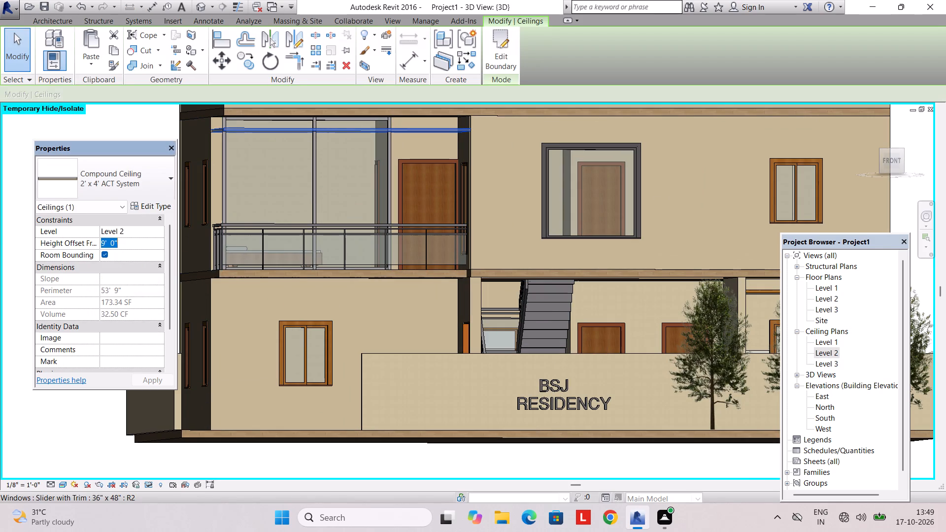
type("9'10\"")
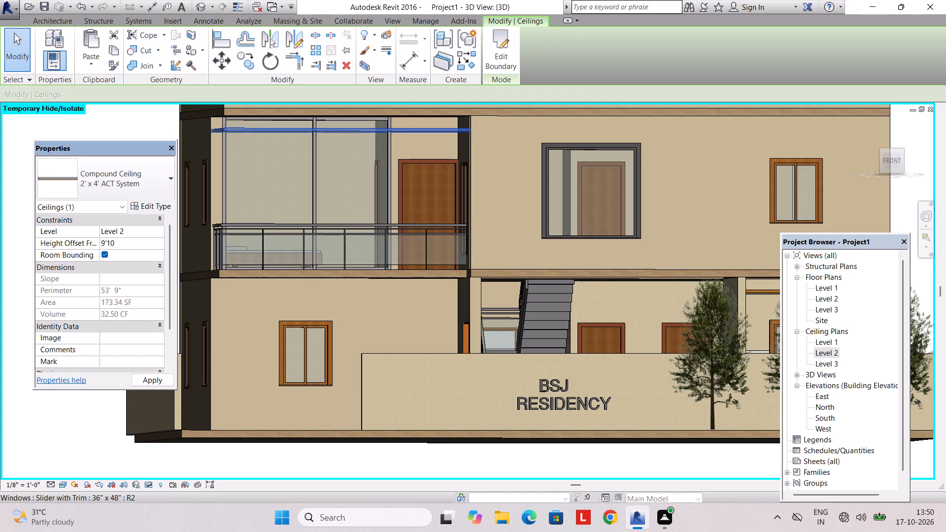
key("Return")
key("Return")
key("Escape")
key("Escape")
Examine the raised balcony ceiling and the house front from below in the 3D view.
scroll(358, 132, "up", 2)
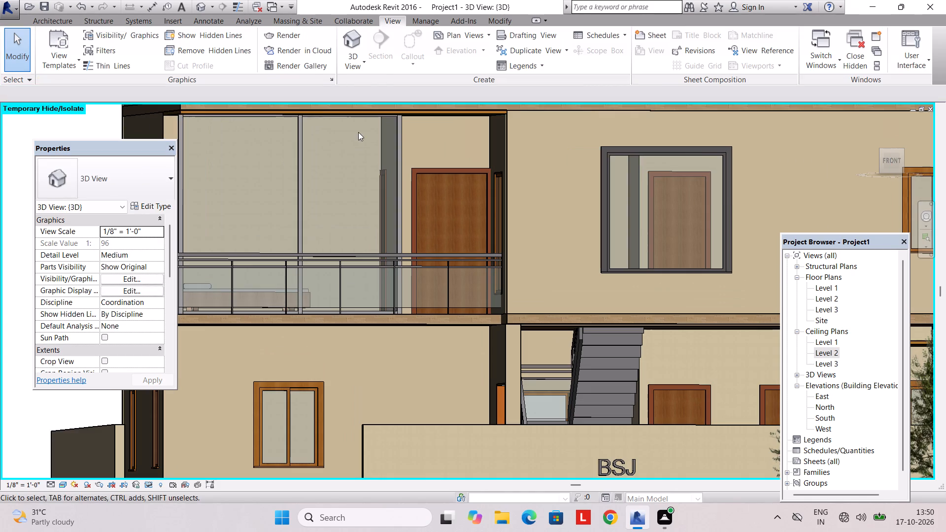
middle_click_drag(362, 122, 382, 94, "shift")
scroll(446, 176, "down", 3)
middle_click_drag(446, 177, 431, 247)
middle_click_drag(428, 230, 441, 183)
scroll(449, 171, "up", 3)
middle_click_drag(484, 163, 449, 226, "shift")
scroll(451, 220, "down", 4)
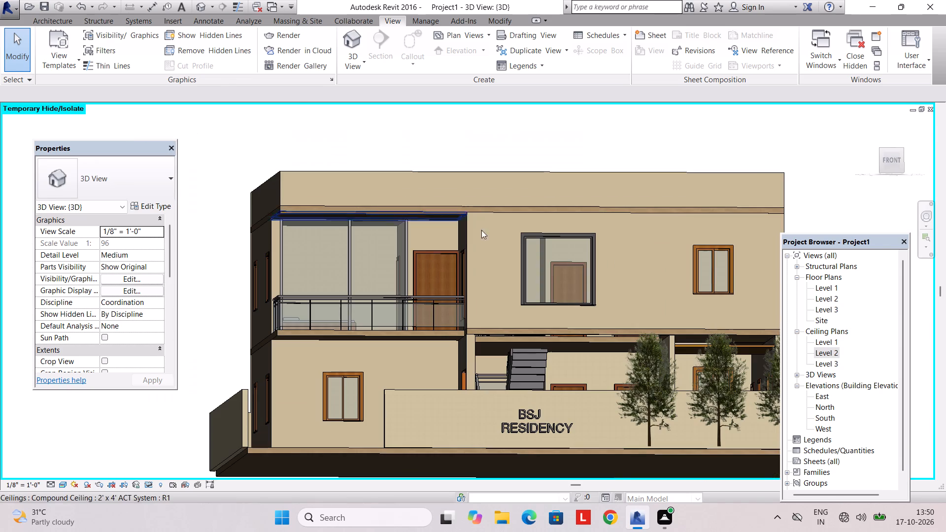
Place six Ceiling Light - Flat Round 100W - 277V fixtures in two rows of three on the balcony ceiling in the Level 2 ceiling plan.
double_click(831, 354)
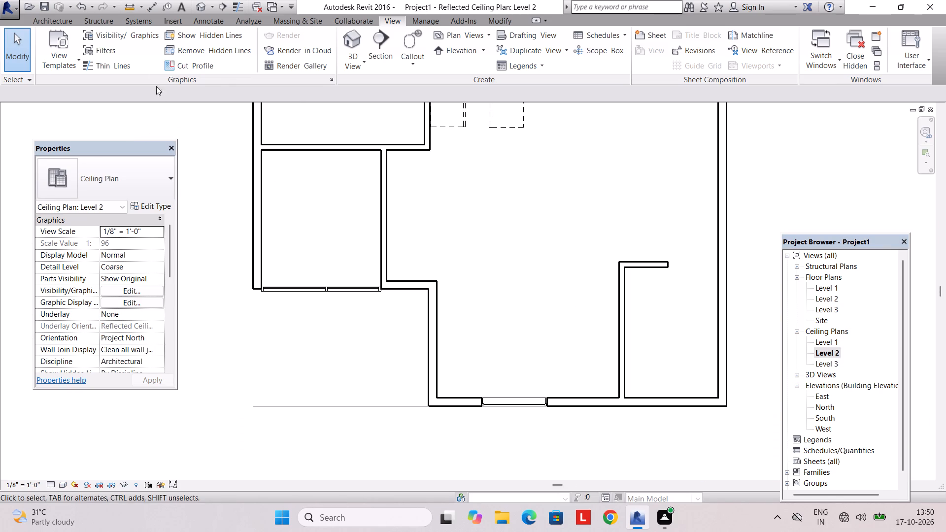
left_click(43, 16)
left_click(136, 47)
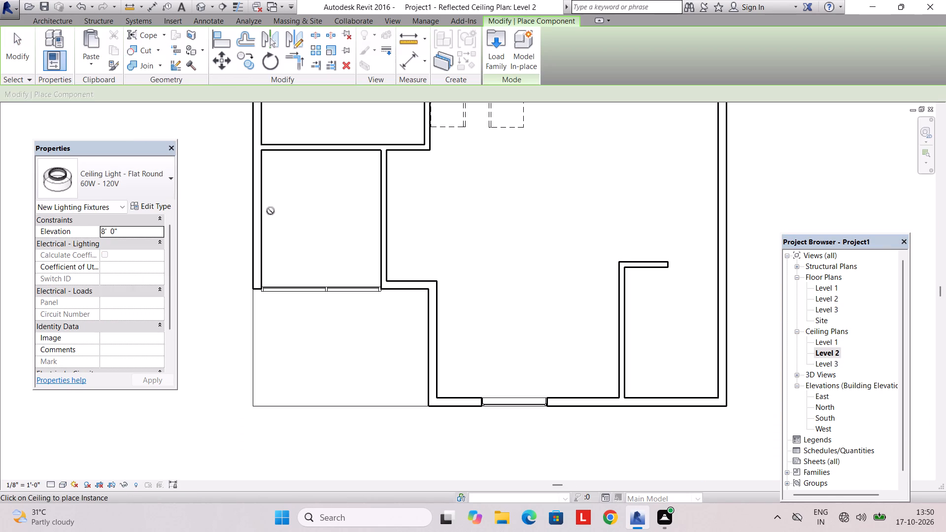
left_click(137, 180)
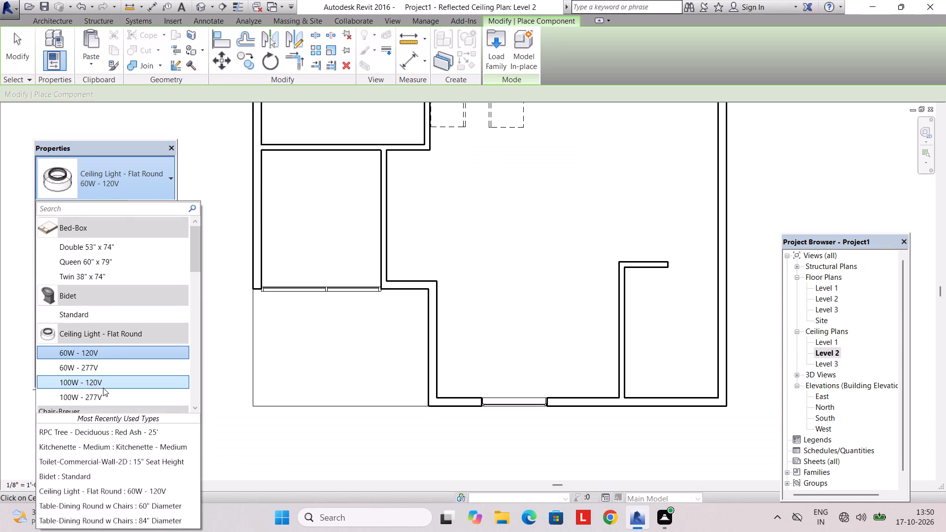
left_click(103, 391)
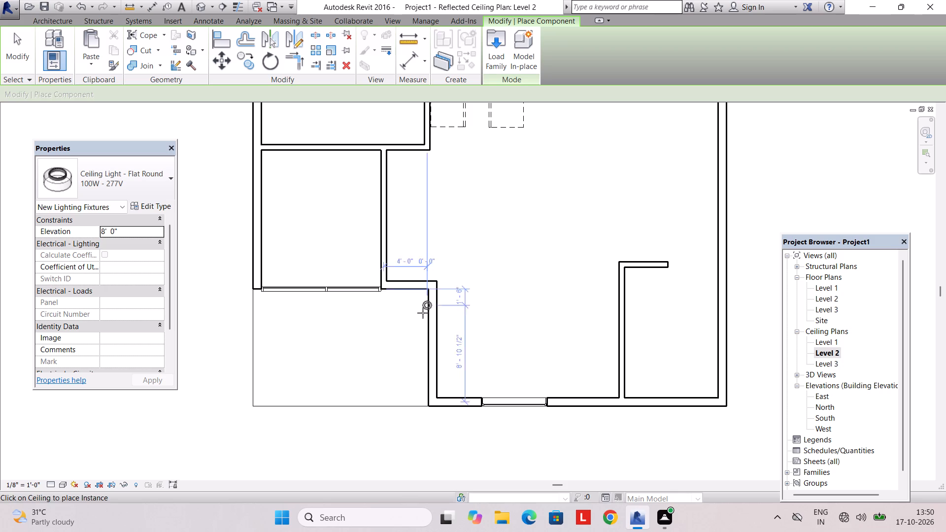
left_click(272, 309)
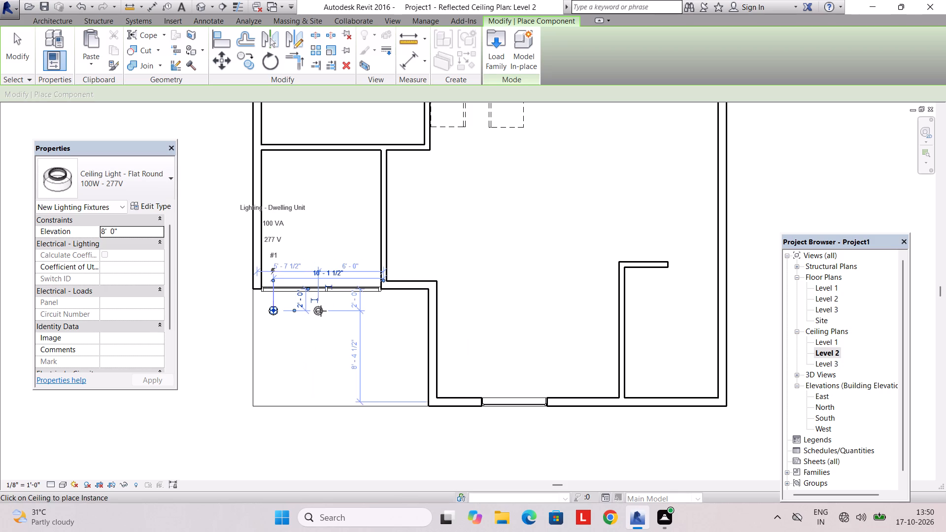
left_click(321, 311)
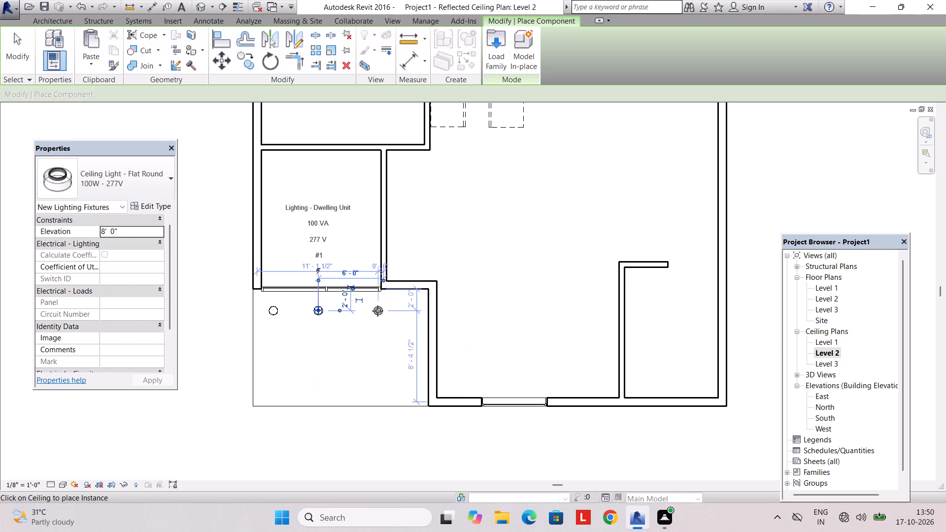
left_click(388, 311)
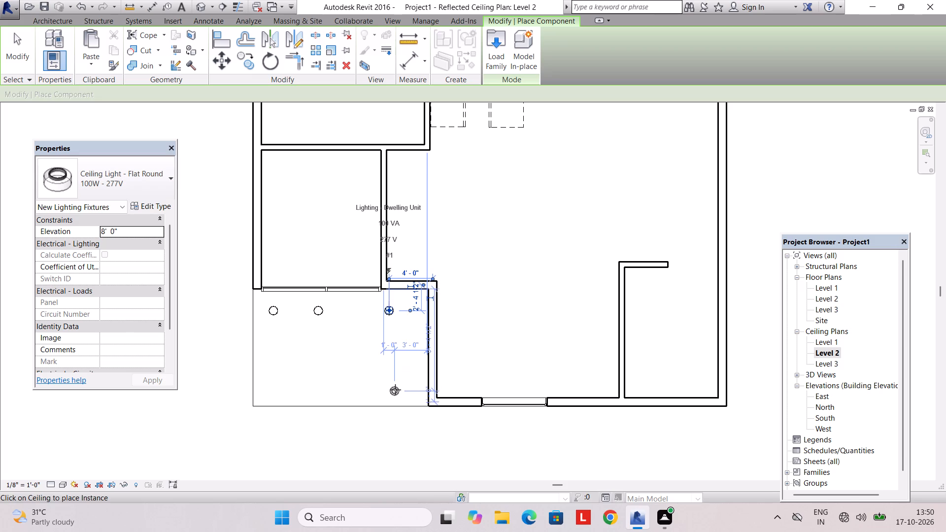
left_click(393, 375)
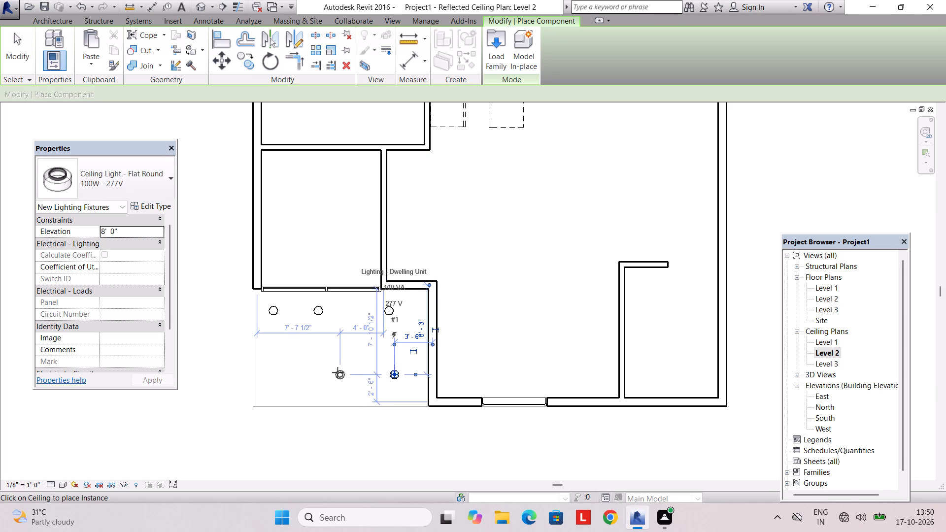
left_click(339, 372)
left_click(277, 376)
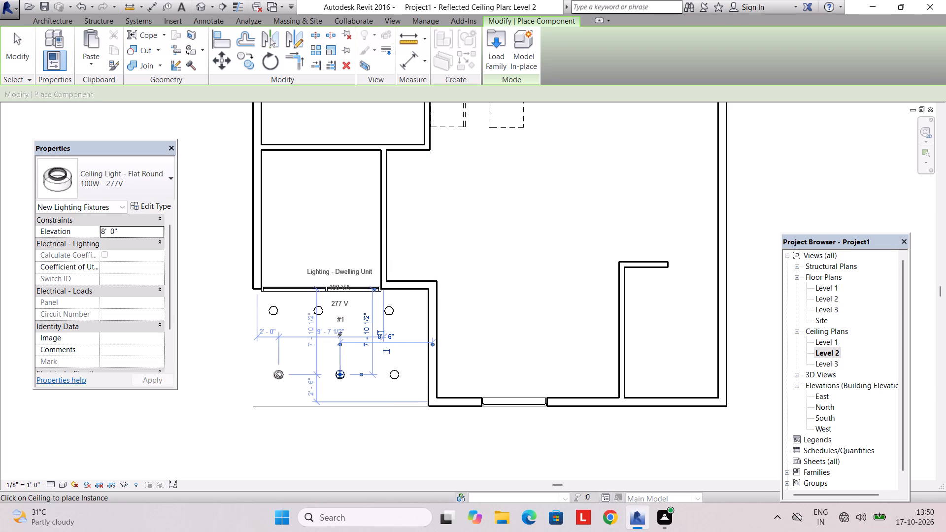
key("Escape")
key("Escape")
Nudge the middle light of each balcony row sideways so the two line up with each other.
left_click(324, 316)
key("Right")
key("Right")
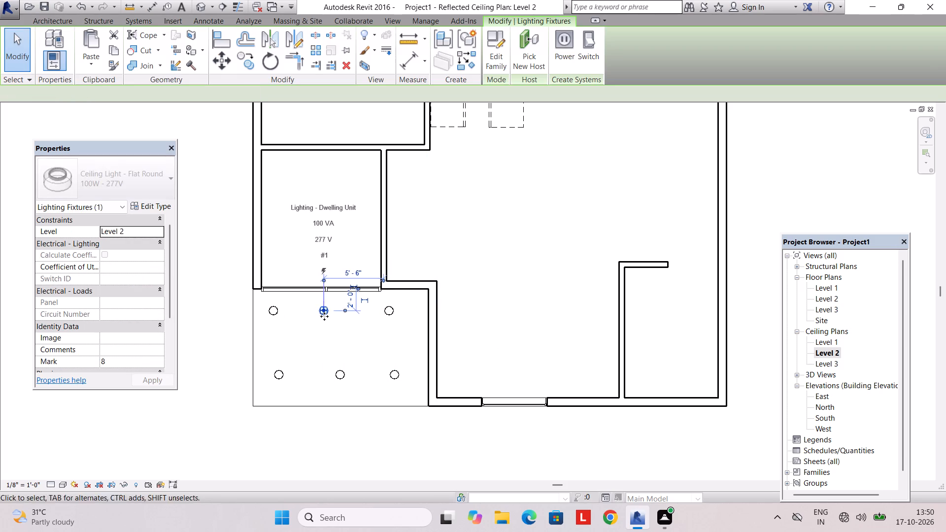
key("Right")
key("Right")
key("Right")
key("Right")
key("Right")
key("Right")
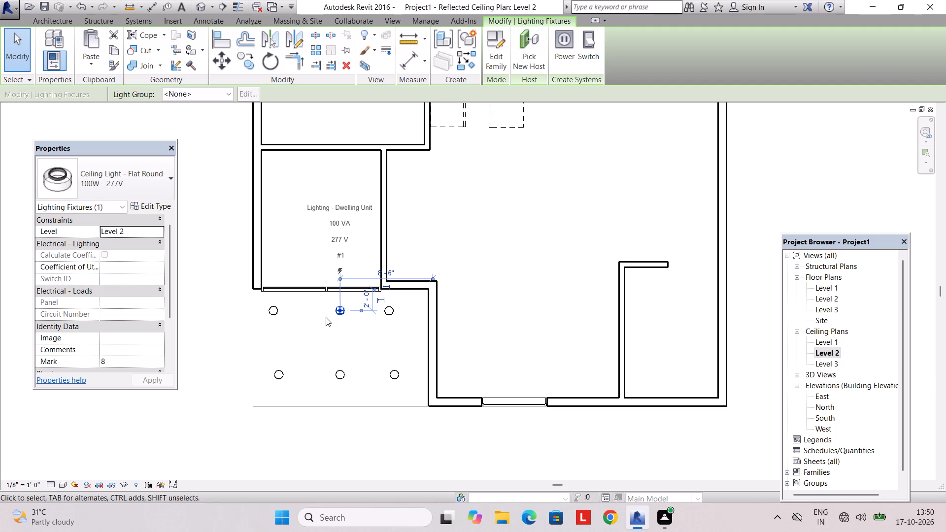
key("Left")
key("Left")
left_click(342, 372)
key("Left")
key("Left")
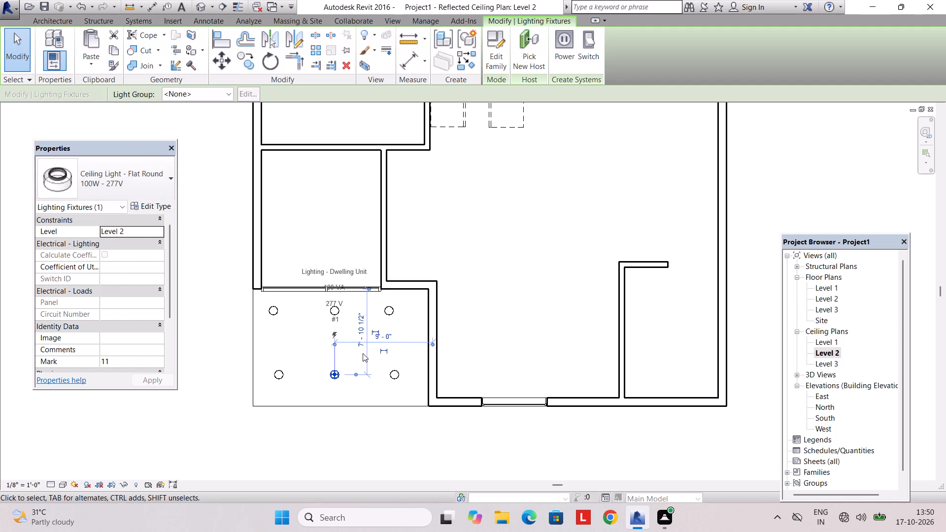
key("Escape")
key("Escape")
Place an automatic 2' x 4' ACT System ceiling with a 9' 0" offset in the walled room directly behind the balcony.
middle_click_drag(386, 331, 383, 358)
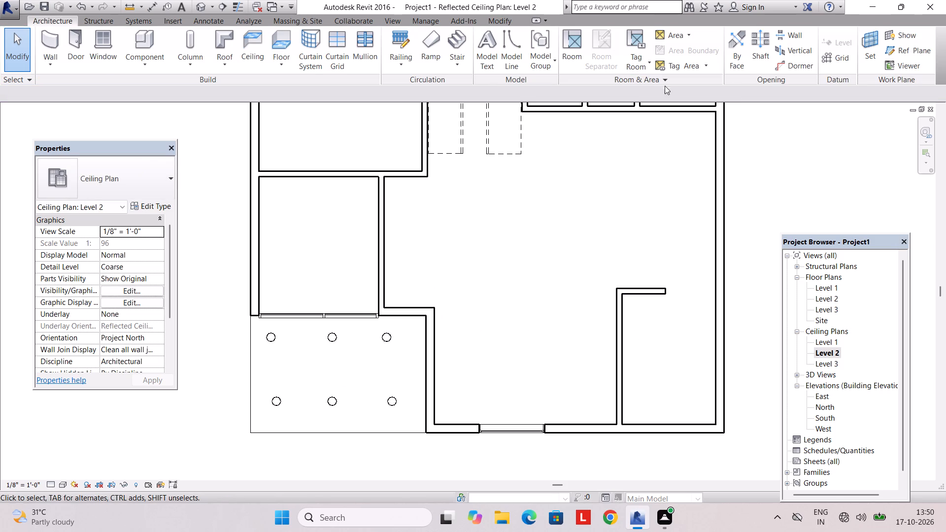
left_click(256, 45)
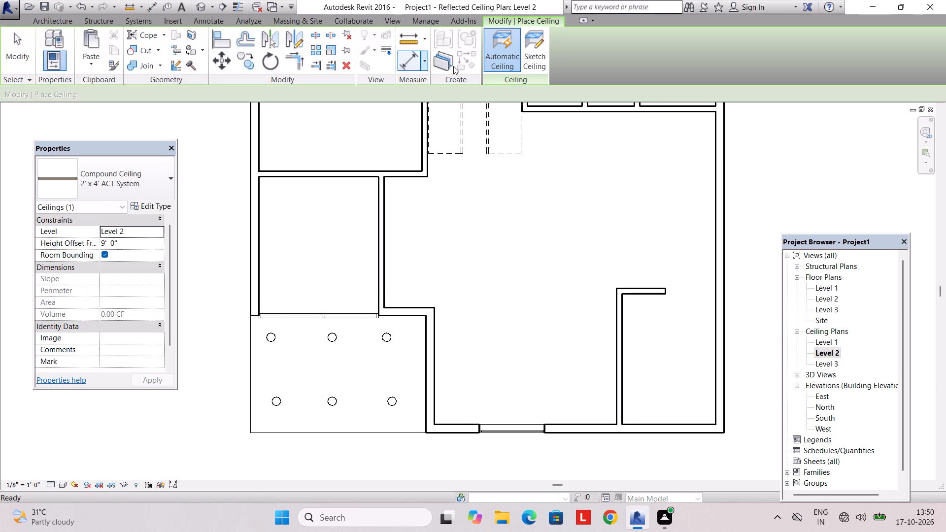
left_click(313, 237)
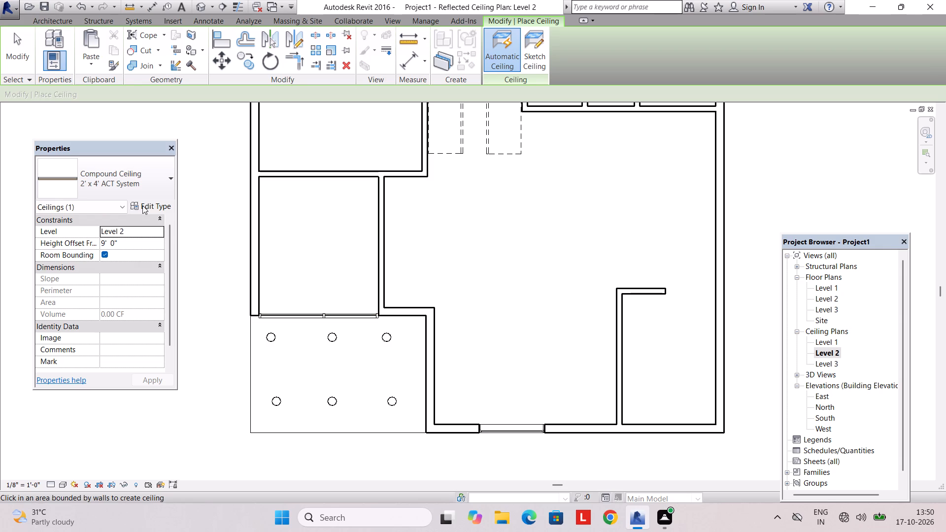
key("Escape")
Place six Ceiling Light - Flat Round 100W - 277V fixtures in two rows of three in the room behind the balcony.
left_click(143, 67)
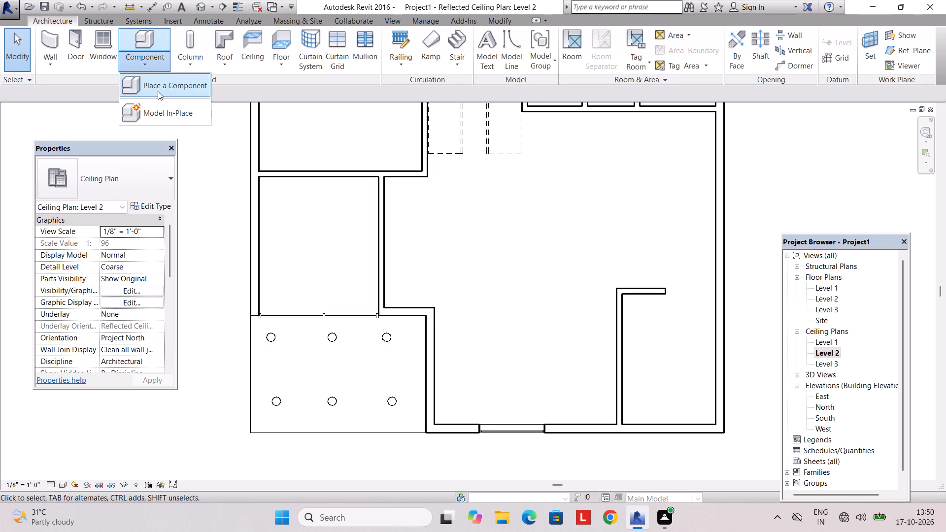
left_click(158, 91)
left_click(280, 210)
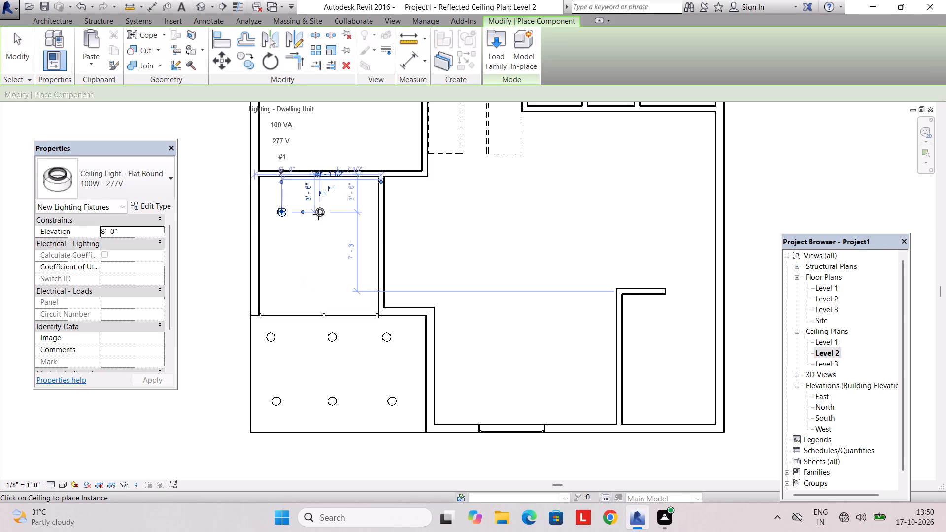
left_click(319, 214)
left_click(363, 213)
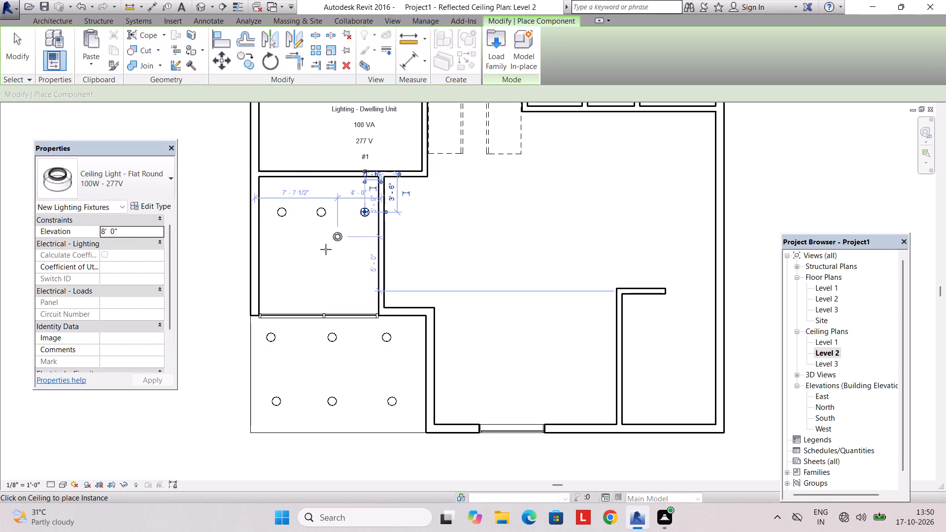
left_click(281, 278)
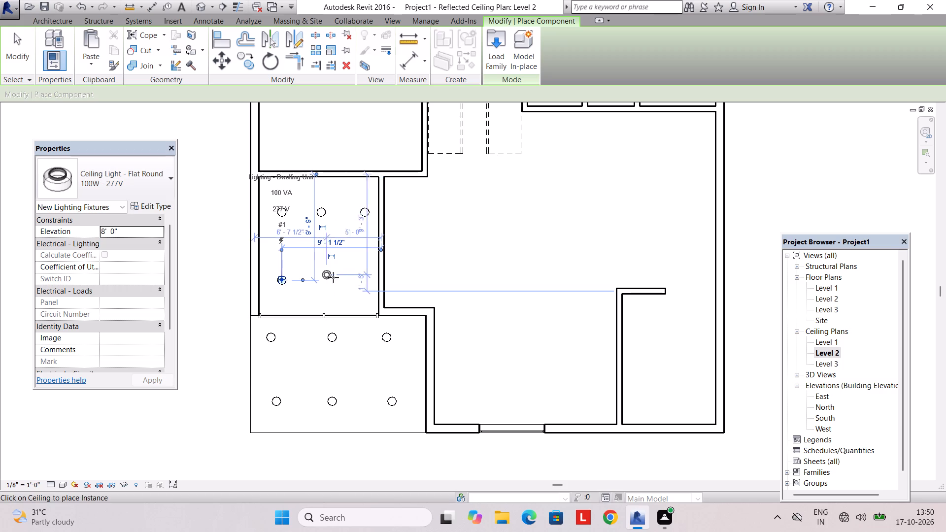
left_click(322, 281)
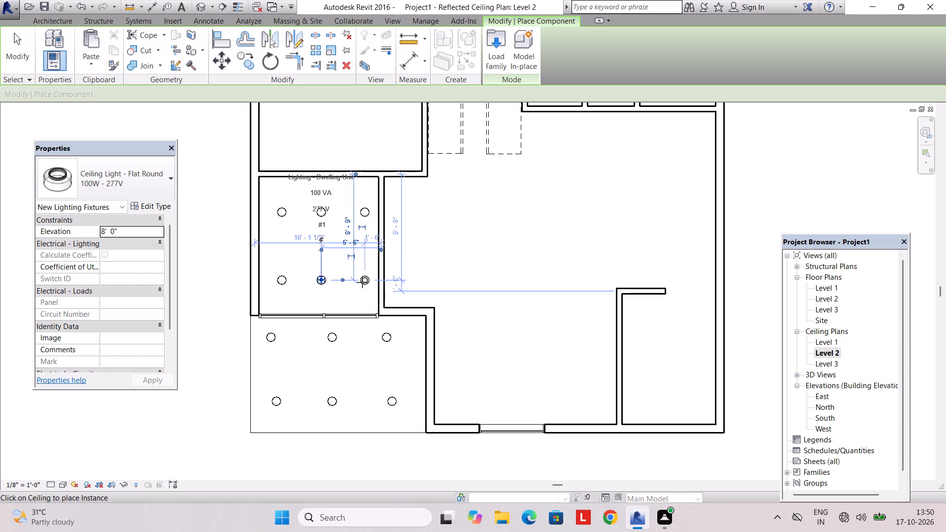
left_click(363, 282)
key("Escape")
key("Escape")
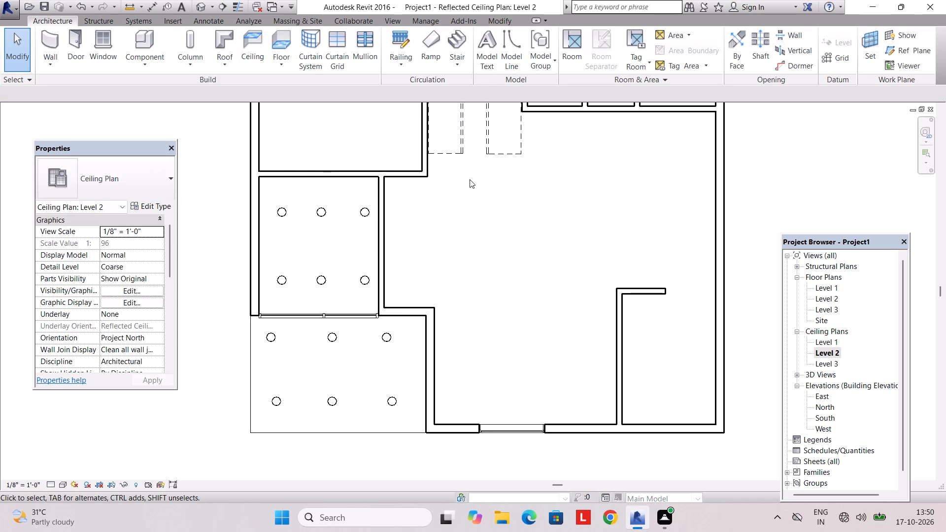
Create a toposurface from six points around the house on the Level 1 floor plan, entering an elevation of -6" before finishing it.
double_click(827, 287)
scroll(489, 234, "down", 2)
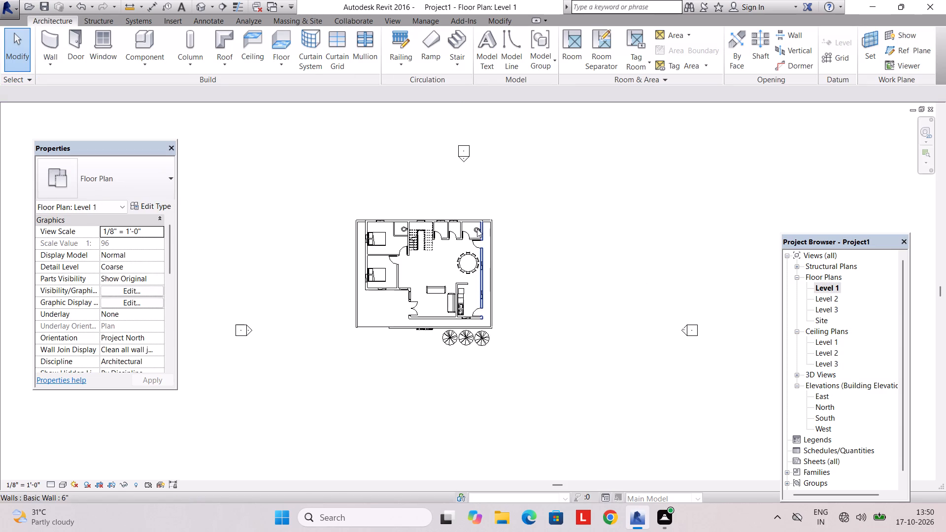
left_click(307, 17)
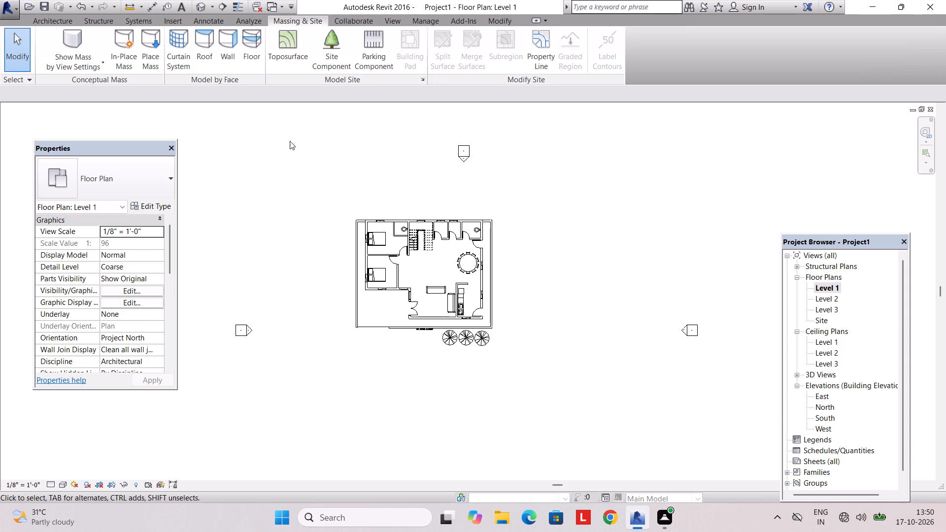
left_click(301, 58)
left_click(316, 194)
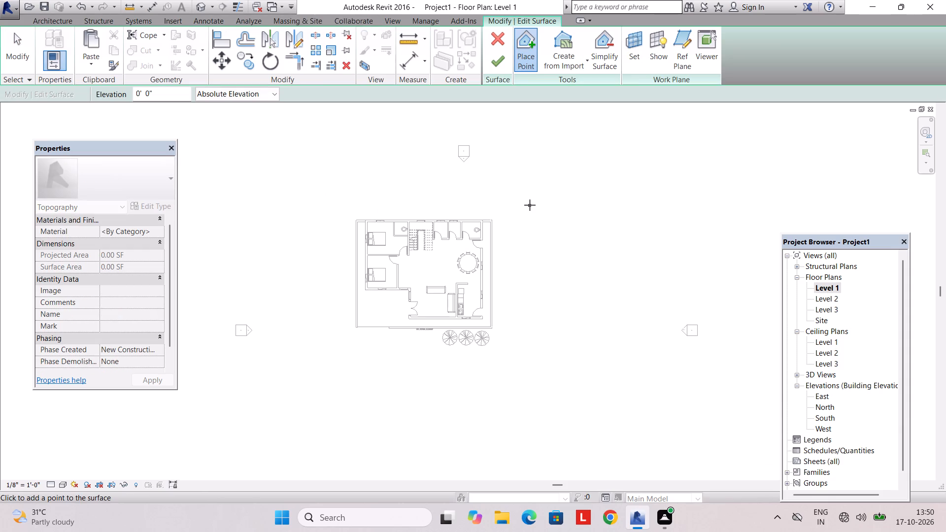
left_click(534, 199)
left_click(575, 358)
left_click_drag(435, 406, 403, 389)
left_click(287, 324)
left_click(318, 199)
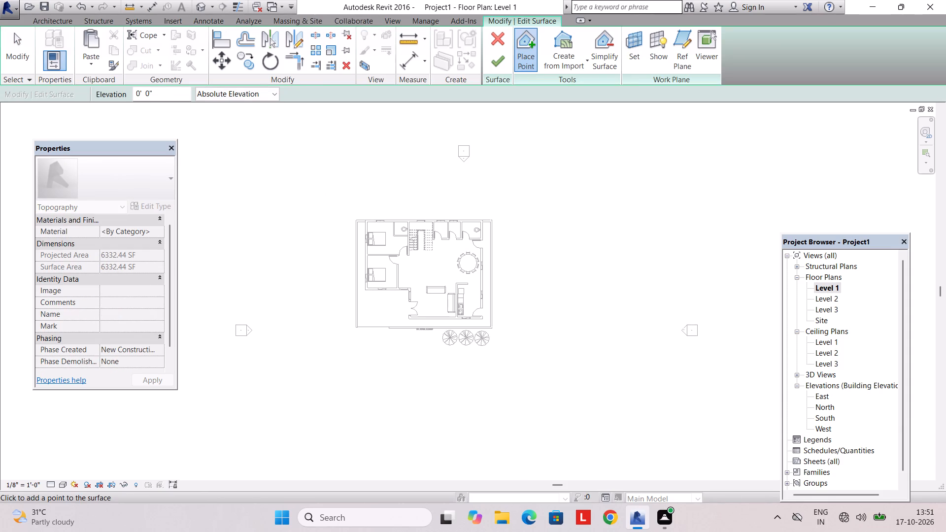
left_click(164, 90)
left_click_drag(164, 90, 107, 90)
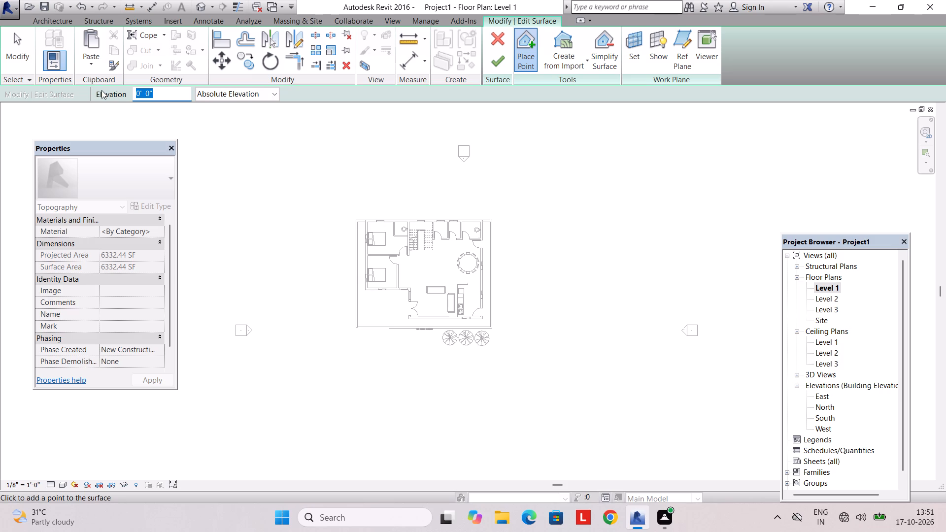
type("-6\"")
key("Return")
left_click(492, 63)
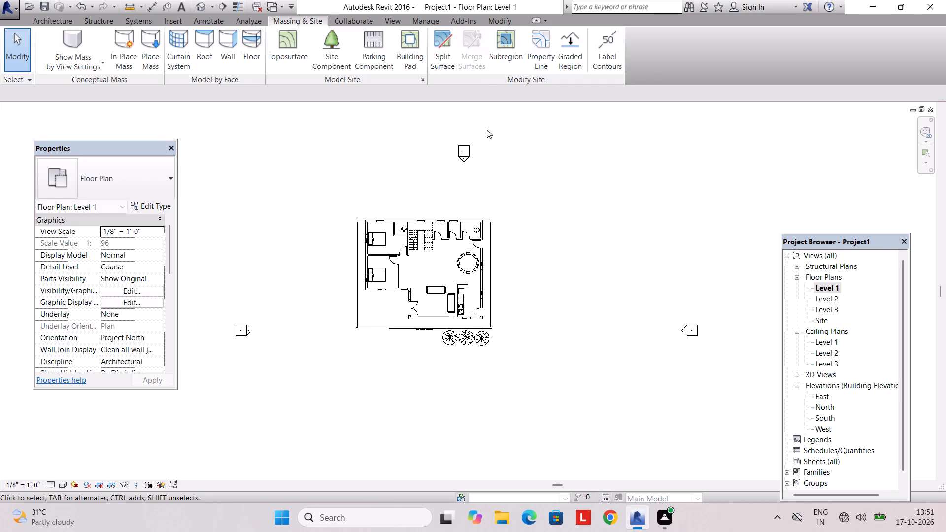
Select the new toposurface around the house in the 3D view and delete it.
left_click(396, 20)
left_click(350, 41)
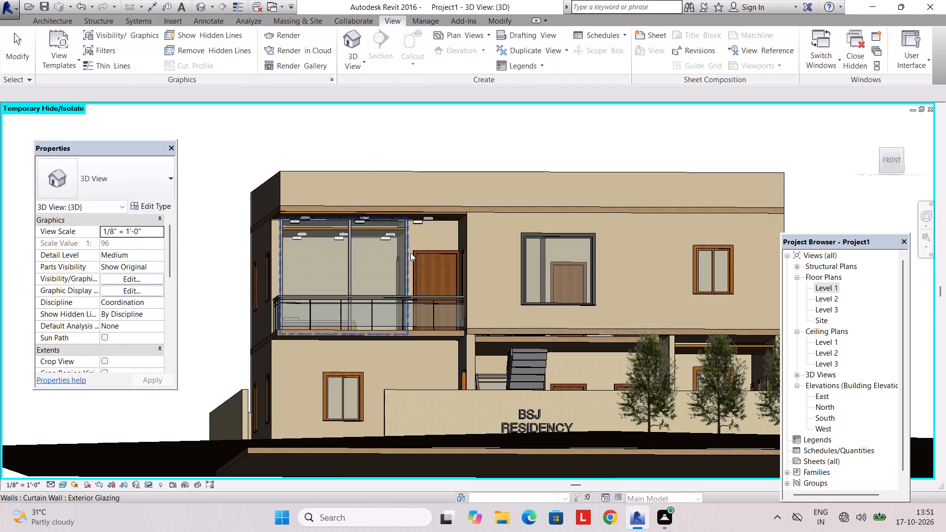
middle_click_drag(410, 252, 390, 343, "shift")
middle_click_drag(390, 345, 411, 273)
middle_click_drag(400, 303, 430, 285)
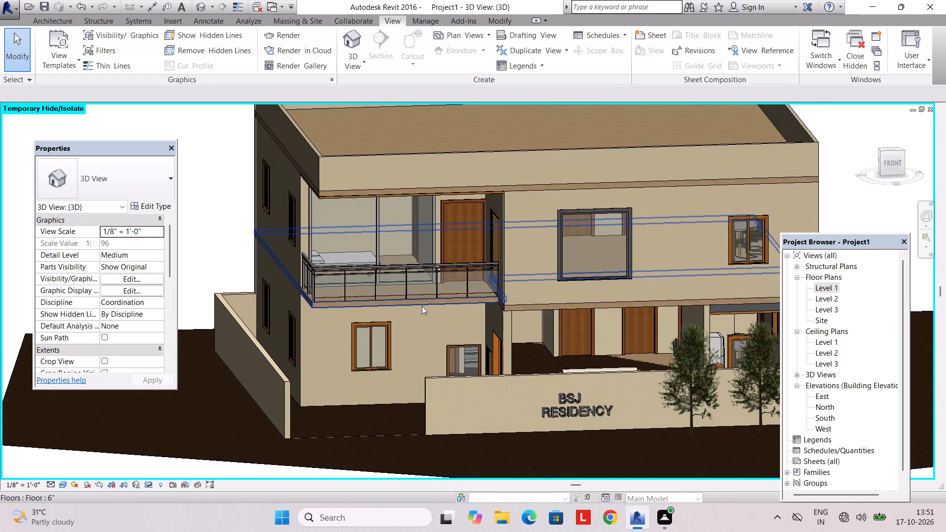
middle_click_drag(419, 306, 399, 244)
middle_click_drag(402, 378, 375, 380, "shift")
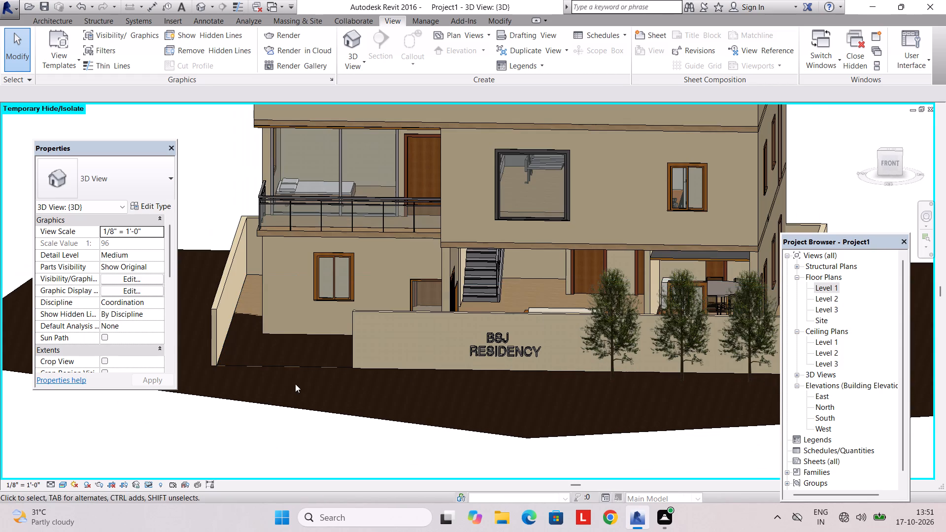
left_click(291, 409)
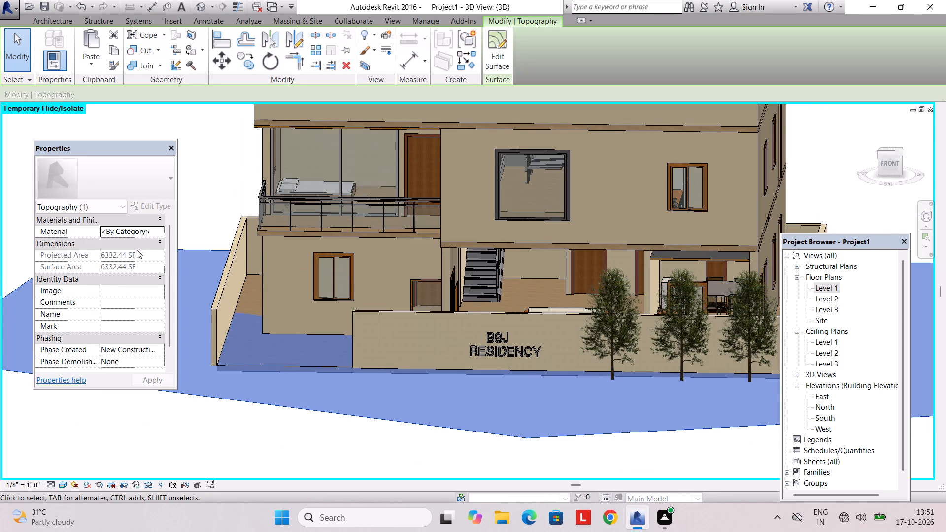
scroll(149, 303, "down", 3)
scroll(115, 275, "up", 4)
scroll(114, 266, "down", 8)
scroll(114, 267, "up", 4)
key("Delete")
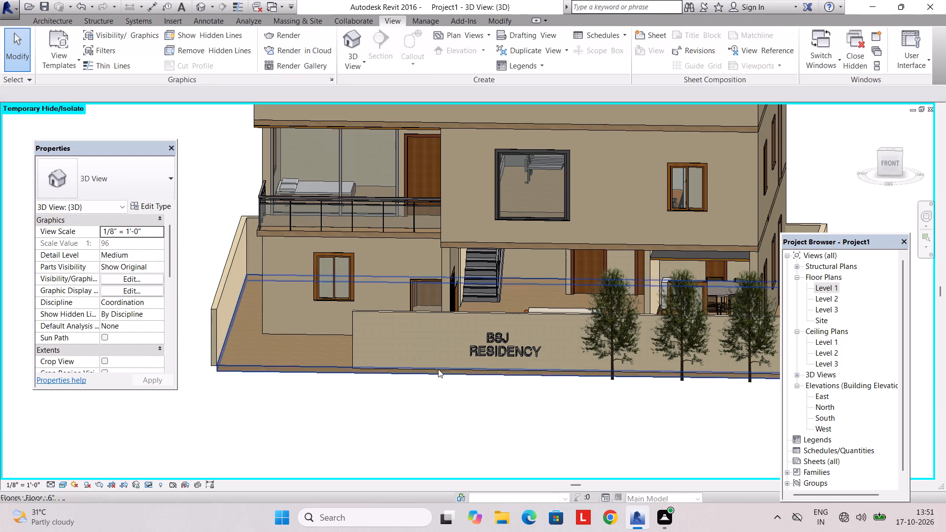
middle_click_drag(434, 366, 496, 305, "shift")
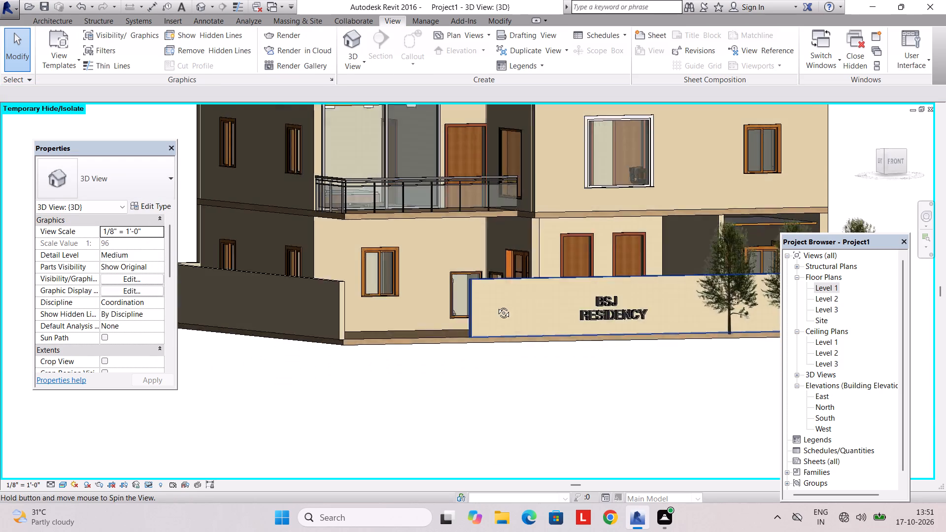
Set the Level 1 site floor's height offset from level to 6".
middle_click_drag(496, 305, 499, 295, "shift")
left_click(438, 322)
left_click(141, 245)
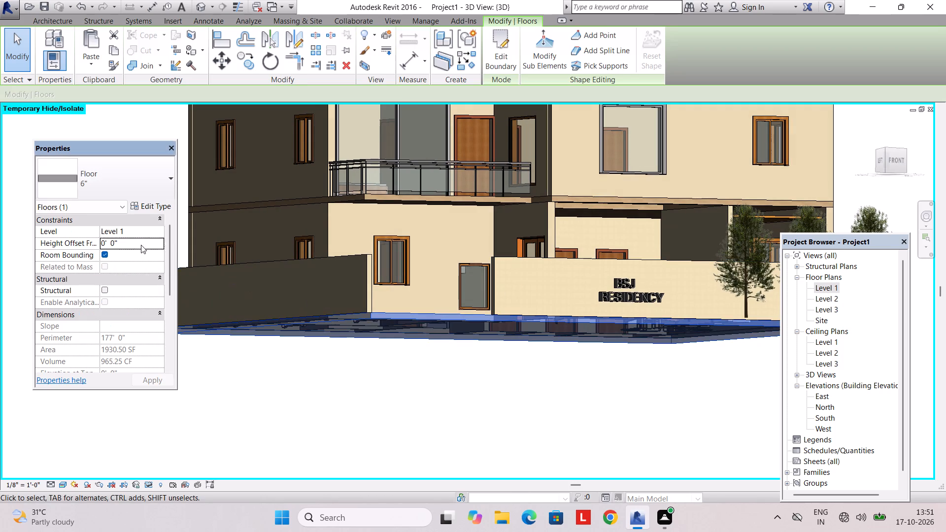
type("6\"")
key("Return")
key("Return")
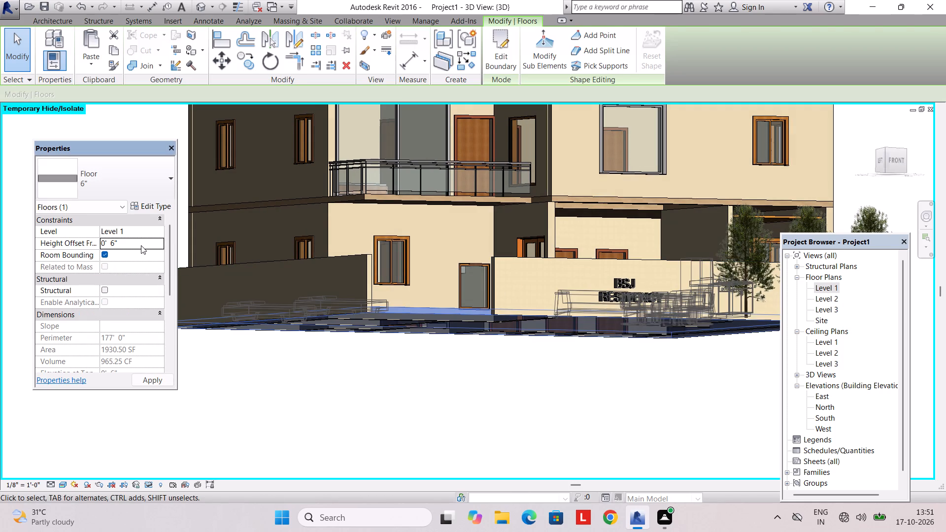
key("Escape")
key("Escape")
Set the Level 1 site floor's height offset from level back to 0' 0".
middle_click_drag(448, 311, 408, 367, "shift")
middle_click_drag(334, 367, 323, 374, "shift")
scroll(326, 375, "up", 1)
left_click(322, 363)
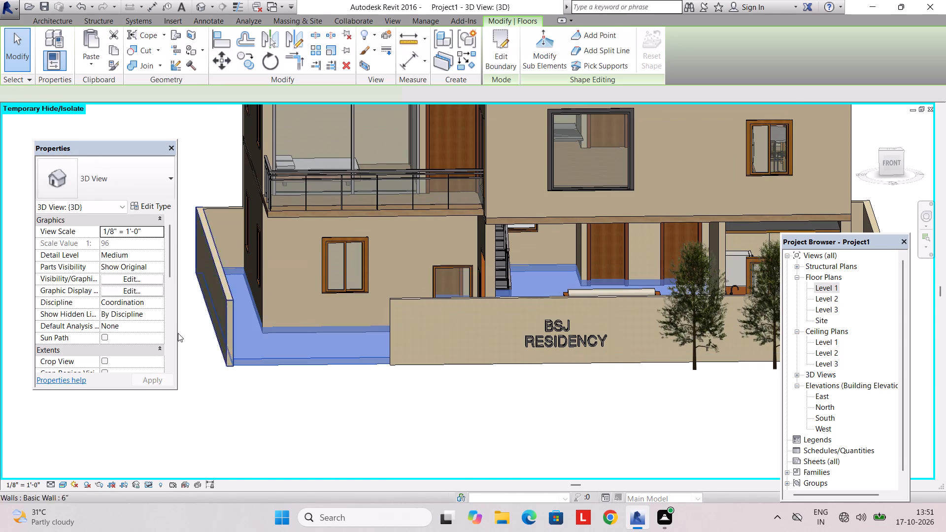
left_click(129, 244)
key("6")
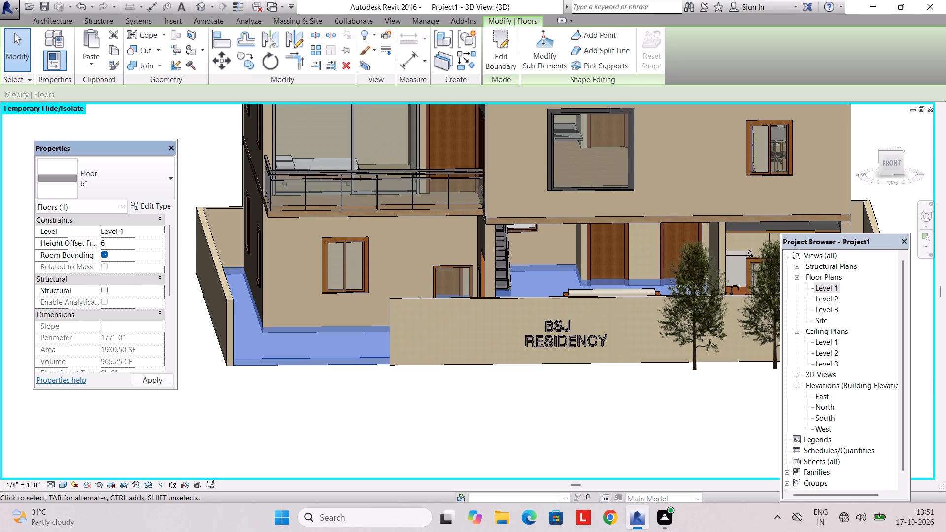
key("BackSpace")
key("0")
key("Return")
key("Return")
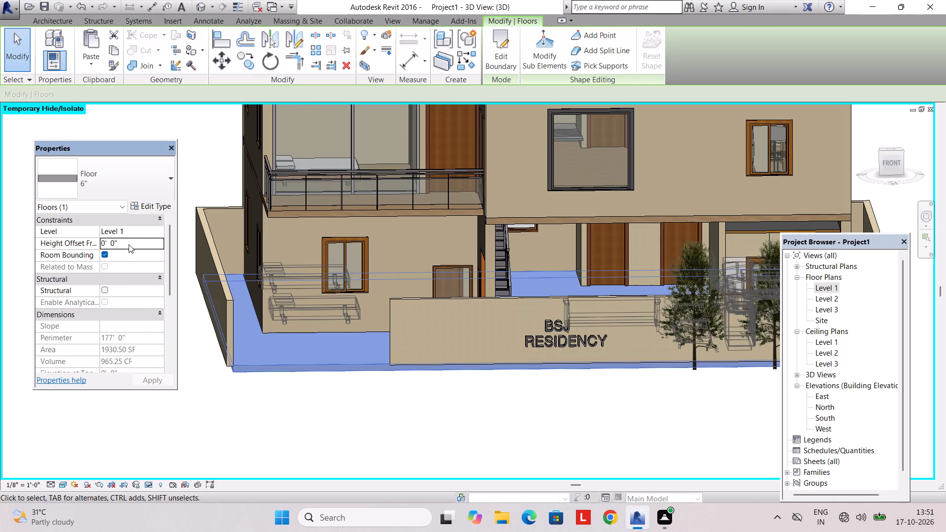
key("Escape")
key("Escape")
Examine the site floor's underside and edges, the boundary walls and the front facade in the 3D view.
middle_click_drag(362, 350, 438, 245, "shift")
middle_click_drag(428, 280, 437, 255, "shift")
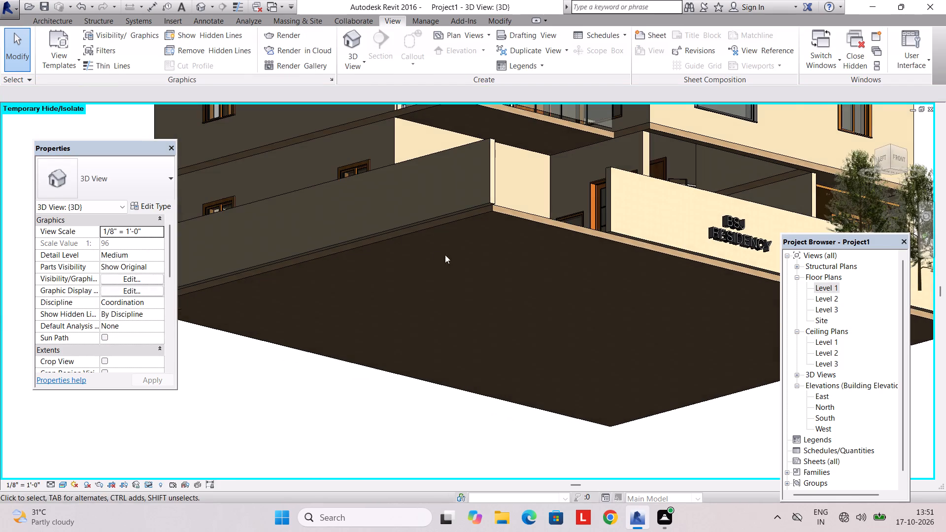
scroll(496, 219, "up", 4)
middle_click_drag(502, 219, 454, 294, "shift")
scroll(454, 294, "down", 3)
middle_click_drag(454, 294, 438, 347, "shift")
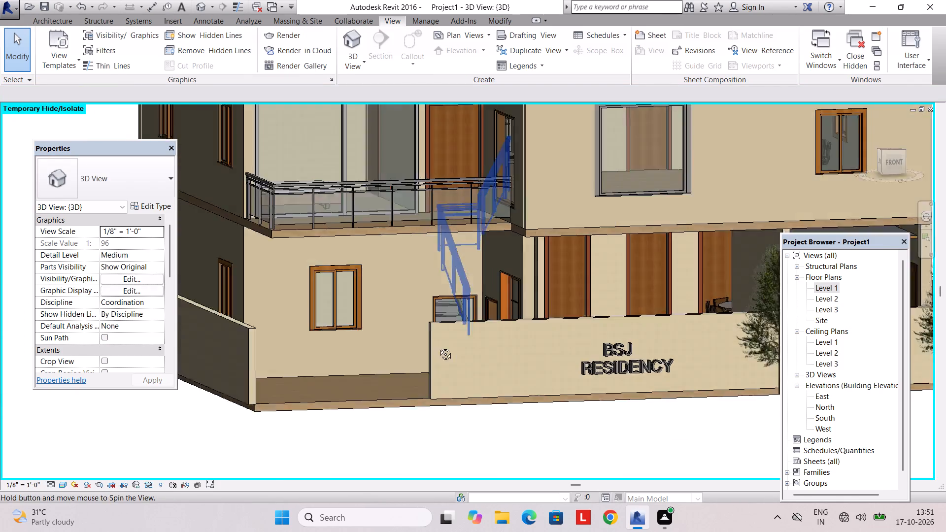
middle_click_drag(438, 347, 437, 351, "shift")
middle_click_drag(416, 345, 370, 364, "shift")
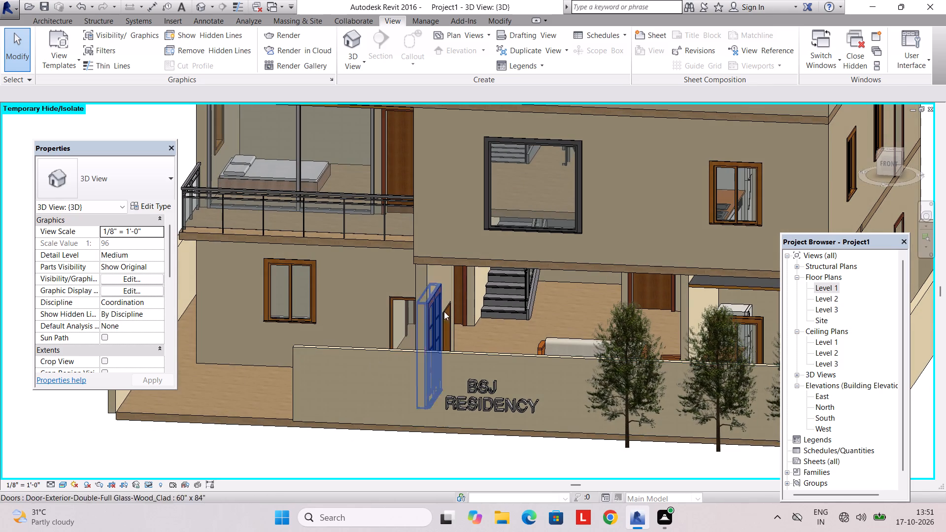
middle_click_drag(426, 293, 497, 247, "shift")
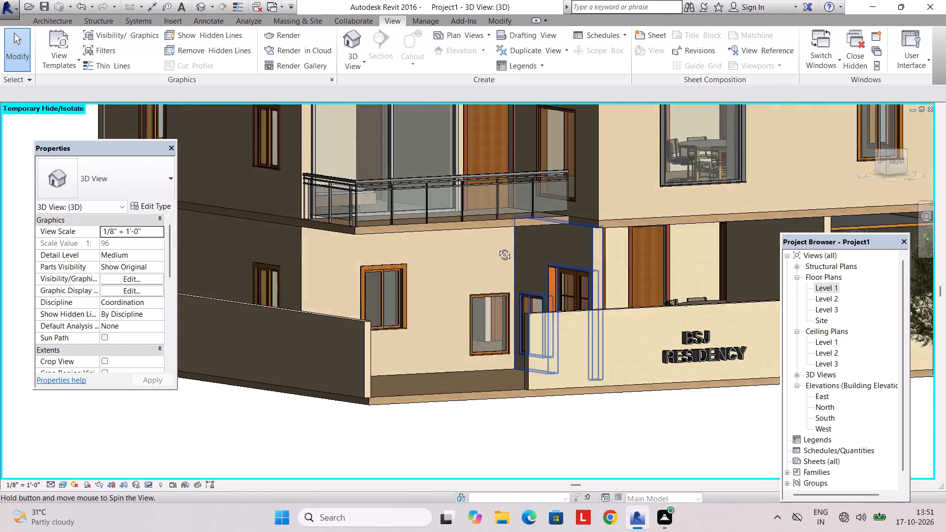
middle_click_drag(497, 247, 444, 251, "shift")
scroll(444, 251, "down", 3)
middle_click_drag(444, 251, 427, 272)
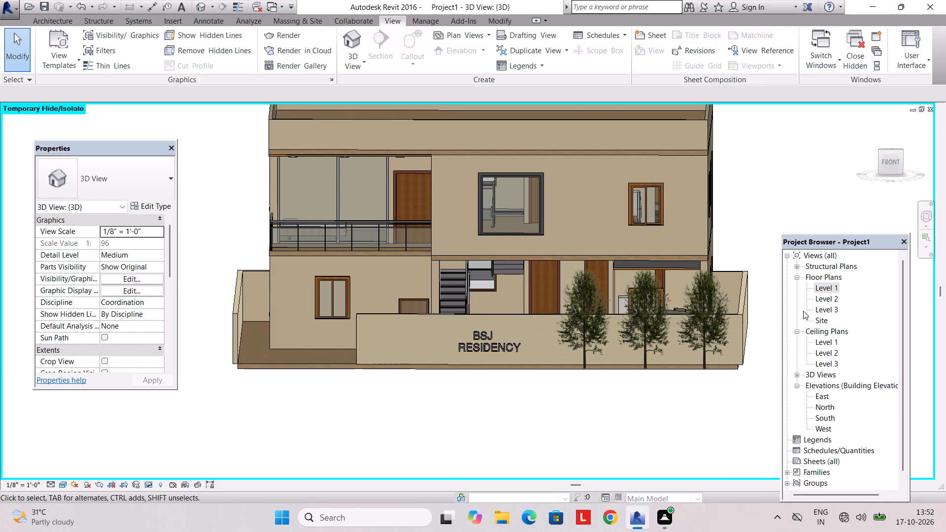
On the Level 1 floor plan, select the BSJ RESIDENCY model text on the front boundary wall and open its depth for editing.
double_click(823, 288)
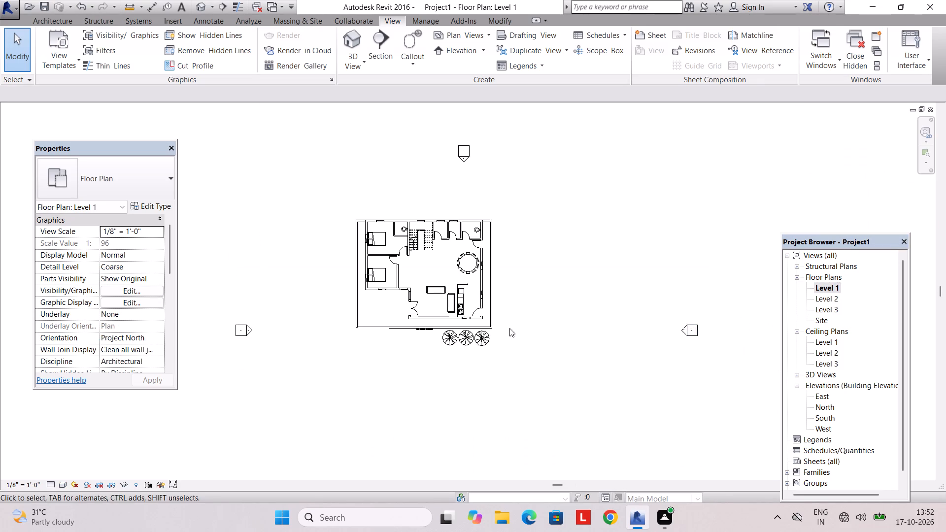
scroll(395, 342, "up", 2)
left_click(443, 328)
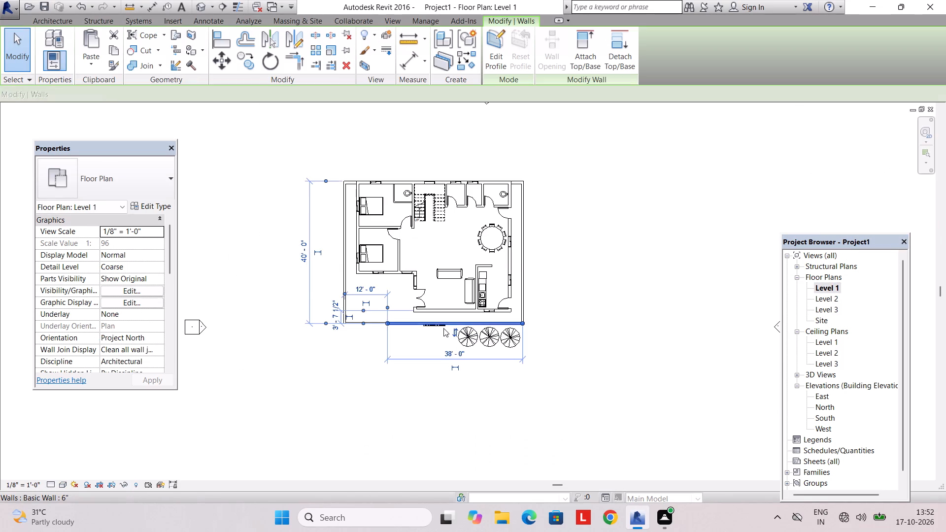
scroll(439, 328, "up", 3)
key("Escape")
left_click(438, 330)
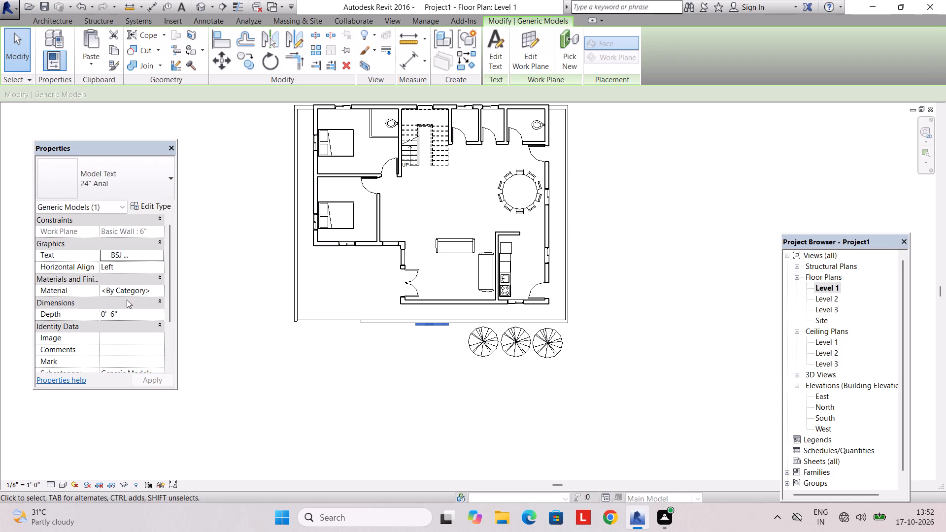
left_click(127, 311)
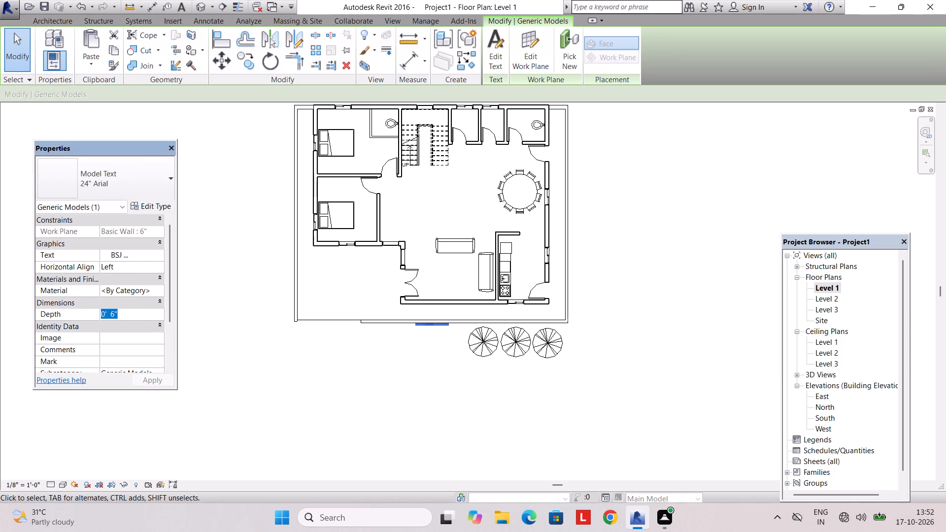
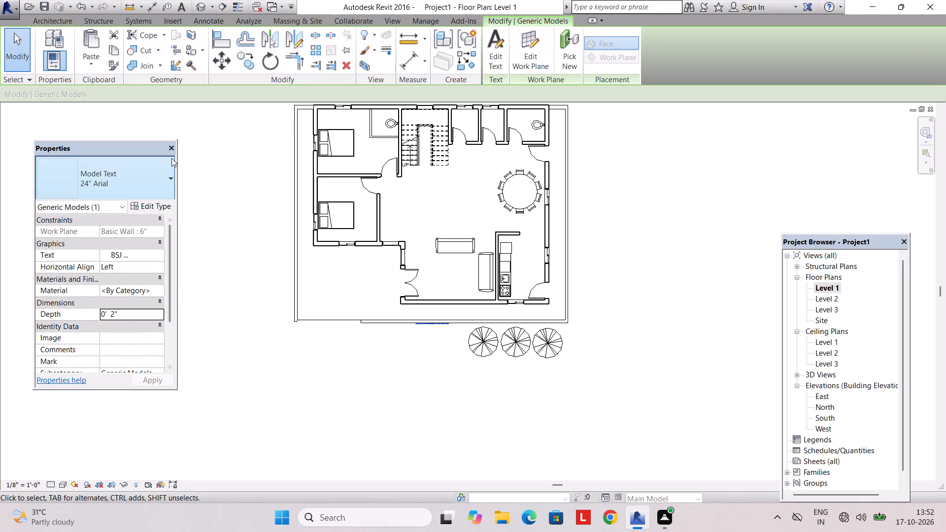
Assign the Stainless Steel material to the selected BSJ RESIDENCY model text.
left_click(163, 288)
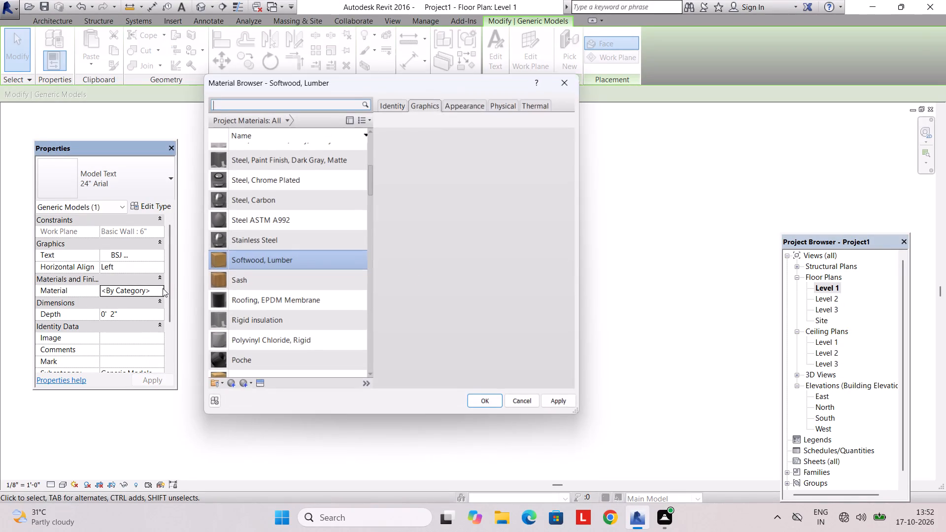
left_click(235, 286)
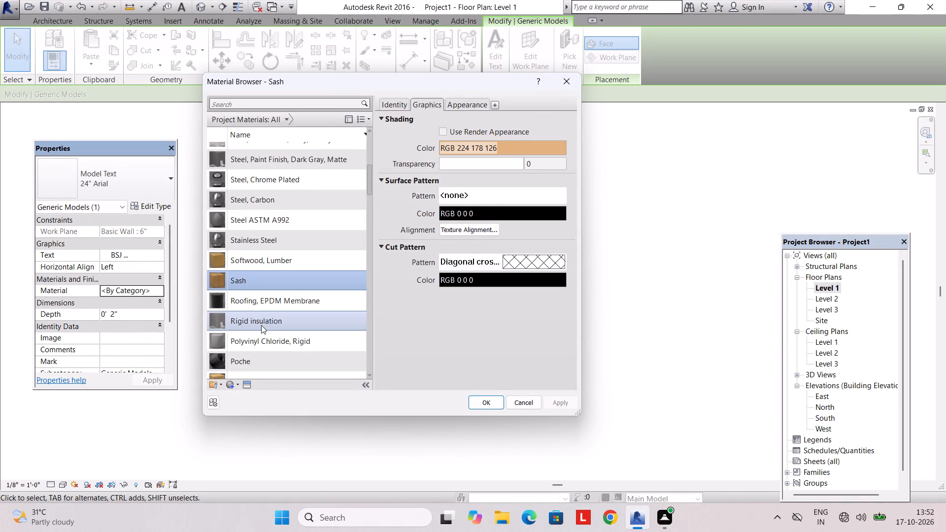
scroll(261, 327, "down", 7)
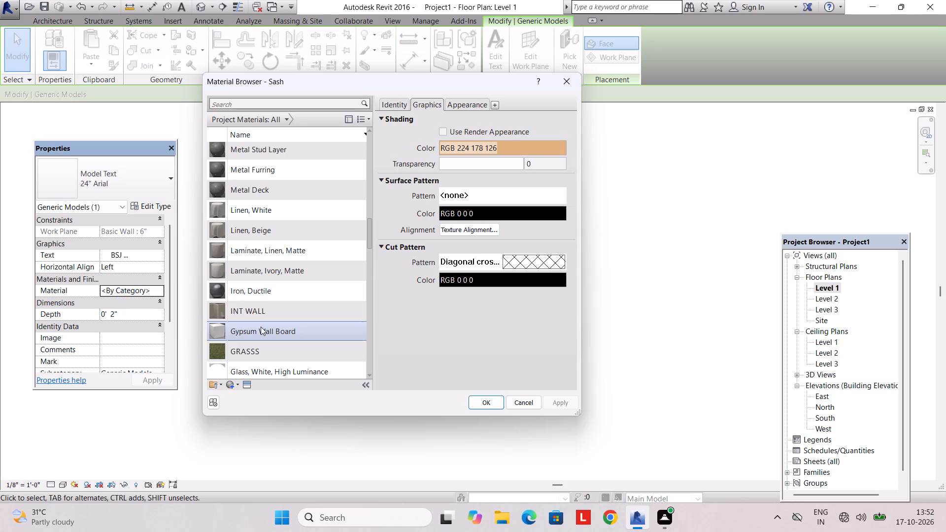
scroll(261, 327, "up", 7)
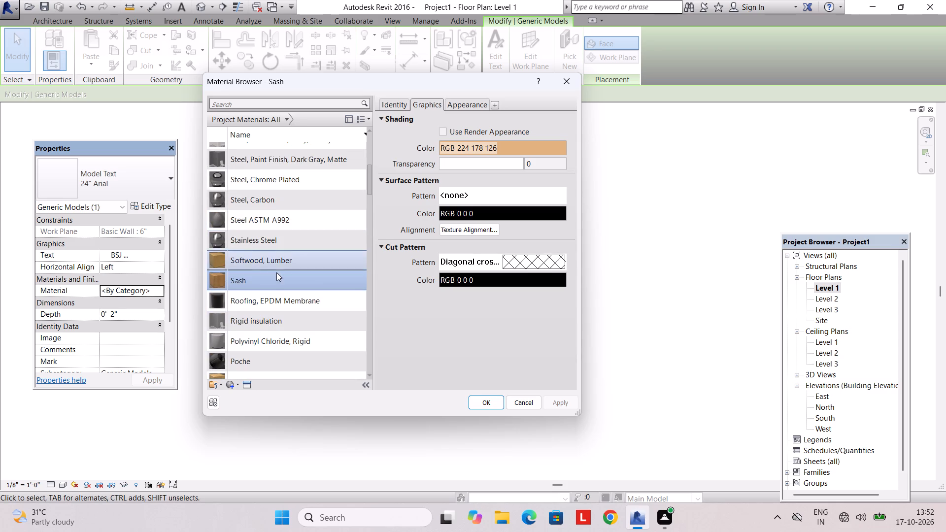
left_click(270, 239)
left_click(482, 401)
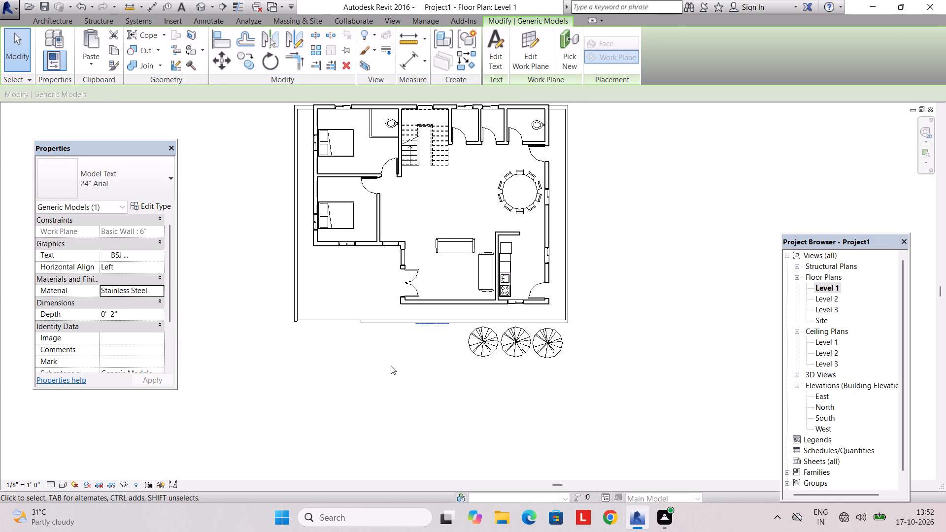
key("Escape")
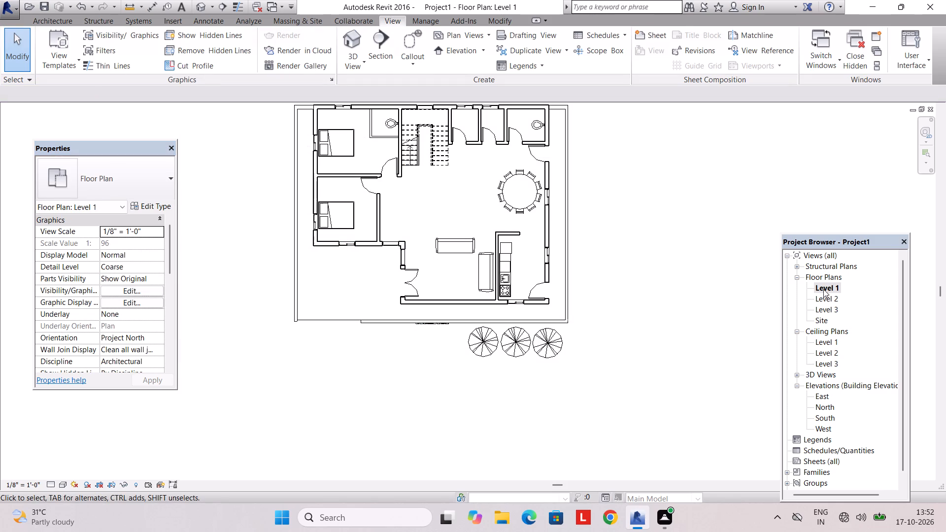
Place a perspective camera on the Level 1 plan, in front of the boundary wall and aimed through the house at the staircase.
double_click(823, 289)
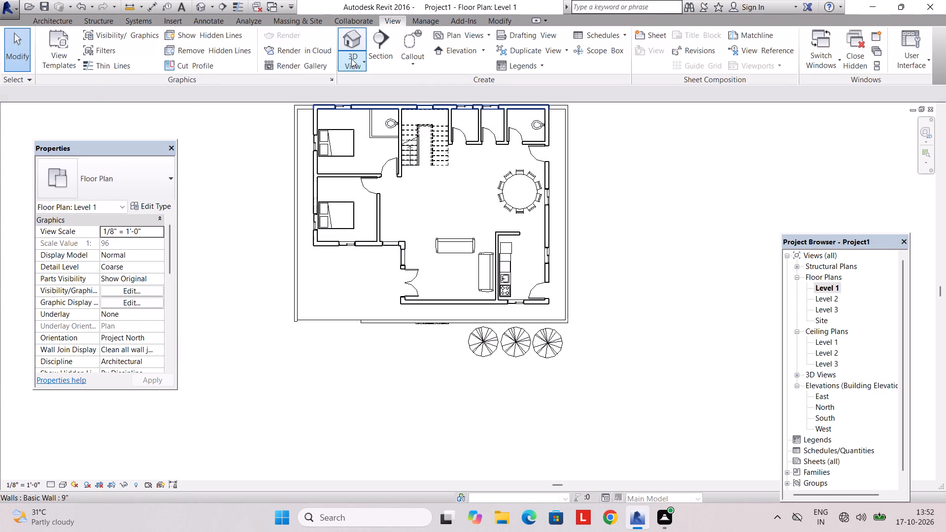
left_click(354, 56)
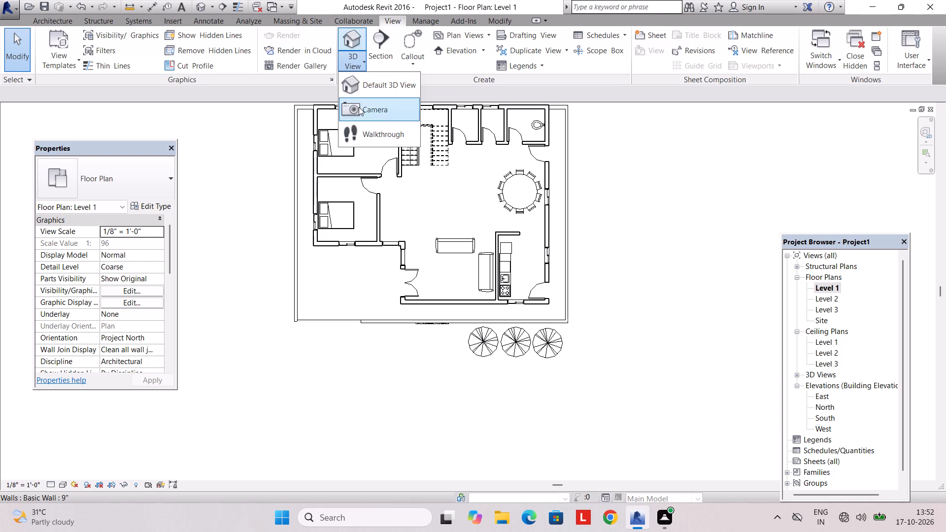
left_click(359, 107)
left_click(429, 466)
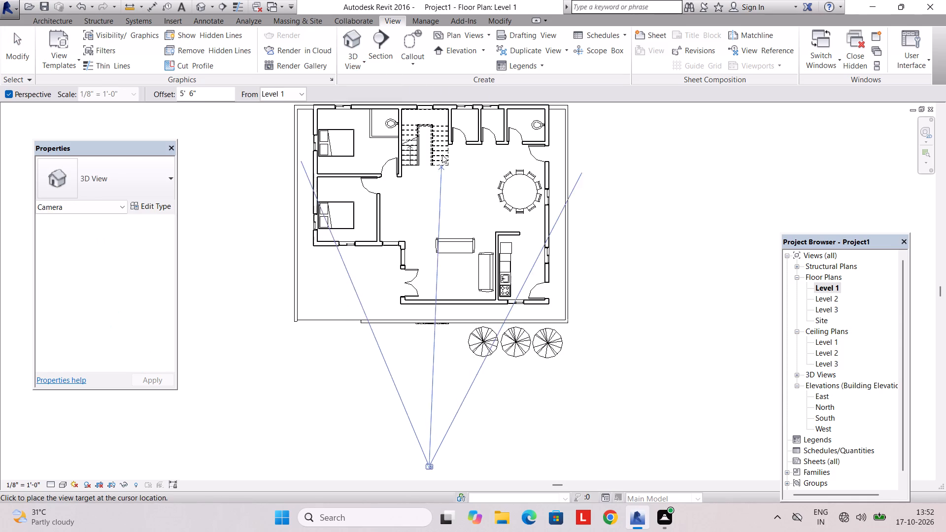
left_click(436, 136)
Enlarge the camera view's crop region on all four sides to take in the whole front facade, roof and trees.
scroll(470, 219, "down", 7)
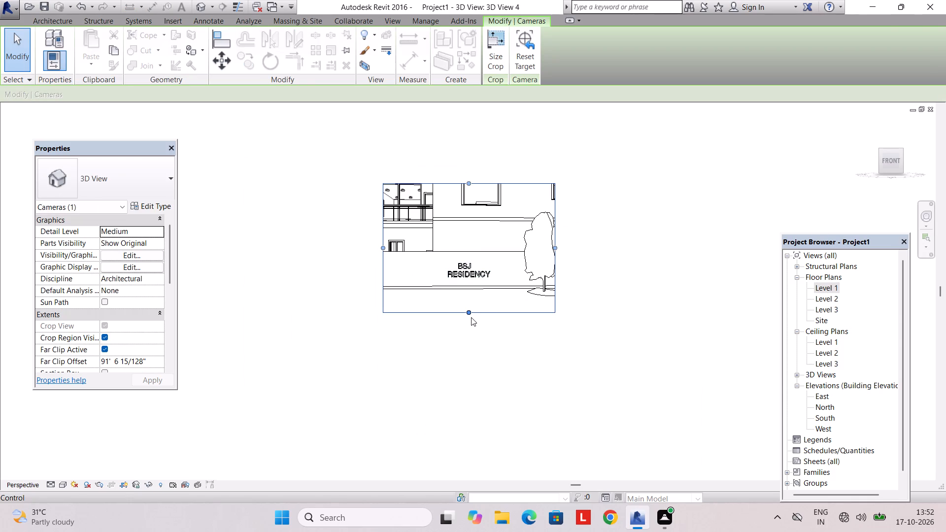
left_click_drag(554, 244, 641, 241)
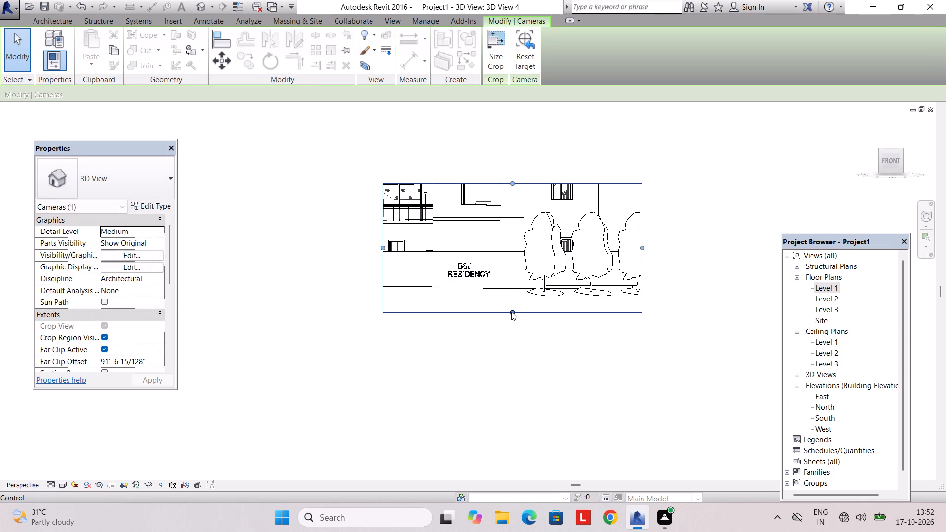
left_click_drag(511, 310, 510, 345)
left_click_drag(386, 263, 263, 274)
scroll(339, 272, "down", 3)
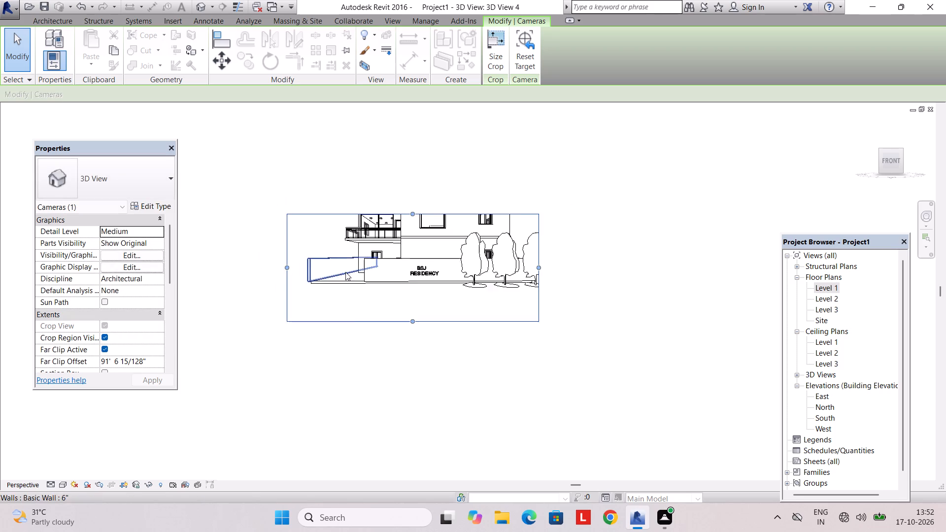
middle_click_drag(344, 287, 338, 367)
left_click_drag(404, 285, 393, 199)
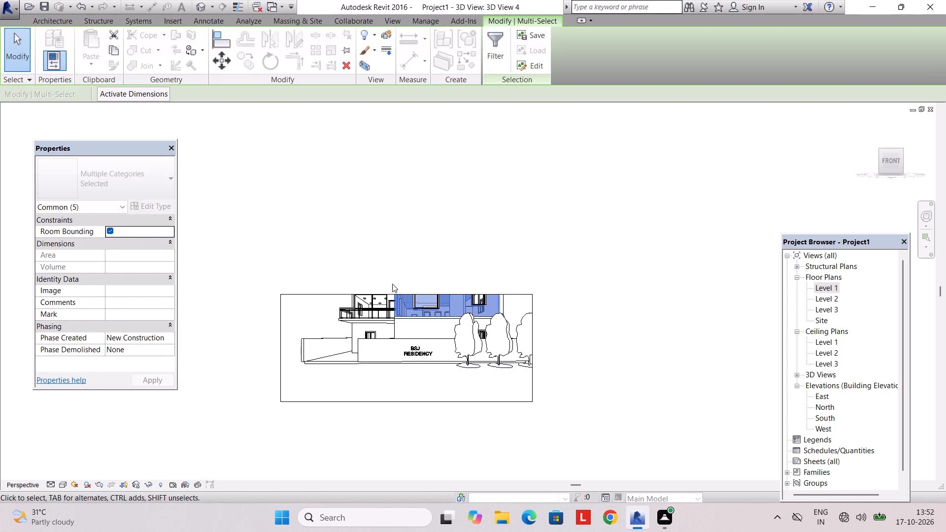
key("Escape")
left_click(376, 291)
left_click_drag(406, 291, 399, 242)
Trim the crop region's left side close to the boundary wall and its bottom edge up to the wall's base.
left_click_drag(282, 321, 318, 321)
left_click_drag(316, 320, 300, 322)
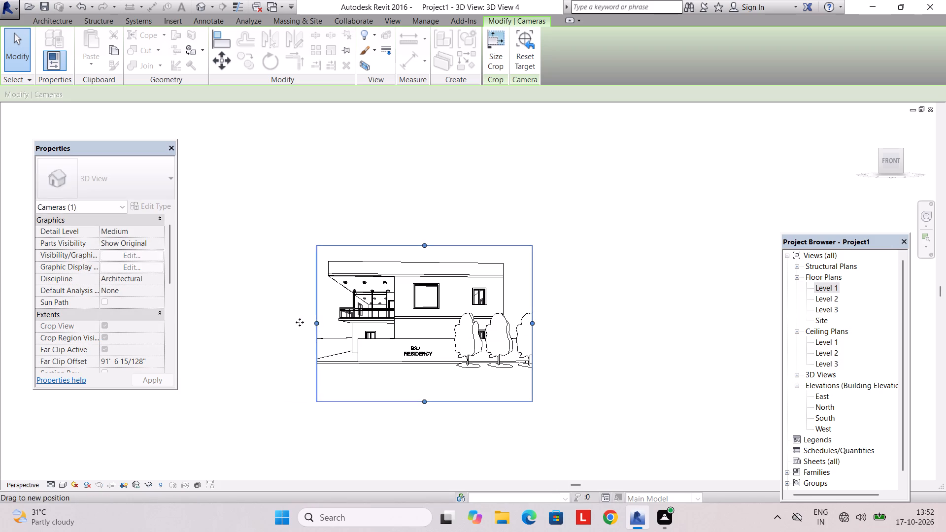
left_click_drag(300, 322, 296, 323)
left_click_drag(416, 402, 419, 368)
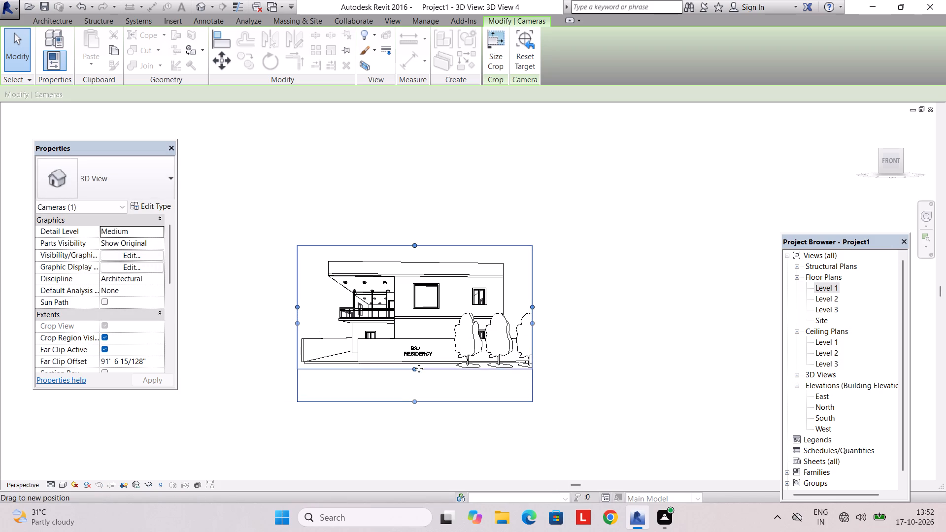
left_click_drag(419, 368, 419, 366)
scroll(419, 366, "up", 2)
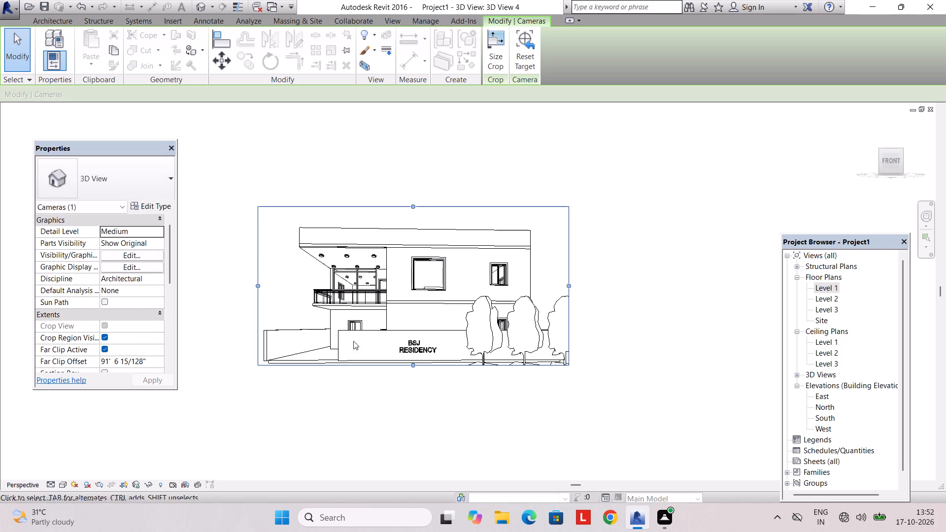
left_click_drag(259, 284, 269, 283)
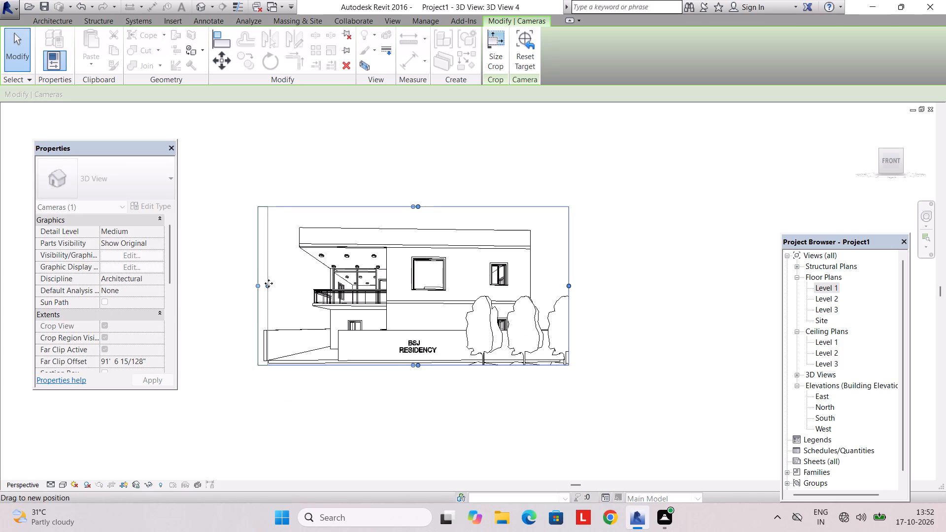
left_click_drag(269, 283, 267, 283)
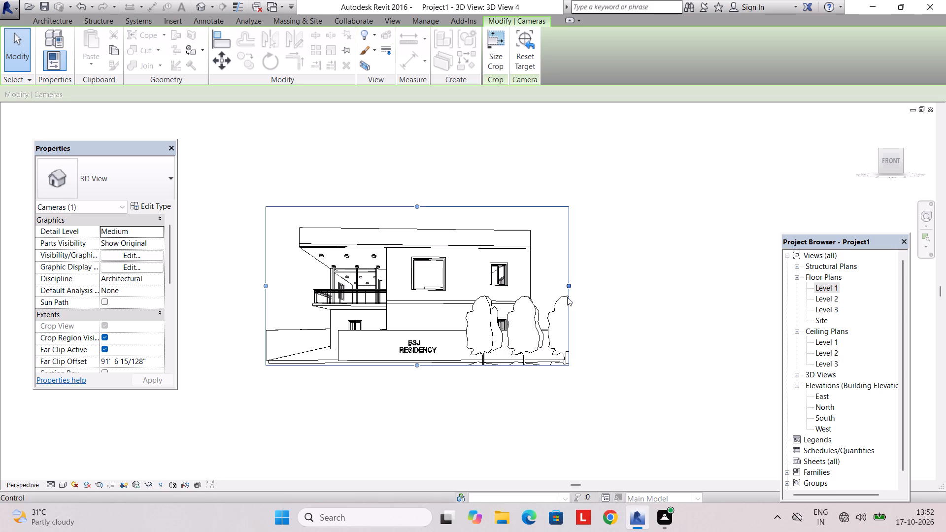
Configure the rendering with Medium quality, printer resolution at 150 DPI and the Exterior: Sun and Artificial lighting scheme.
scroll(535, 338, "up", 2)
middle_click_drag(427, 385, 501, 416)
scroll(419, 366, "up", 1)
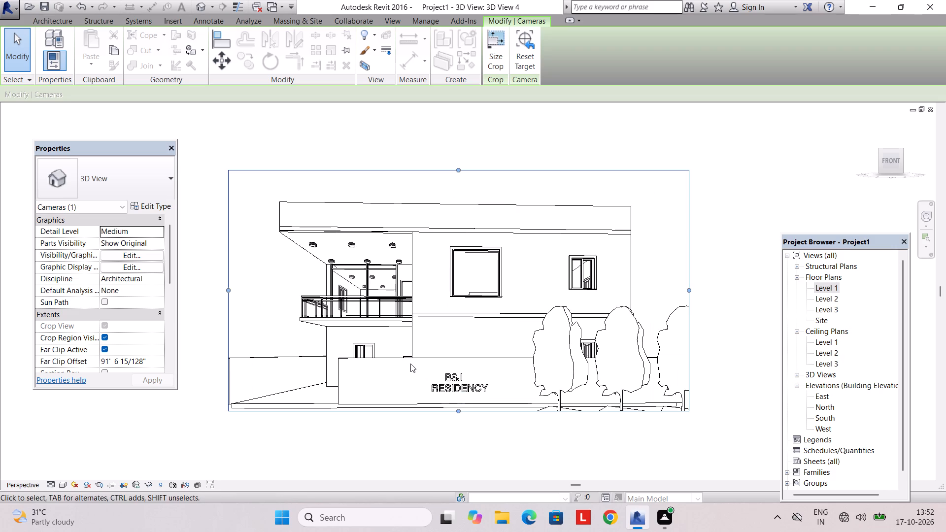
type("RR")
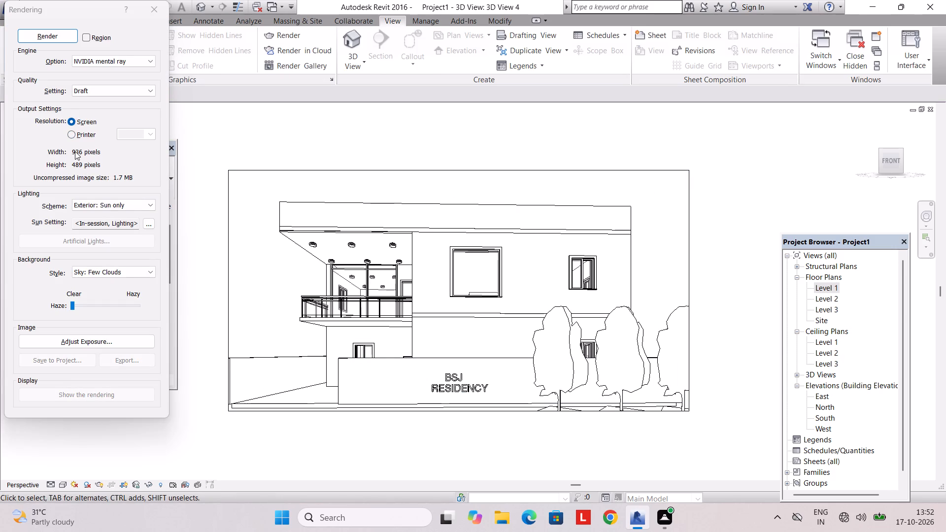
left_click(77, 131)
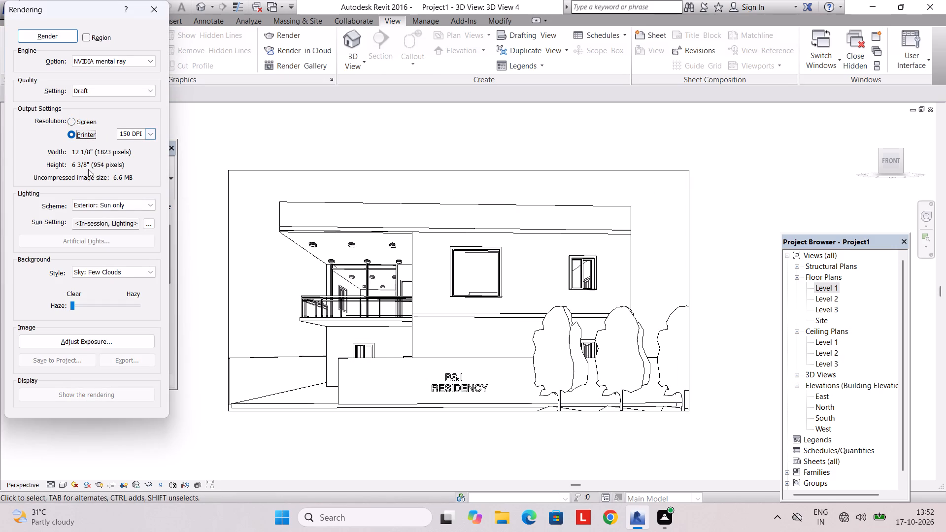
left_click(153, 130)
left_click(142, 160)
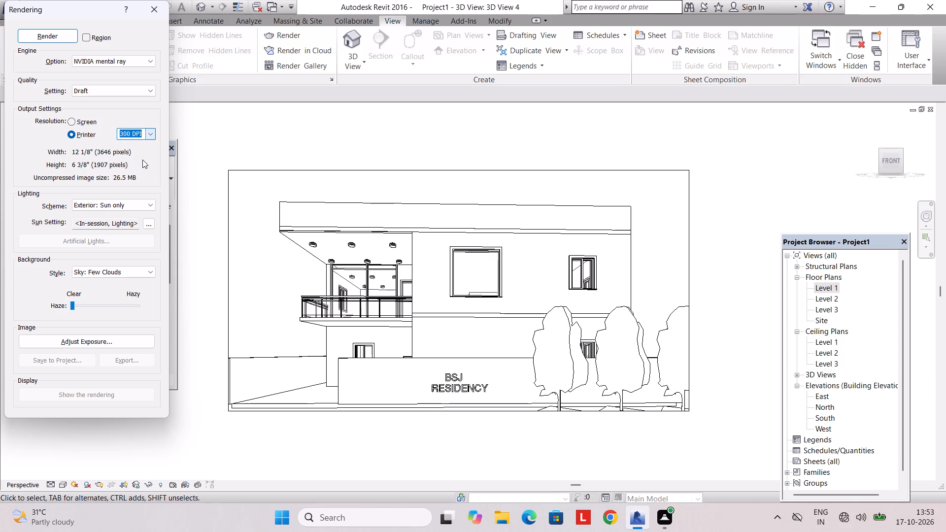
left_click(149, 128)
left_click(141, 151)
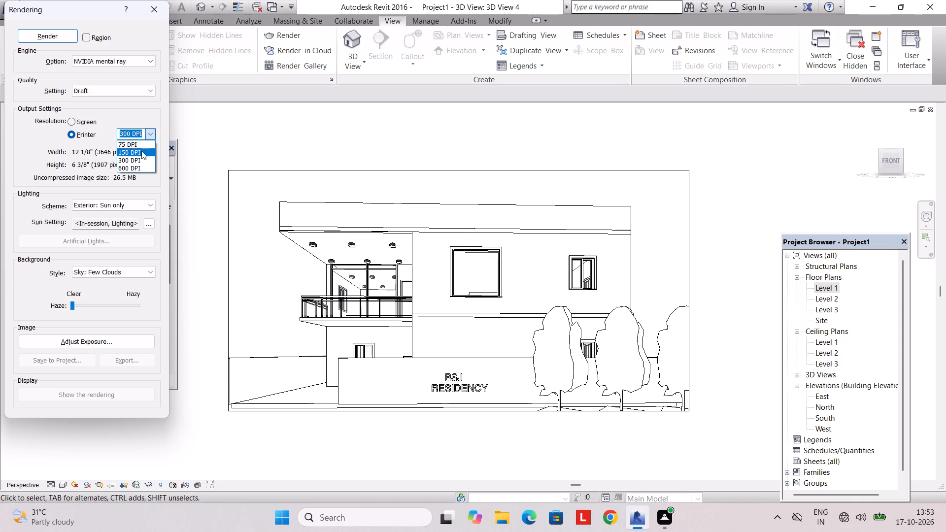
left_click(135, 95)
left_click(124, 118)
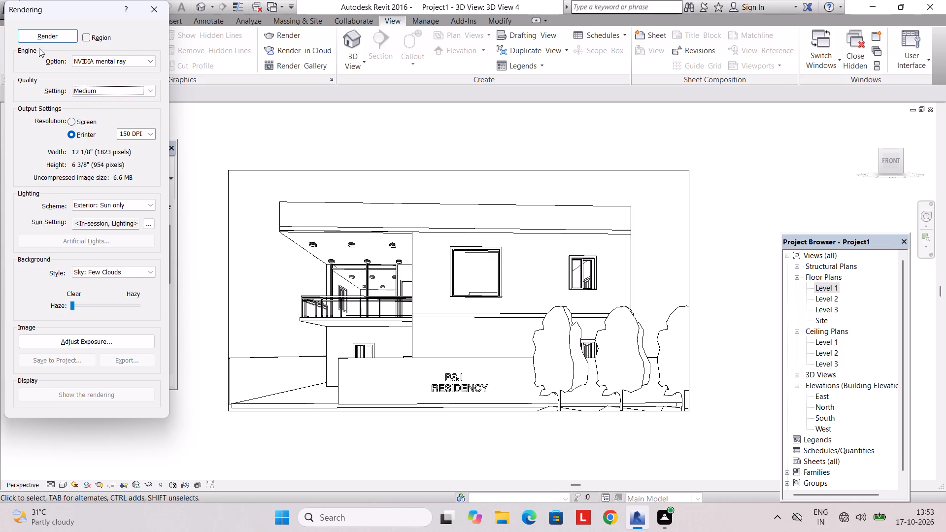
left_click(118, 207)
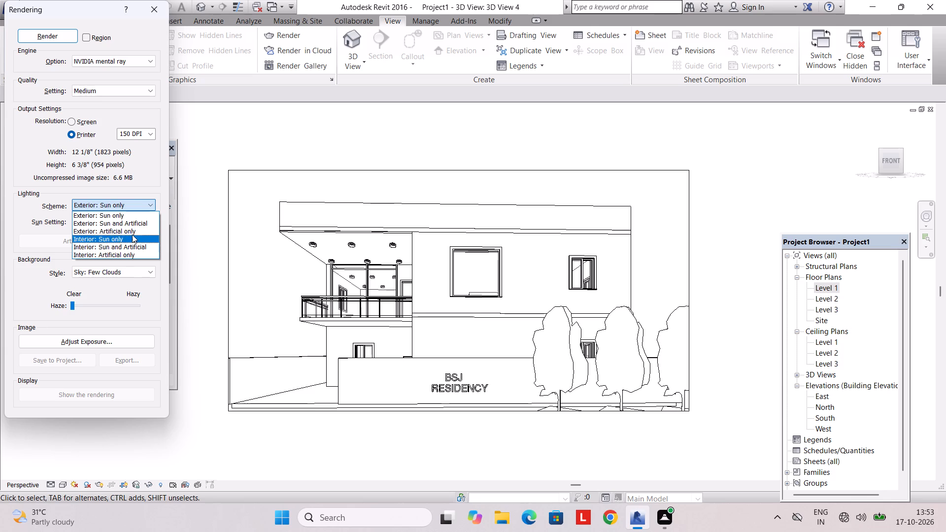
left_click(132, 226)
Render the front camera view and close the rendering settings.
left_click(46, 38)
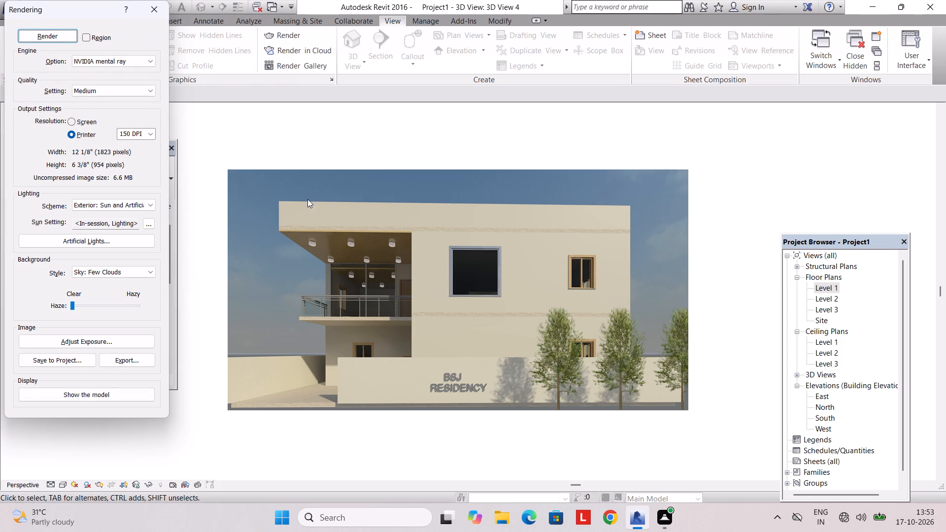
left_click(159, 11)
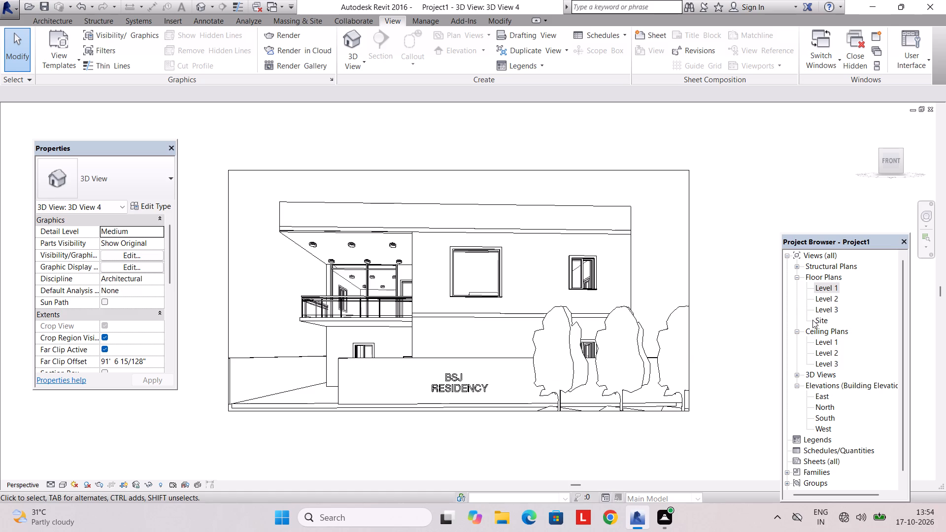
Bring up the Level 1 floor plan and start printing it with the print range set to the current window.
double_click(825, 285)
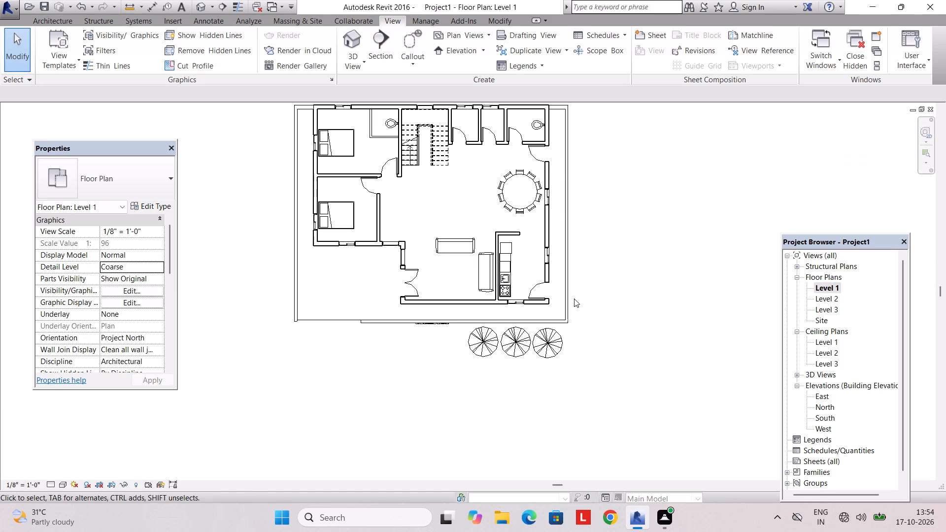
middle_click_drag(574, 295, 576, 363)
scroll(577, 344, "up", 3)
middle_click_drag(580, 345, 625, 366)
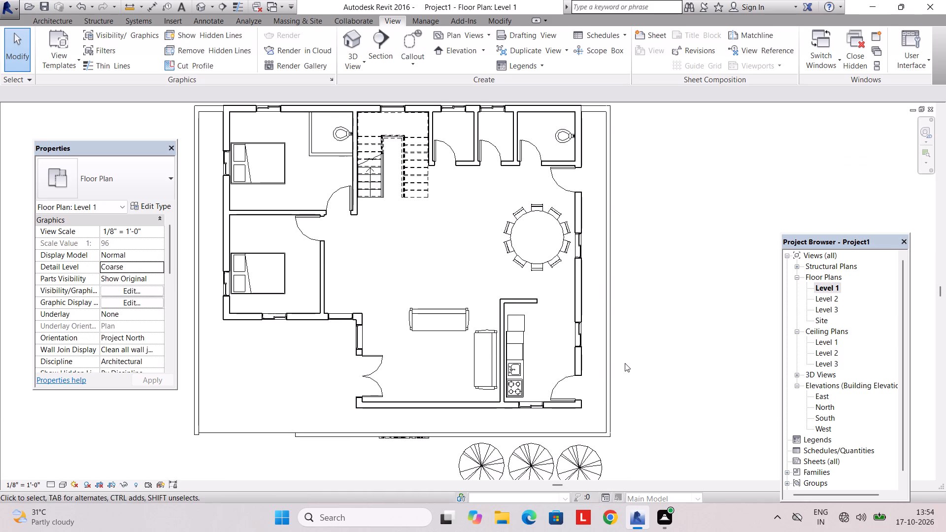
scroll(625, 363, "down", 1)
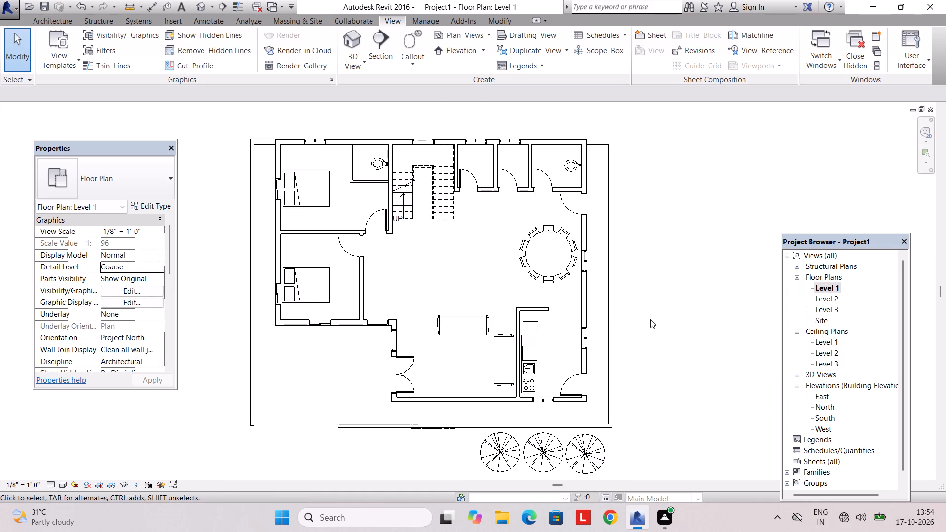
key("ctrl+p")
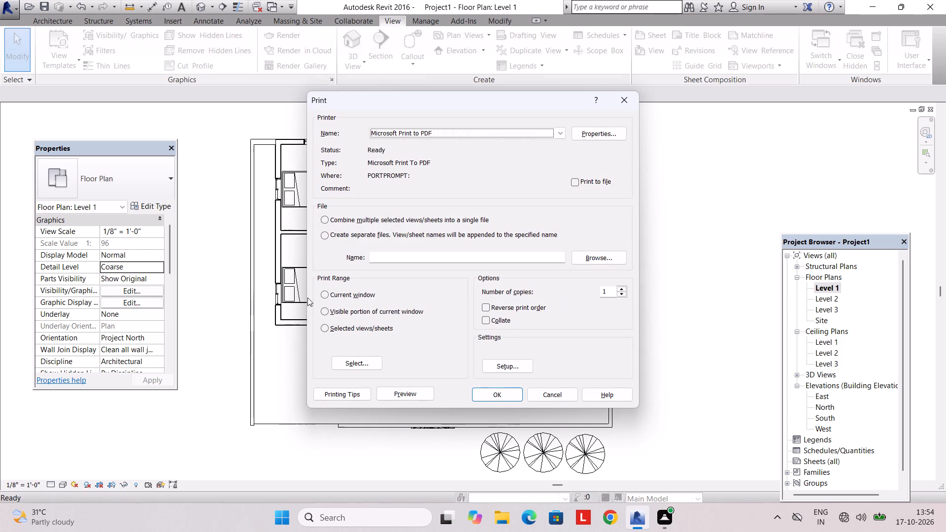
left_click(321, 297)
Set the PDF printer's document properties to Landscape orientation and A4 paper size.
left_click(593, 135)
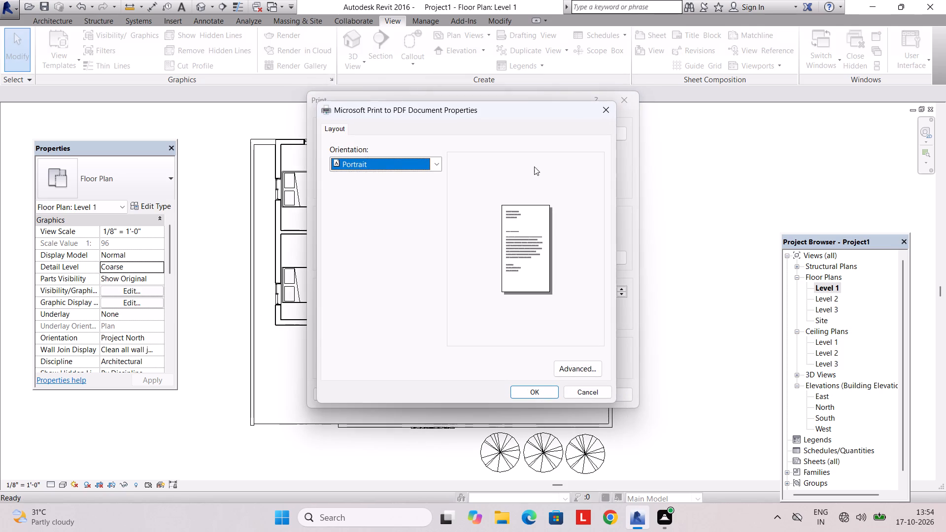
left_click(439, 165)
left_click(426, 179)
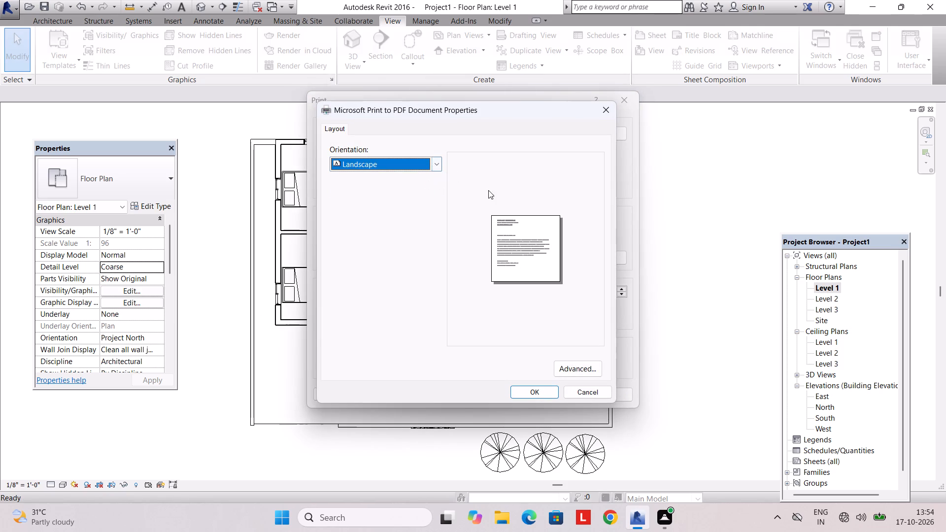
left_click(577, 361)
left_click(472, 153)
scroll(471, 219, "up", 4)
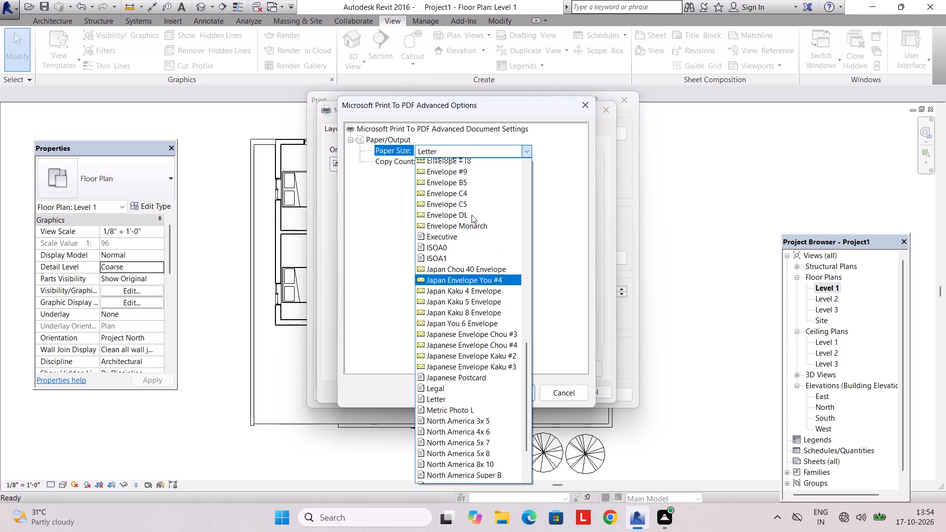
scroll(472, 215, "up", 5)
left_click(428, 167)
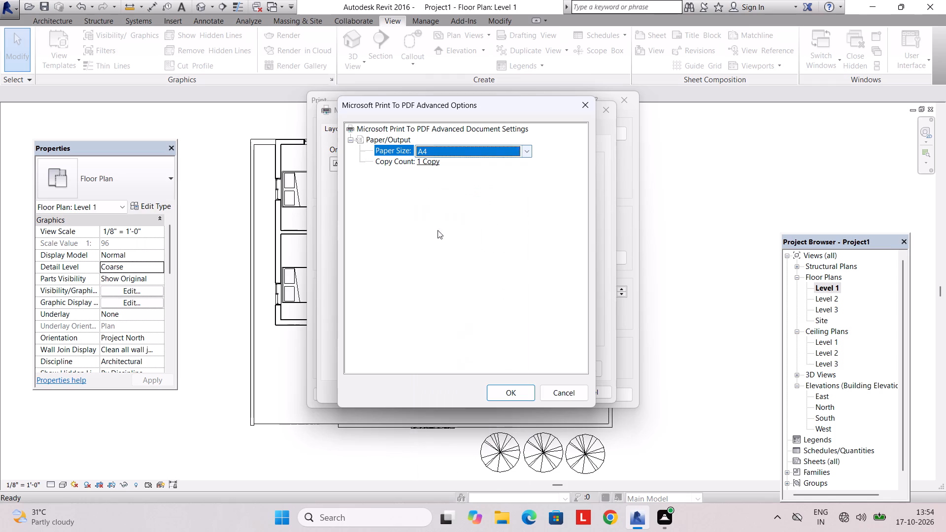
left_click(496, 393)
left_click(530, 391)
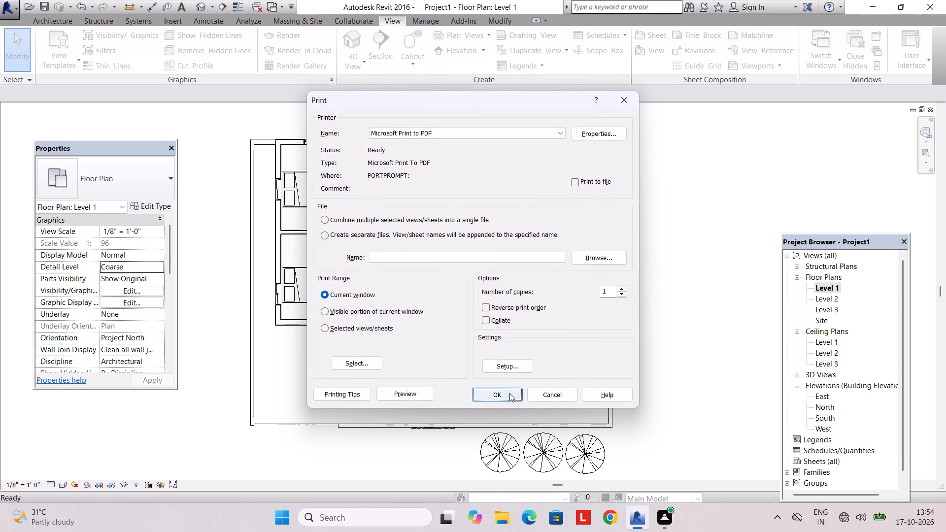
Print the Level 1 floor plan to a PDF named "2BHK LUXURY G+1" in the FUJI REVIT folder.
left_click(508, 392)
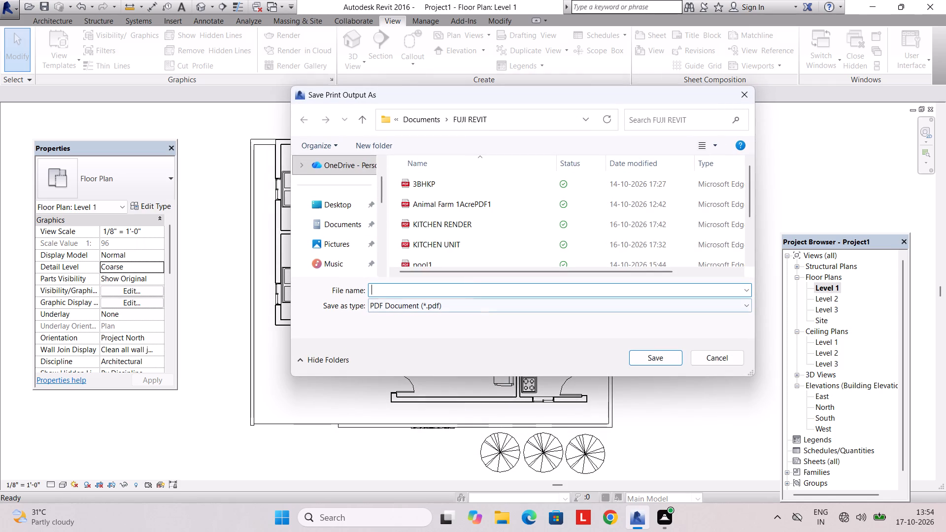
left_click(412, 292)
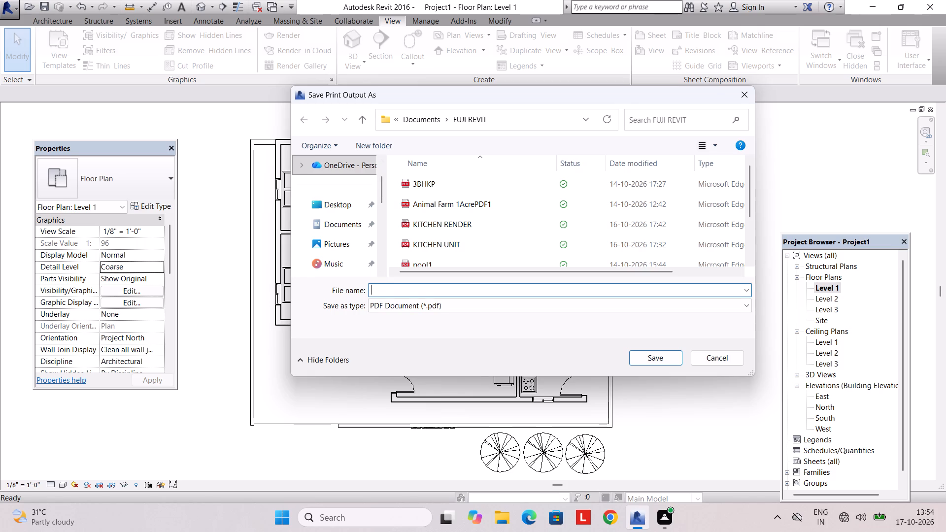
type("2BHK LU")
key("x")
type("RY")
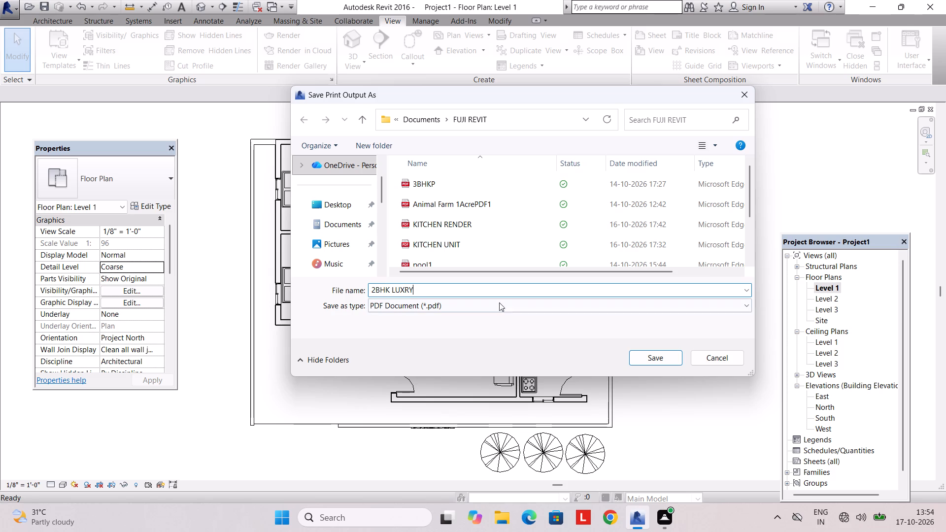
left_click(403, 288)
key("u")
left_click(455, 286)
key("space")
key("g")
key("shift+plus")
key("shift+BackSpace")
key("shift+plus")
key("1")
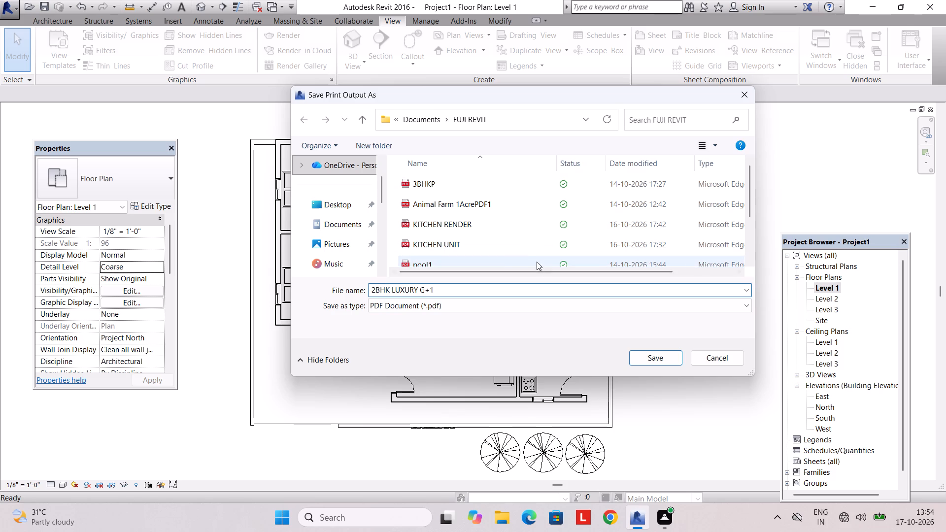
left_click(665, 356)
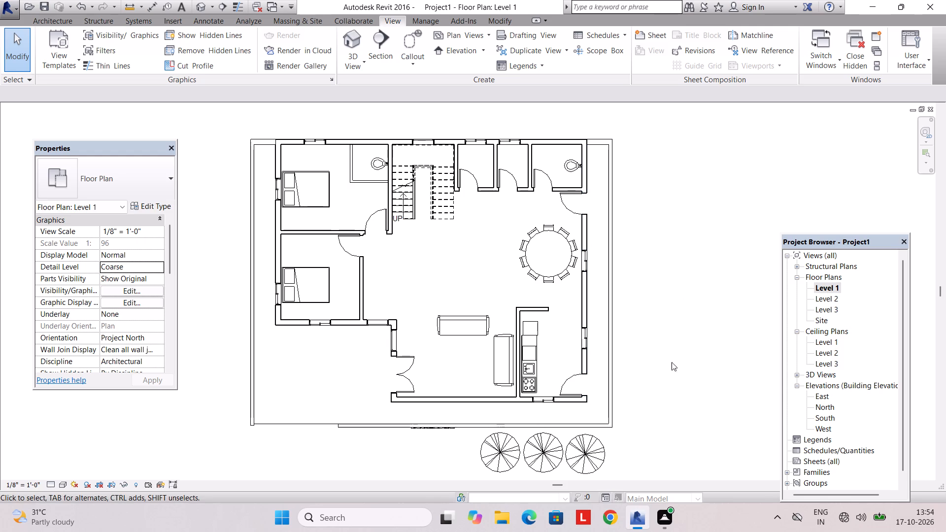
Darken the wall paint colour of the EXT WALL material used by the 9" exterior walls to RGB 159 125 47.
left_click(438, 403)
type("SA")
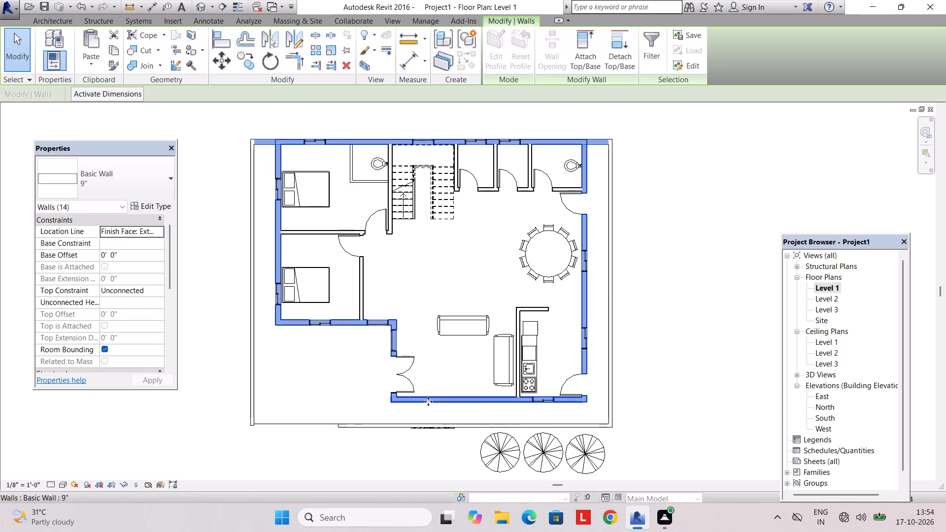
left_click(144, 200)
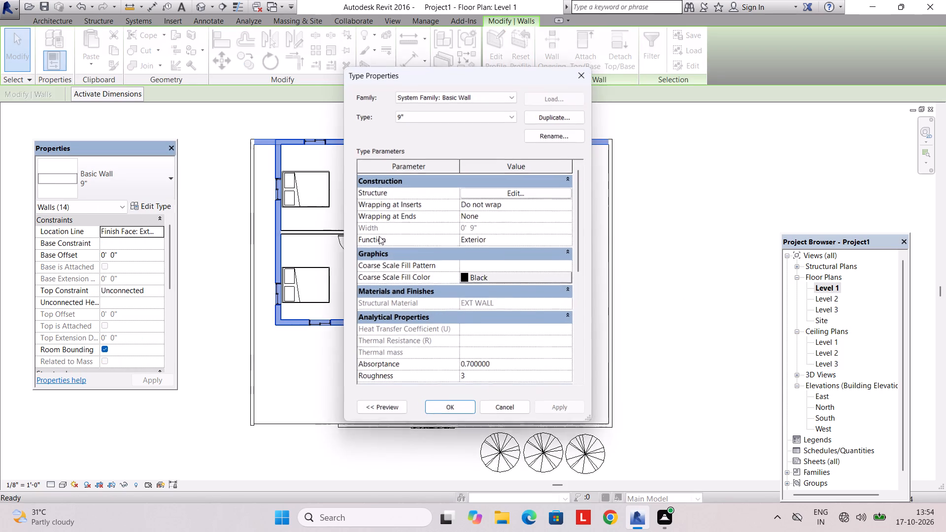
left_click(517, 190)
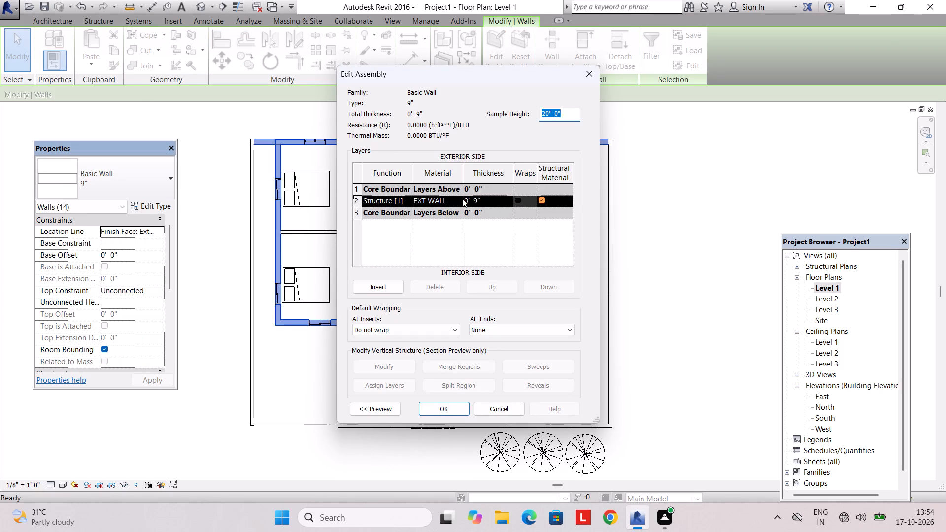
left_click(462, 199)
left_click(455, 198)
left_click(457, 199)
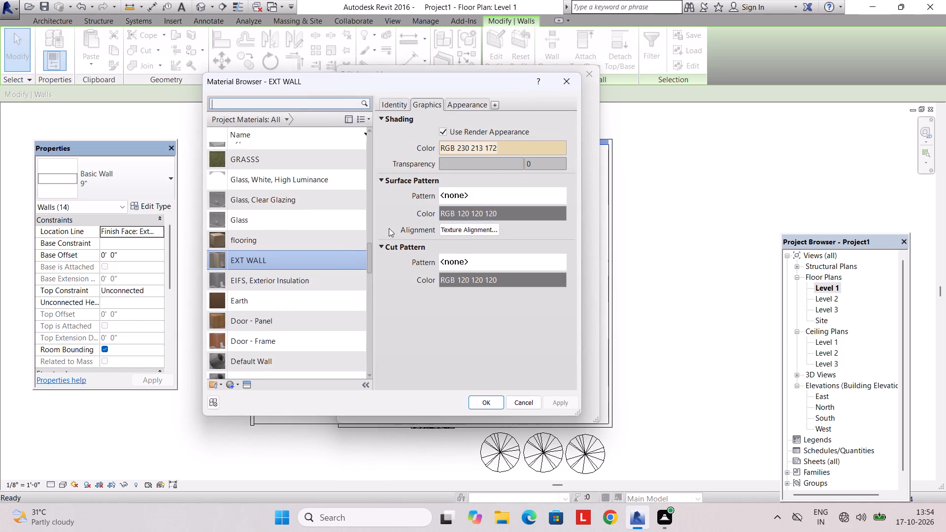
left_click(481, 100)
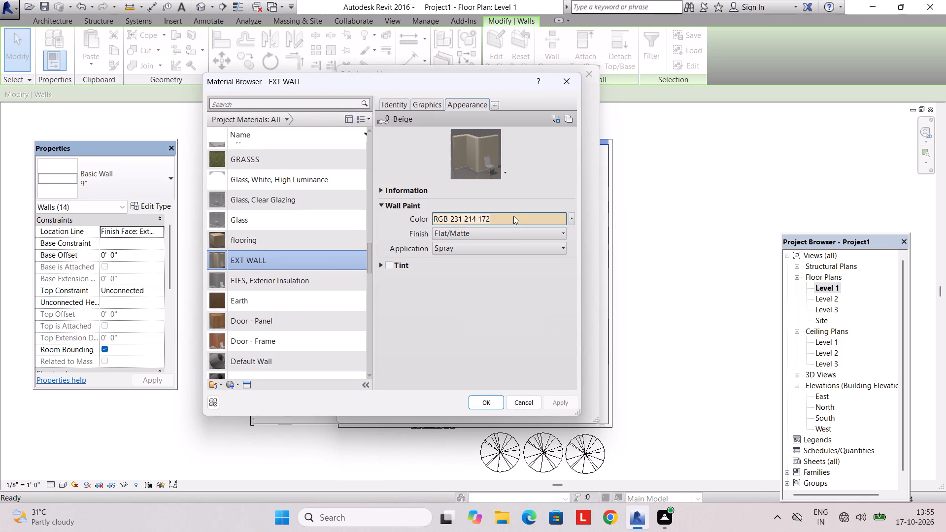
left_click(513, 216)
left_click_drag(523, 178, 523, 220)
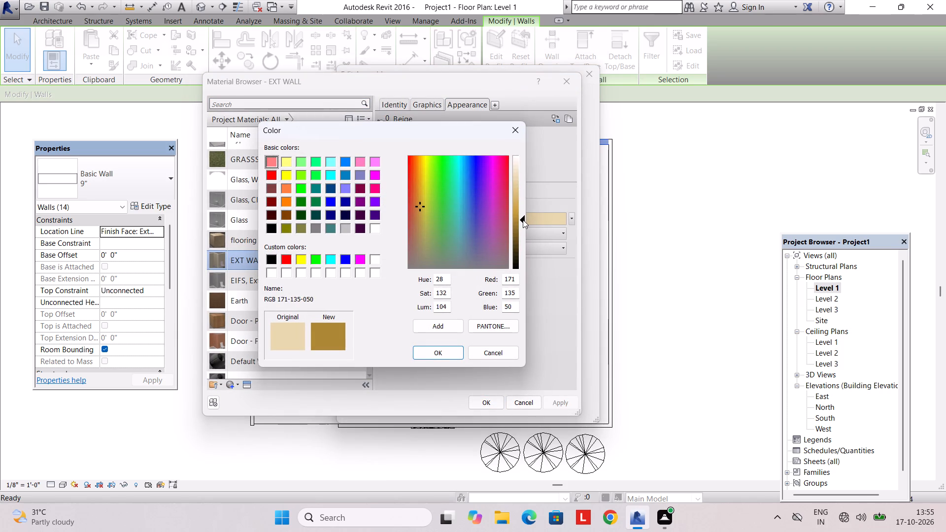
left_click_drag(523, 220, 523, 223)
left_click(445, 355)
left_click(482, 409)
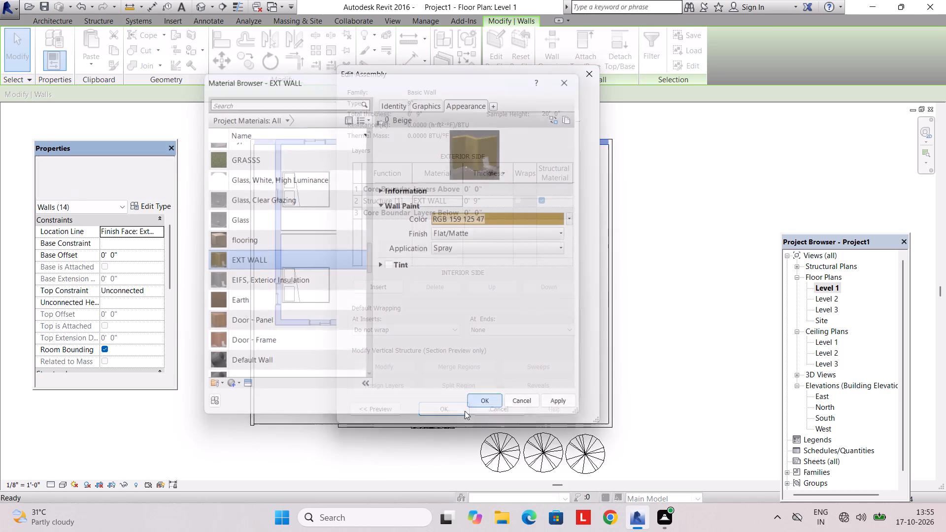
left_click(453, 410)
left_click(453, 410)
key("Escape")
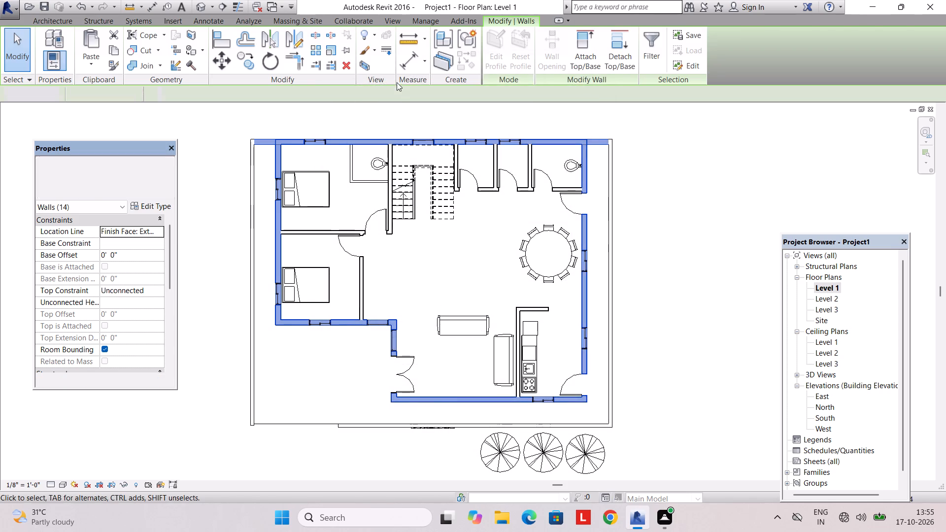
Examine the front facade's wall colour in the 3D view.
left_click(354, 63)
left_click(357, 73)
scroll(426, 278, "down", 1)
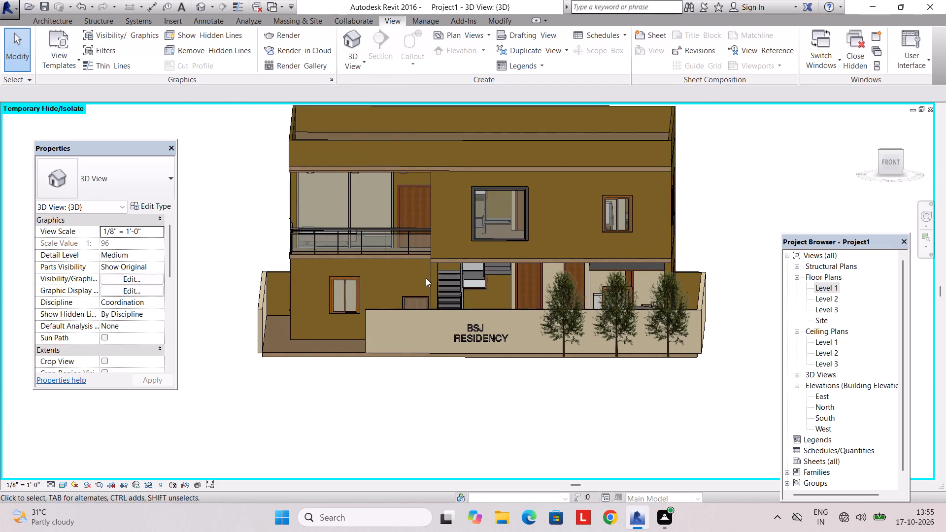
middle_click_drag(426, 278, 425, 233)
middle_click_drag(425, 233, 422, 254)
middle_click_drag(422, 255, 420, 276, "shift")
middle_click_drag(420, 276, 421, 276, "shift")
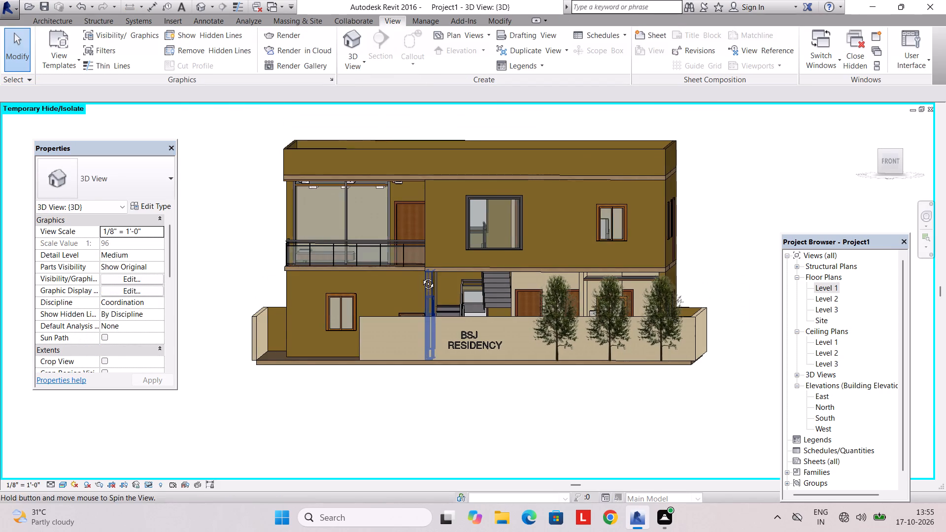
middle_click_drag(421, 276, 428, 279, "shift")
Reopen the Level 1 floor plan.
double_click(825, 288)
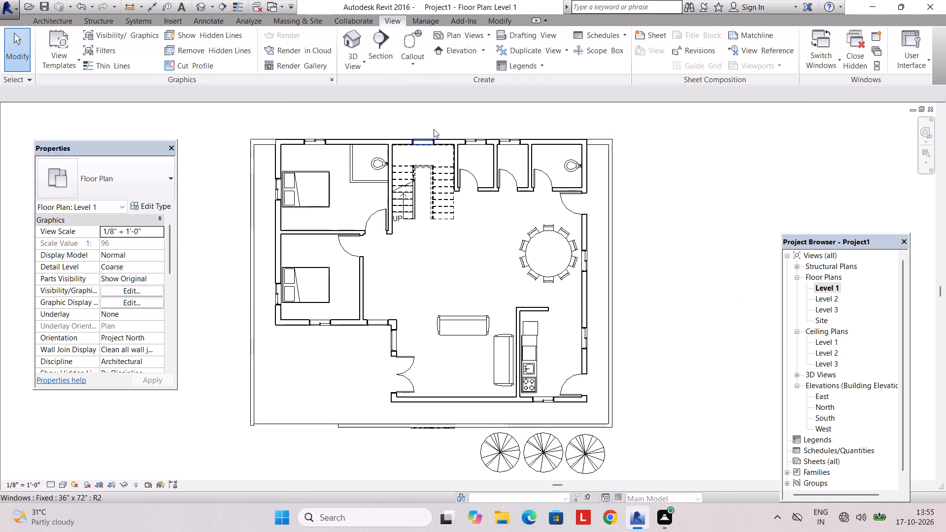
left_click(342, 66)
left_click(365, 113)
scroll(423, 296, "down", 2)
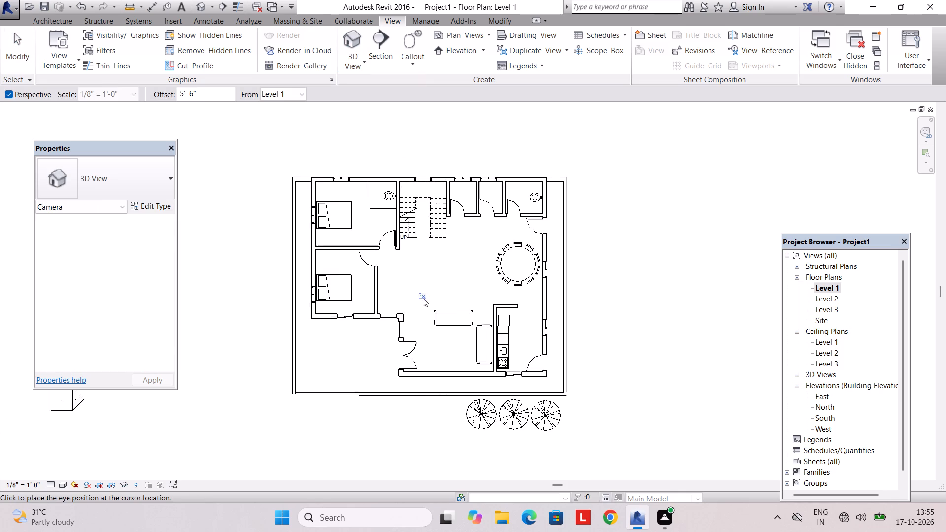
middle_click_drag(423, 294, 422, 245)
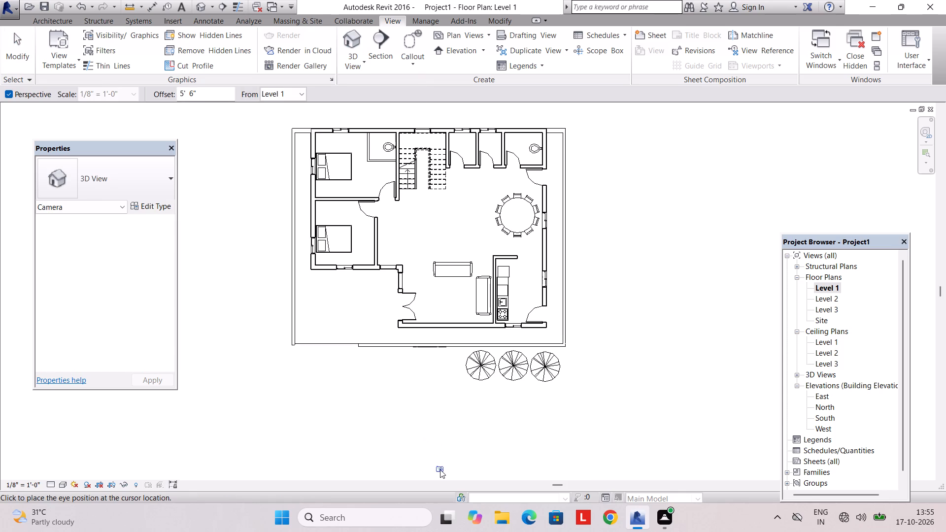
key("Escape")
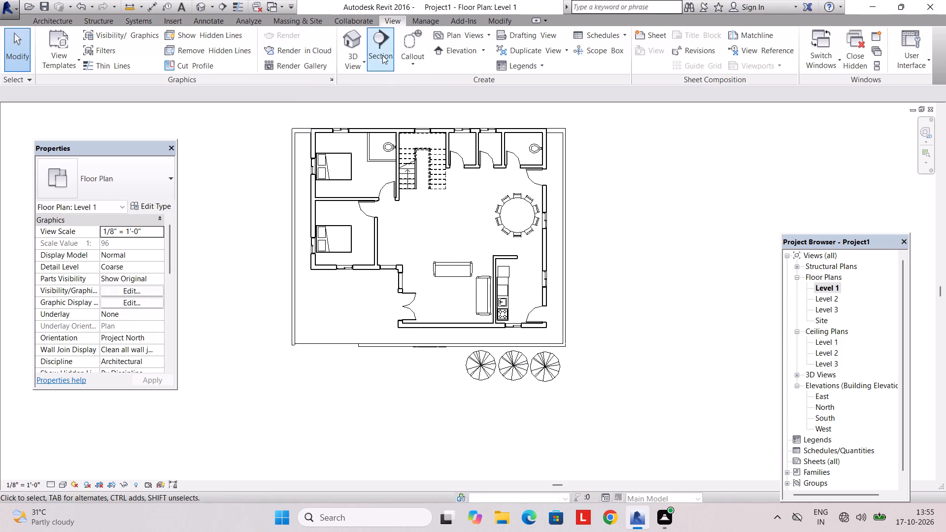
Create a toposurface of about 8,160 sq ft at -0' 6" elevation by placing points all around the house and compound wall.
left_click(283, 17)
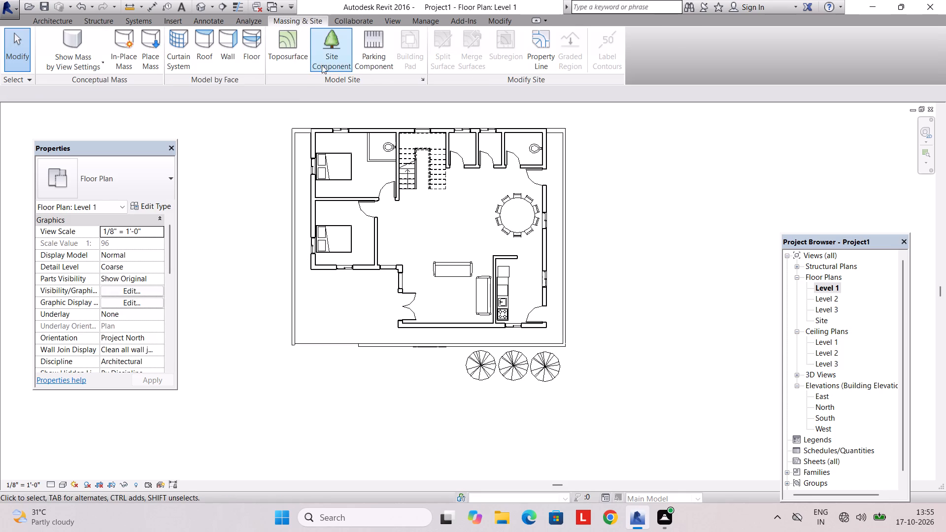
left_click(304, 51)
middle_click_drag(309, 183, 302, 292)
scroll(301, 264, "down", 1)
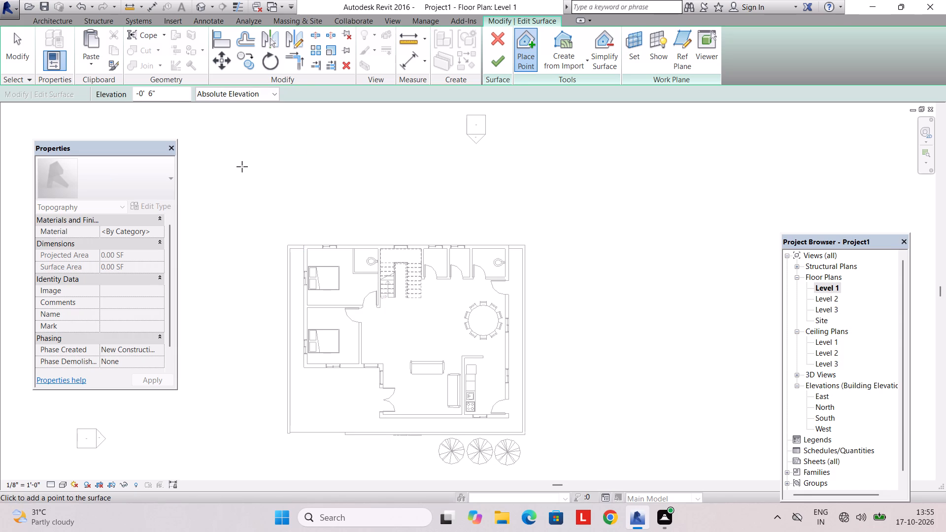
left_click(242, 166)
left_click(587, 170)
left_click_drag(683, 430, 686, 434)
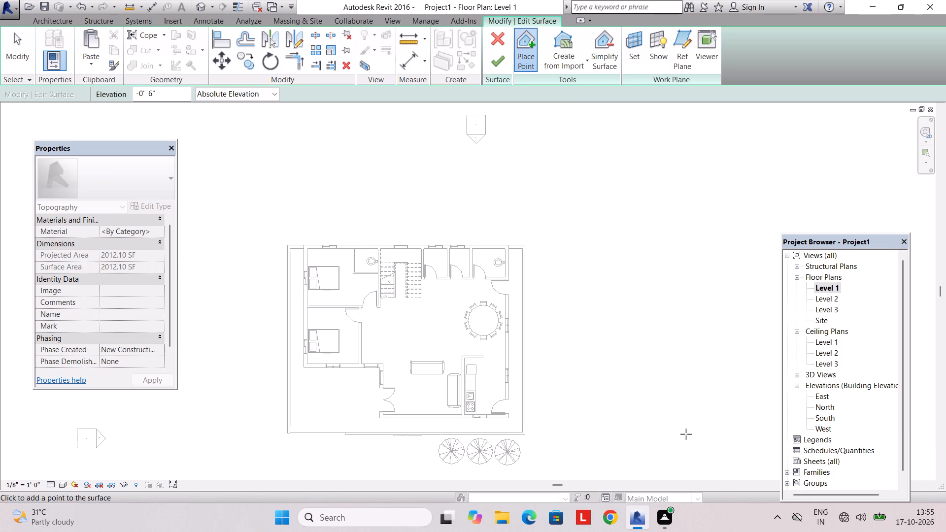
middle_click_drag(667, 390, 672, 263)
left_click(649, 463)
left_click_drag(347, 457, 346, 457)
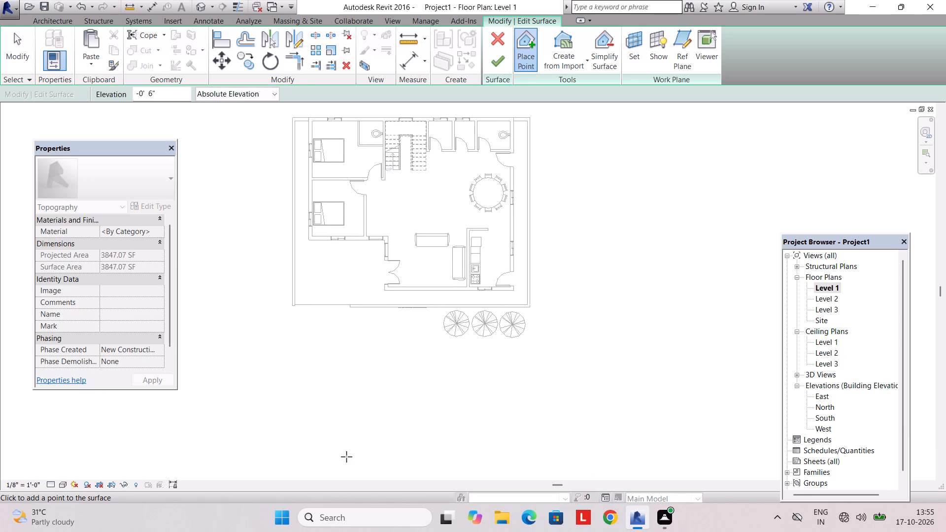
left_click_drag(346, 457, 330, 446)
middle_click_drag(243, 286, 294, 247)
left_click_drag(263, 401, 250, 343)
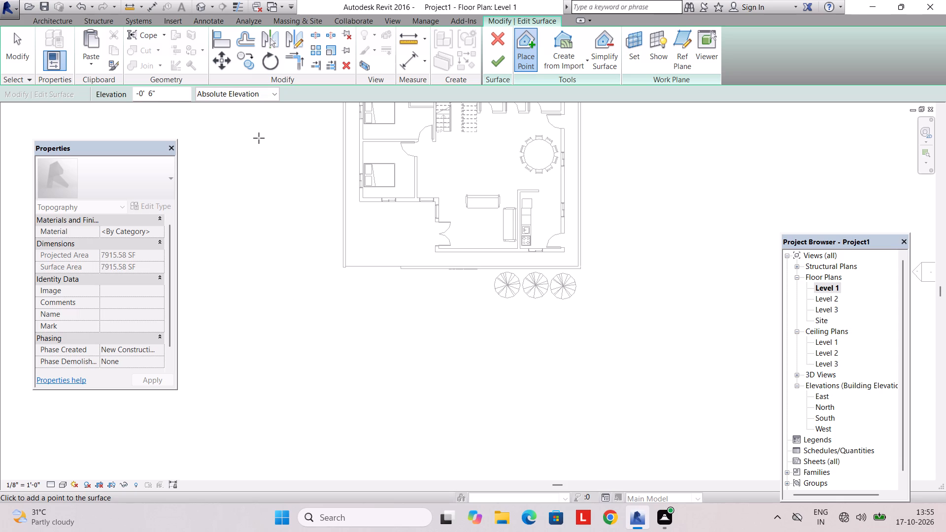
left_click(259, 137)
left_click(507, 68)
key("Escape")
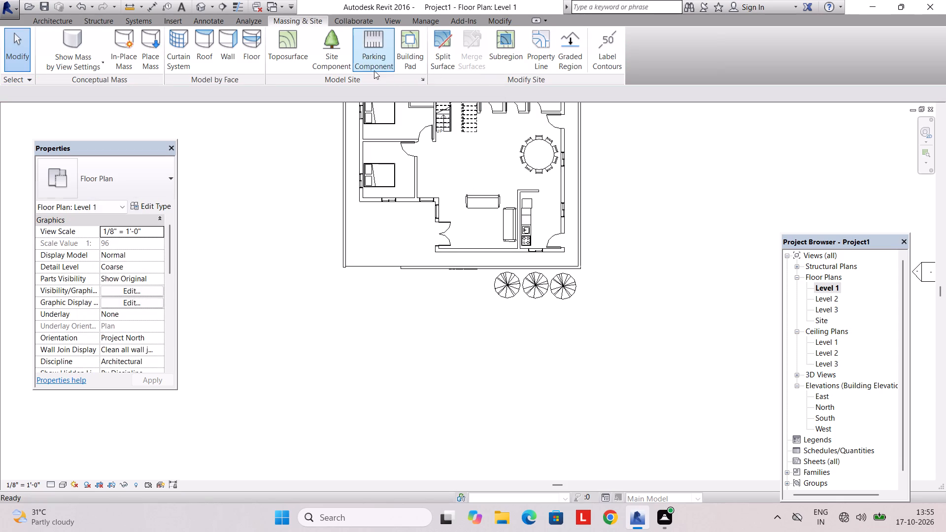
Assign the GRASSS material to the new toposurface in the default 3D view.
left_click(383, 19)
left_click(355, 37)
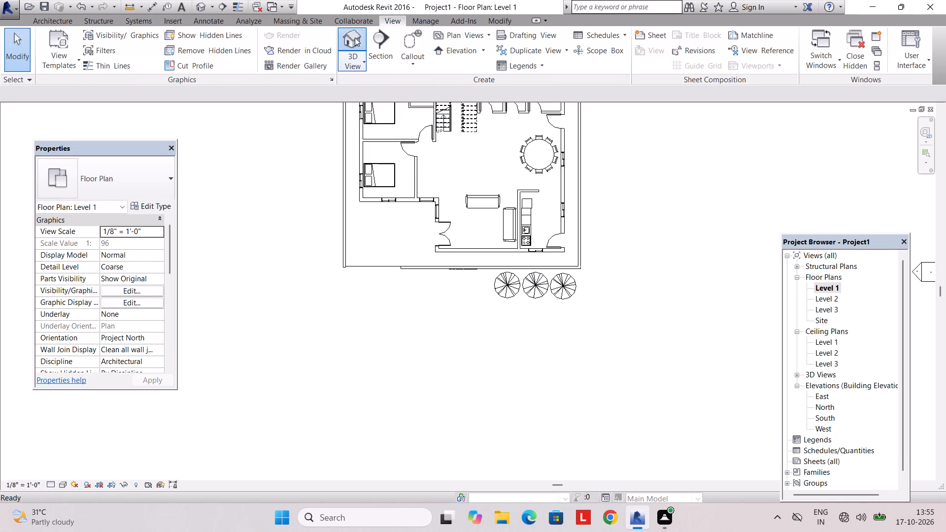
middle_click_drag(414, 263, 406, 346, "shift")
middle_click_drag(412, 350, 419, 250)
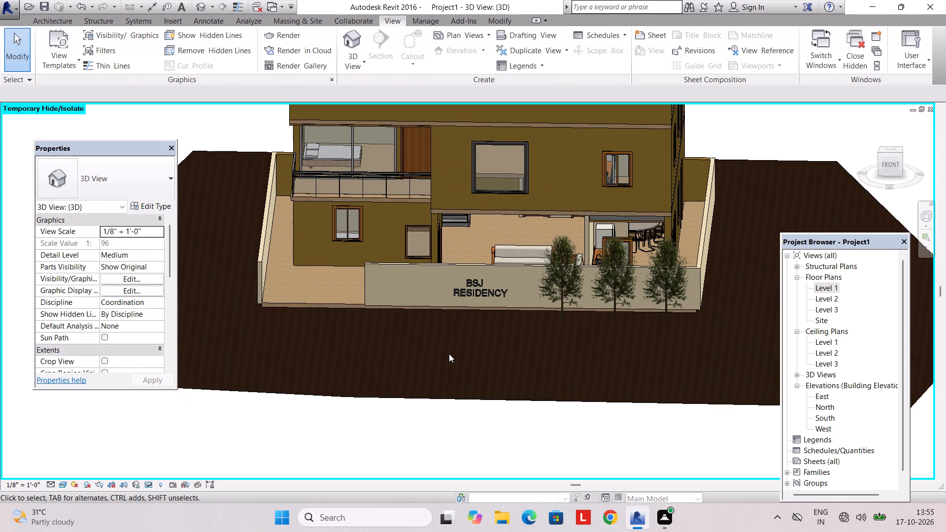
left_click(425, 393)
left_click(378, 396)
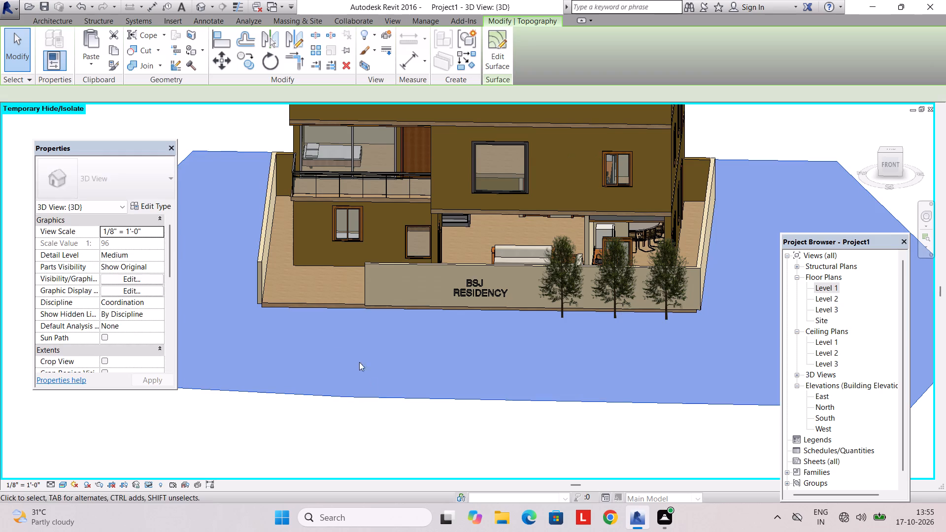
left_click(159, 229)
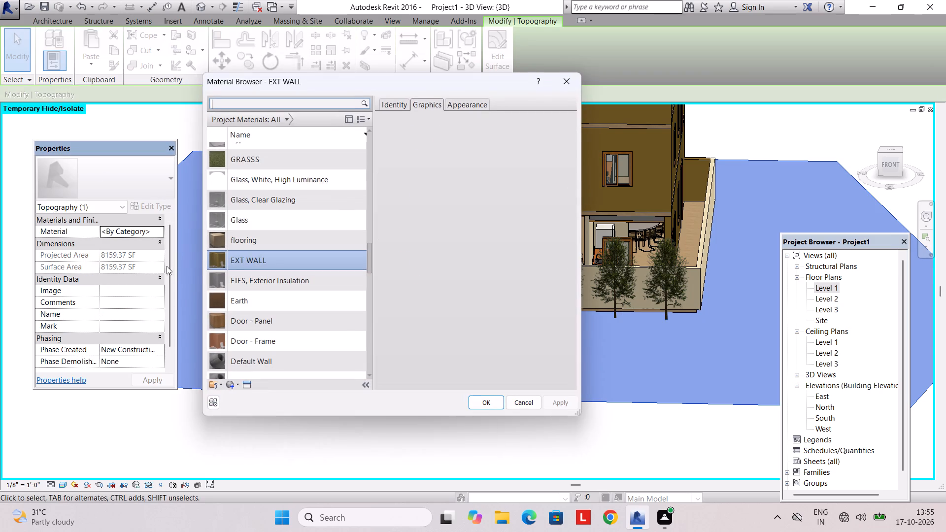
double_click(240, 157)
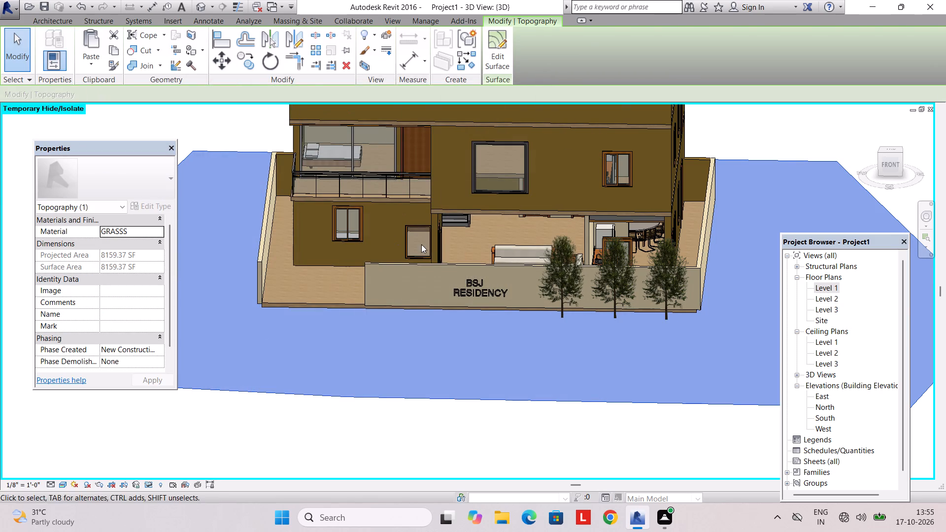
key("Escape")
Place a camera on the Level 1 plan in front of the compound wall, aimed at the house towards the staircase.
double_click(832, 284)
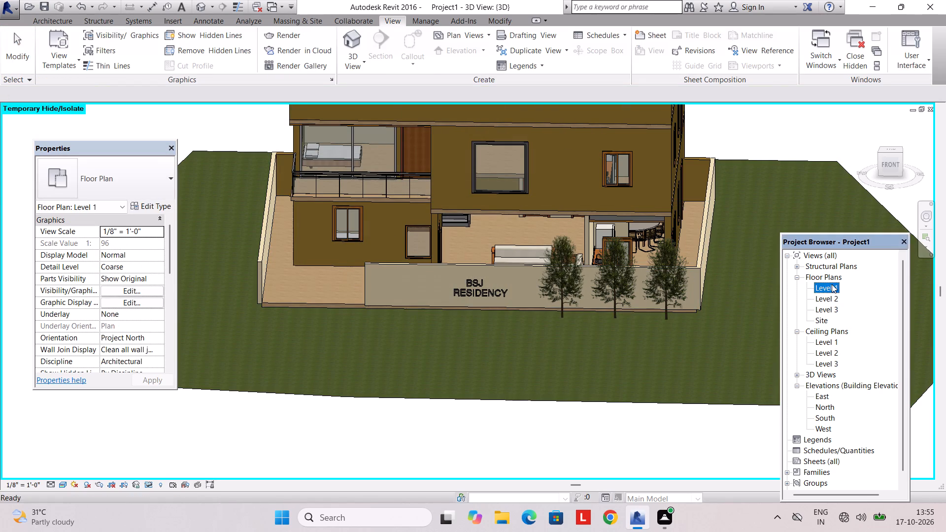
left_click(350, 66)
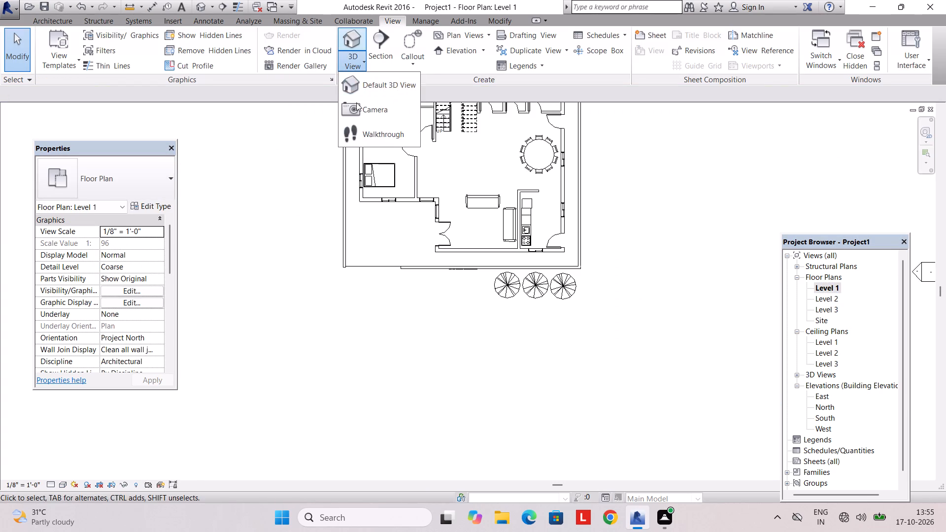
left_click(356, 102)
left_click(464, 409)
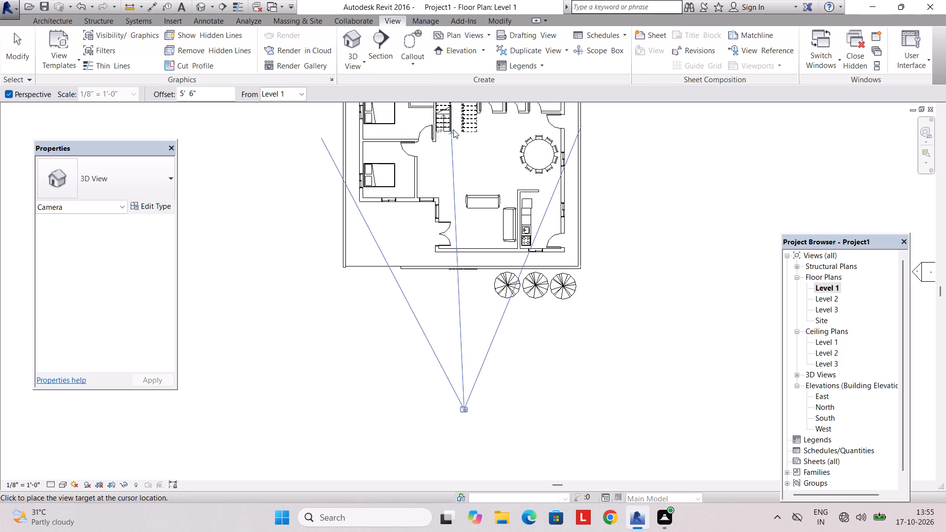
left_click(457, 124)
Enlarge the camera view's crop region upward and to both sides to frame the whole facade, compound wall and three trees.
scroll(476, 301, "down", 5)
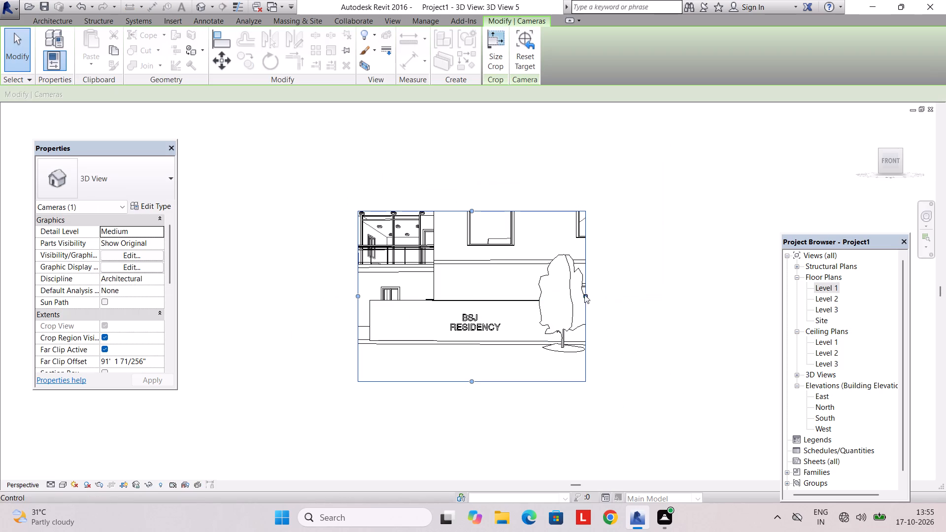
left_click_drag(586, 295, 653, 299)
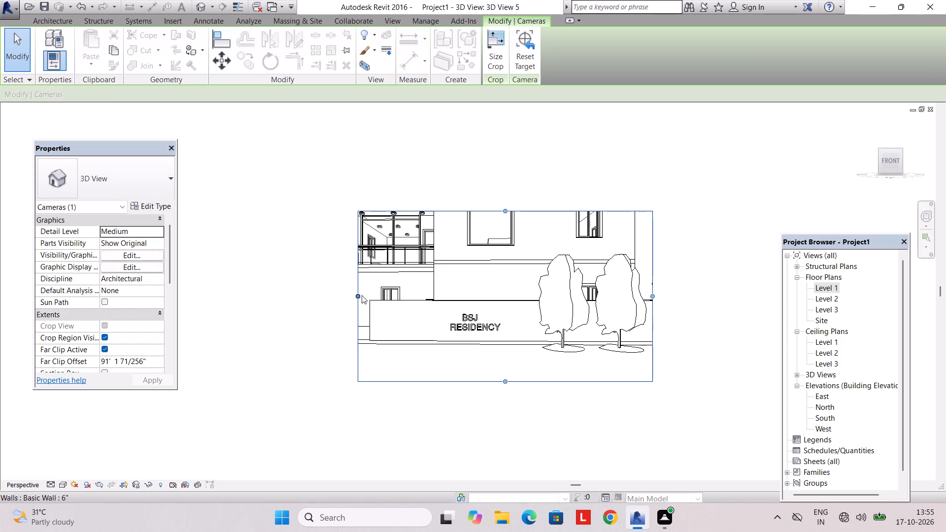
left_click_drag(356, 295, 280, 298)
scroll(369, 299, "down", 2)
middle_click_drag(370, 299, 360, 351)
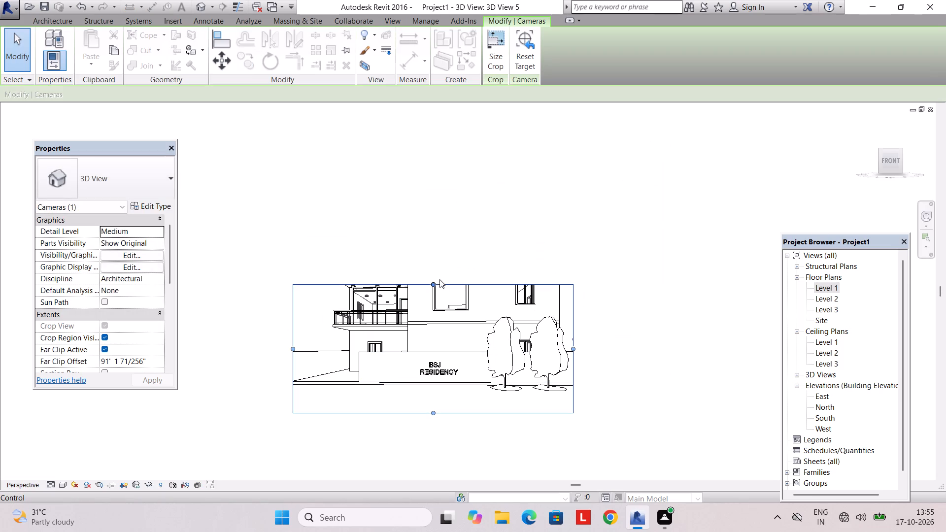
left_click_drag(436, 282, 431, 217)
left_click_drag(572, 315, 586, 319)
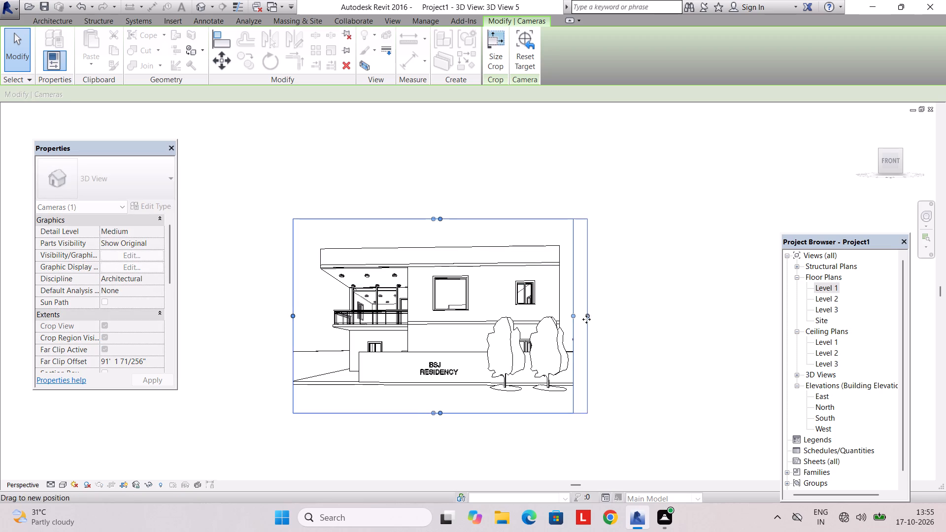
left_click_drag(586, 319, 597, 321)
left_click_drag(598, 314, 620, 318)
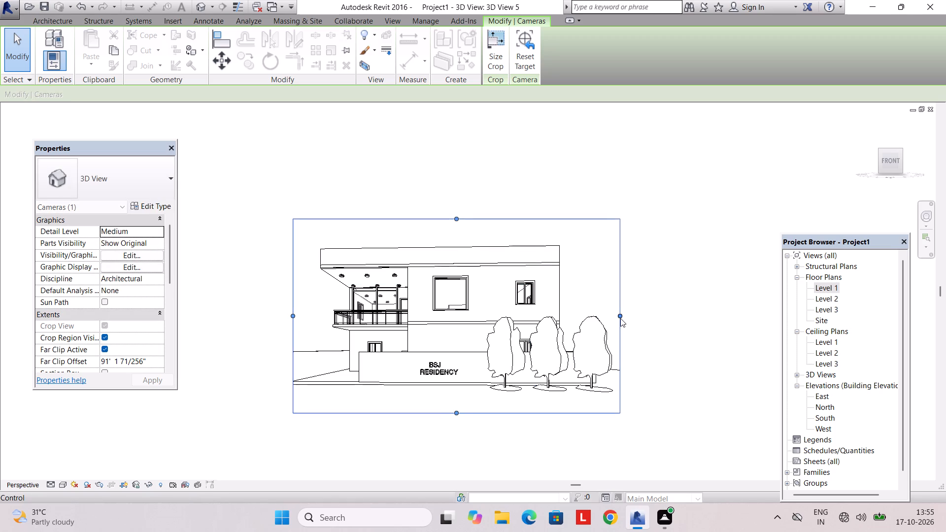
left_click_drag(292, 313, 254, 318)
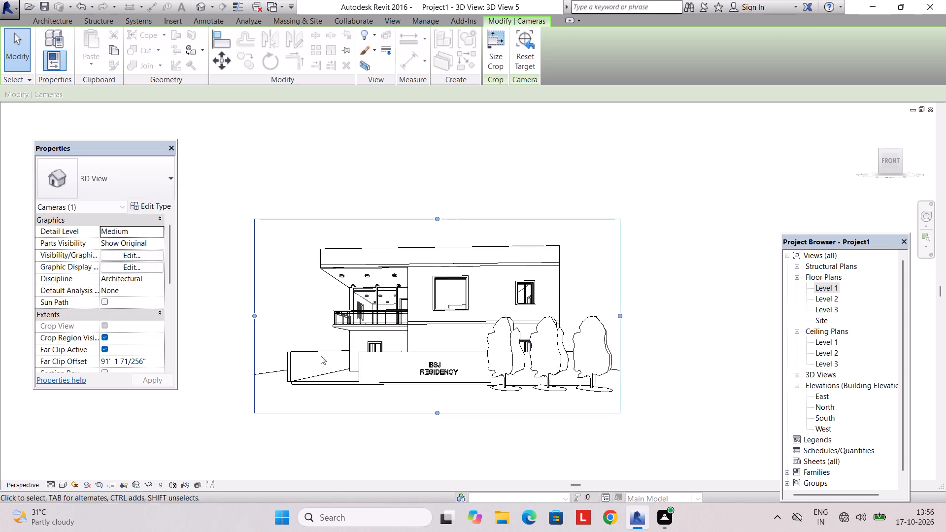
left_click_drag(254, 321, 266, 325)
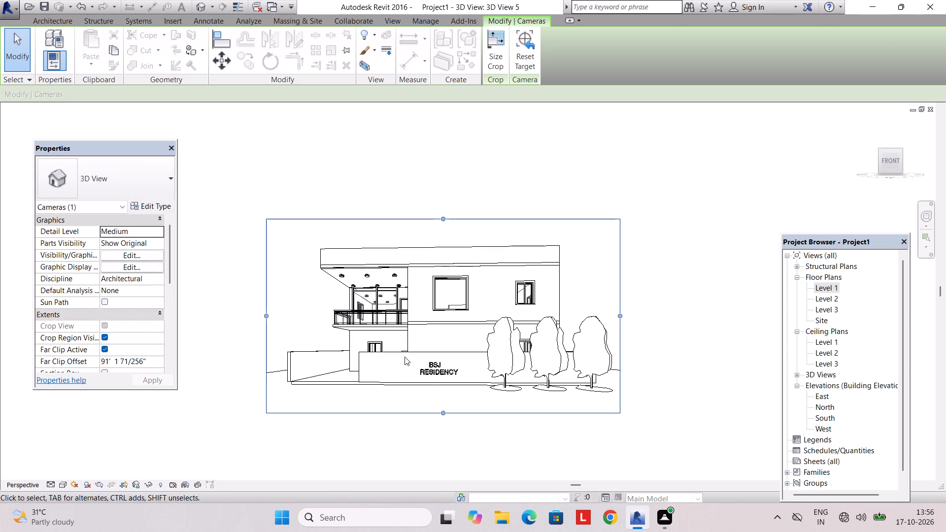
Render the camera view at Medium quality and 150 DPI printer resolution with the Exterior: Sun and Artificial lighting scheme.
scroll(406, 346, "up", 2)
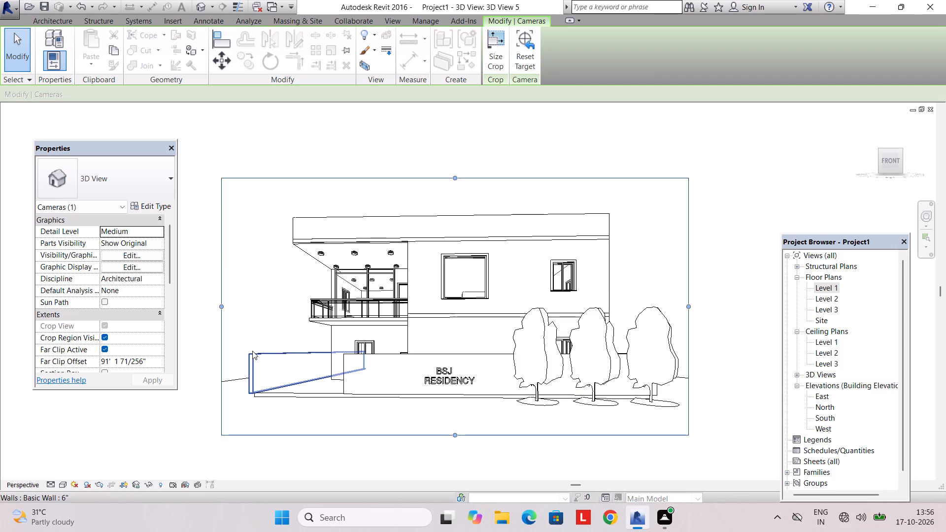
type("RR")
left_click(116, 90)
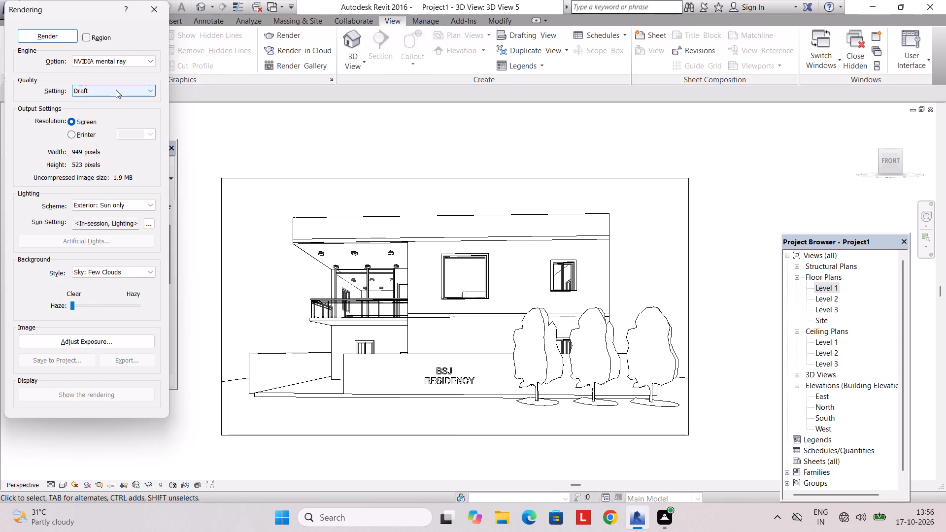
left_click(105, 114)
left_click(77, 132)
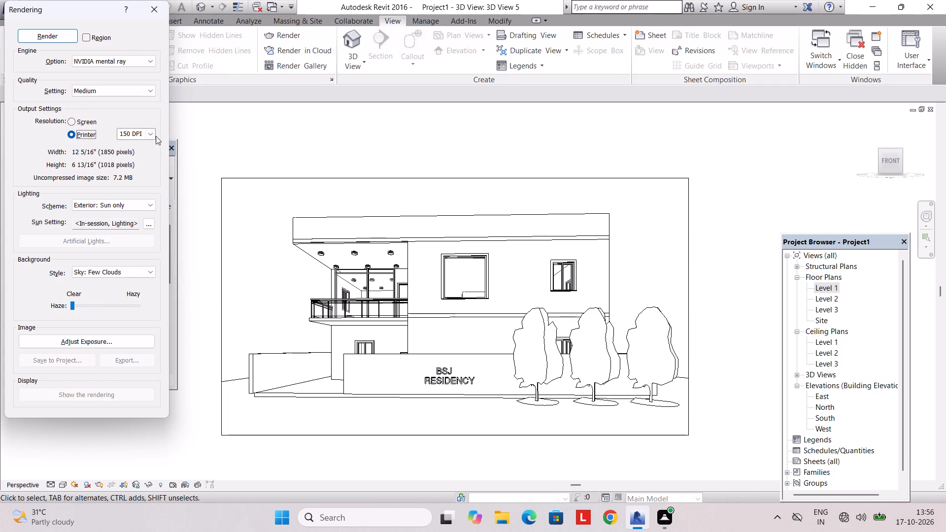
left_click(113, 206)
left_click(111, 219)
left_click(118, 197)
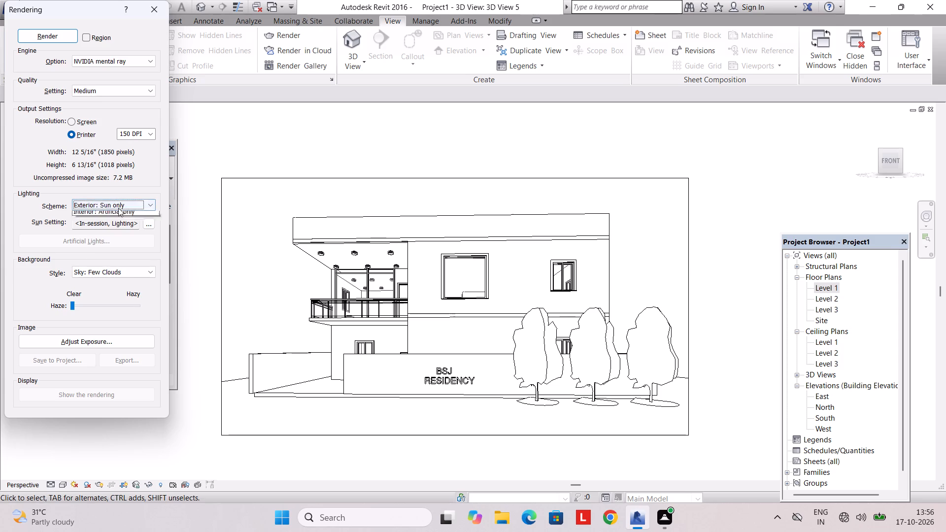
left_click(118, 208)
left_click(121, 220)
left_click(46, 36)
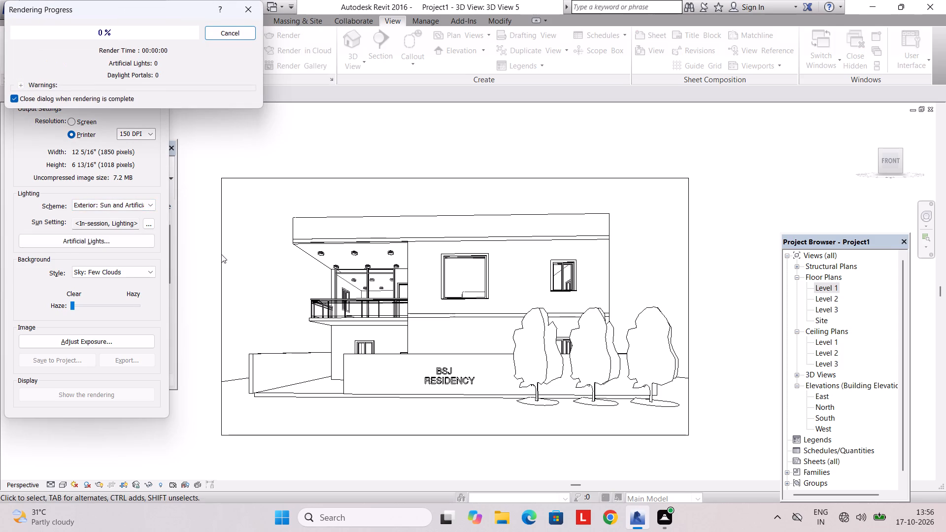
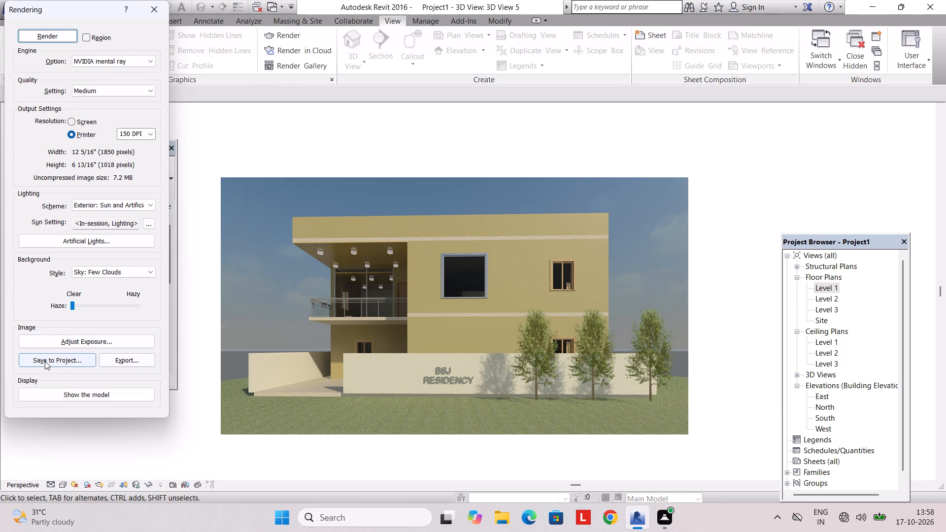
Save the rendered image to the project under the name ELEVATION and close the Rendering dialog.
left_click(45, 361)
type("REN")
key("BackSpace")
key("BackSpace")
key("BackSpace")
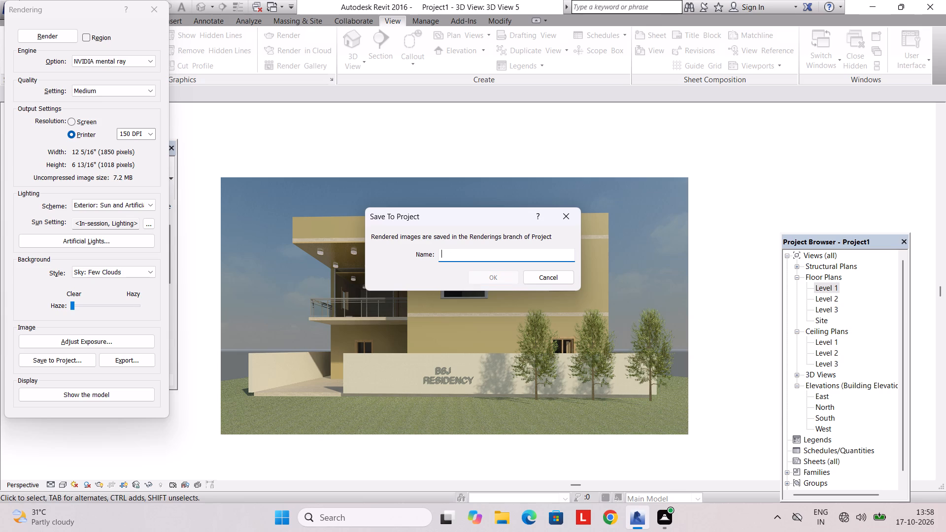
type("ELEVATION")
left_click(477, 264)
left_click(477, 268)
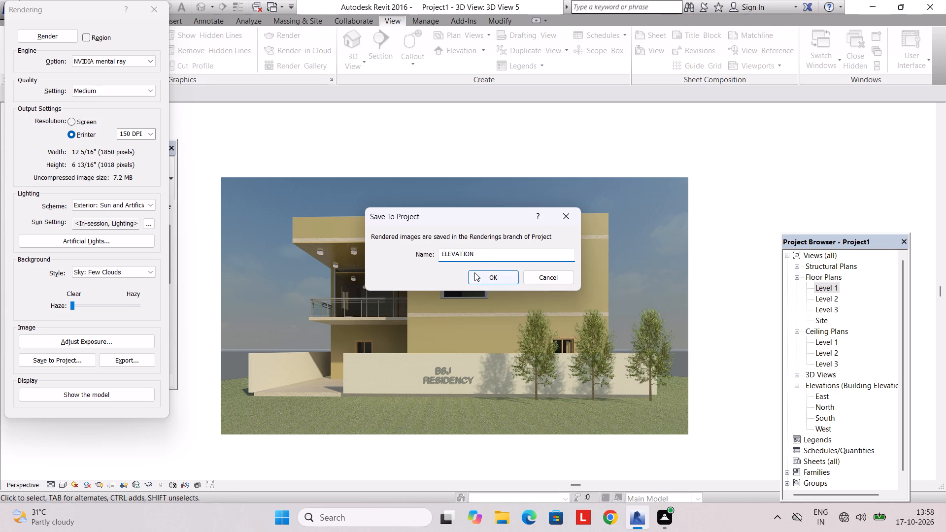
left_click(474, 272)
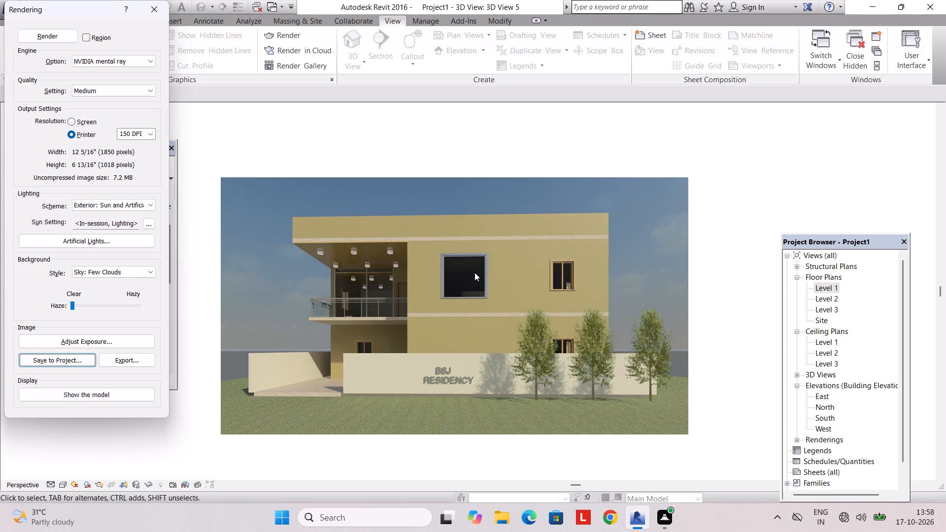
key("ctrl+p")
left_click(151, 9)
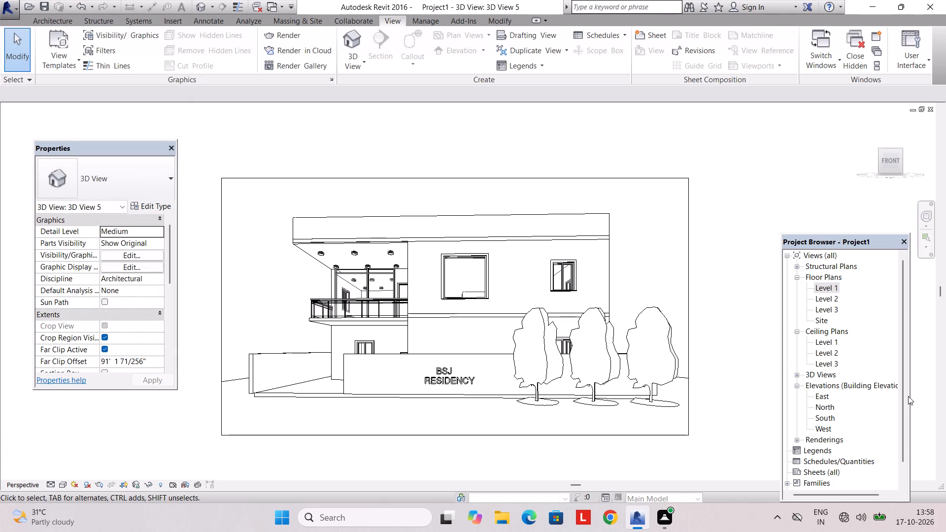
Print the saved ELEVATION rendering's current window with Microsoft Print to PDF as 2BHK LUXURY G+1 ELEVATION.pdf in the FUJI REVIT folder.
double_click(826, 440)
double_click(837, 452)
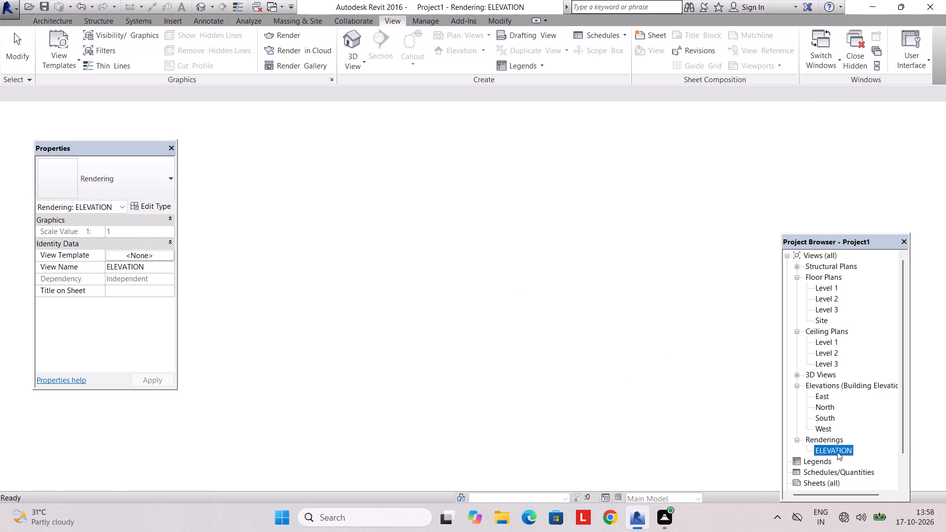
scroll(595, 355, "down", 1)
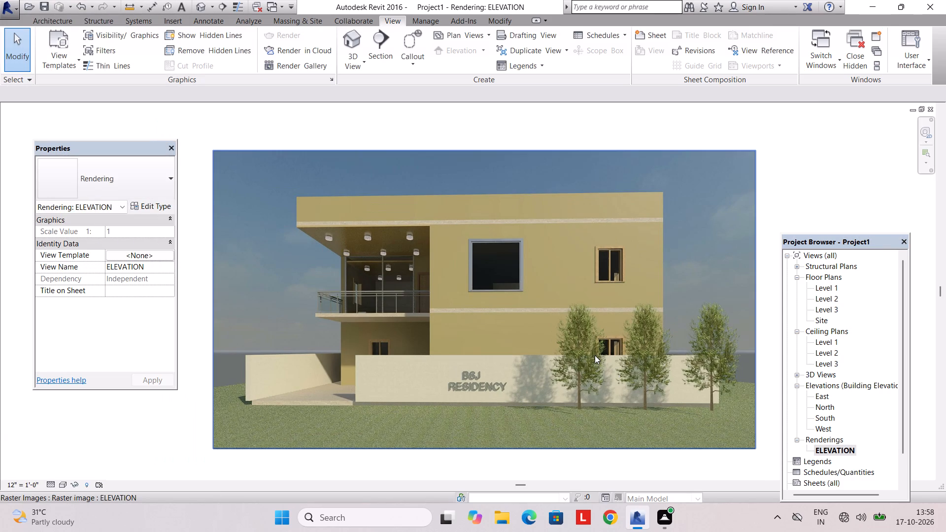
key("ctrl+p")
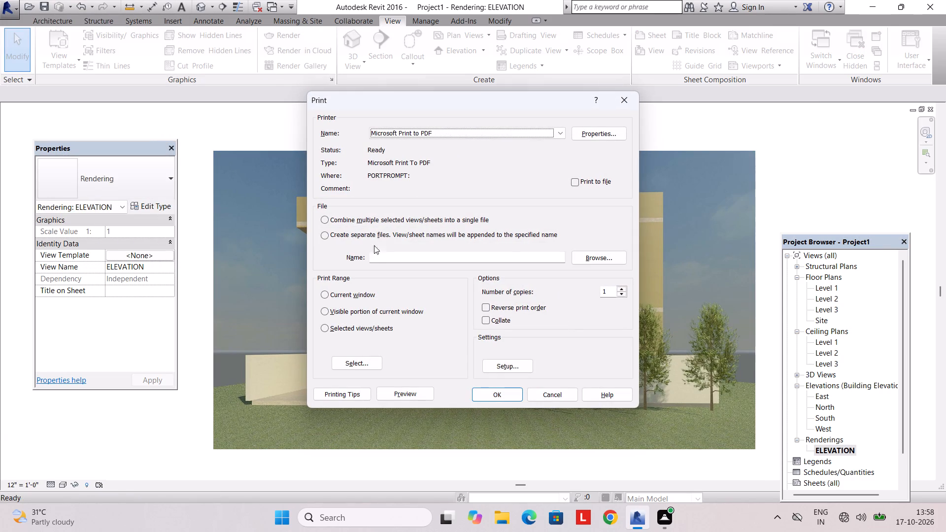
left_click(346, 296)
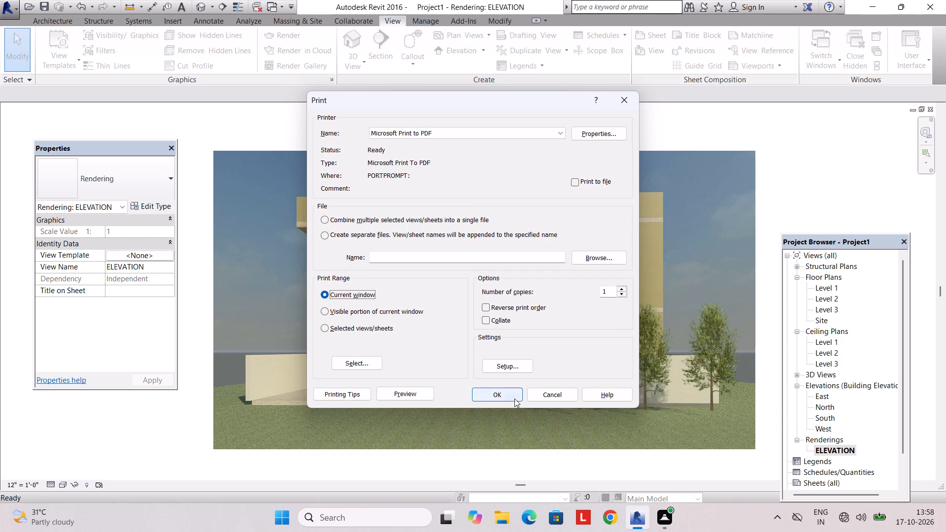
left_click(510, 393)
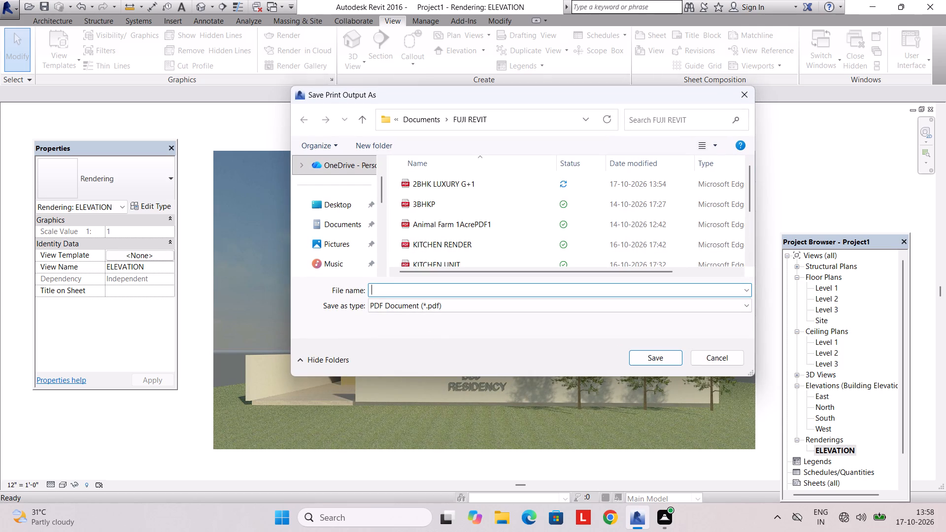
type("2BHK")
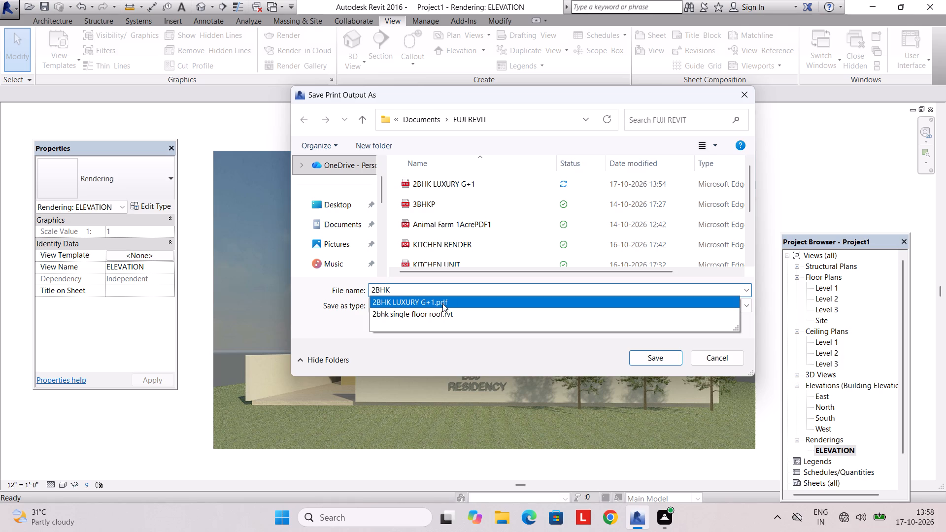
left_click(442, 303)
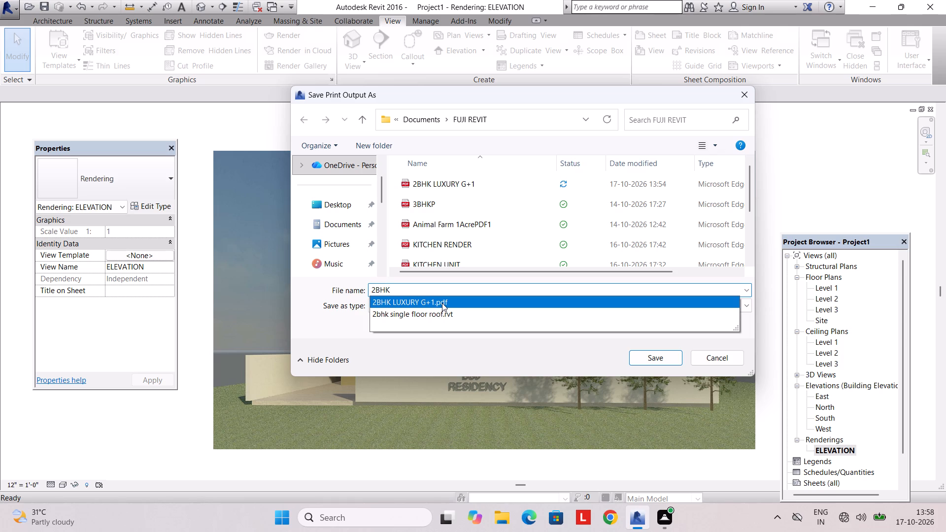
left_click(438, 299)
left_click(434, 292)
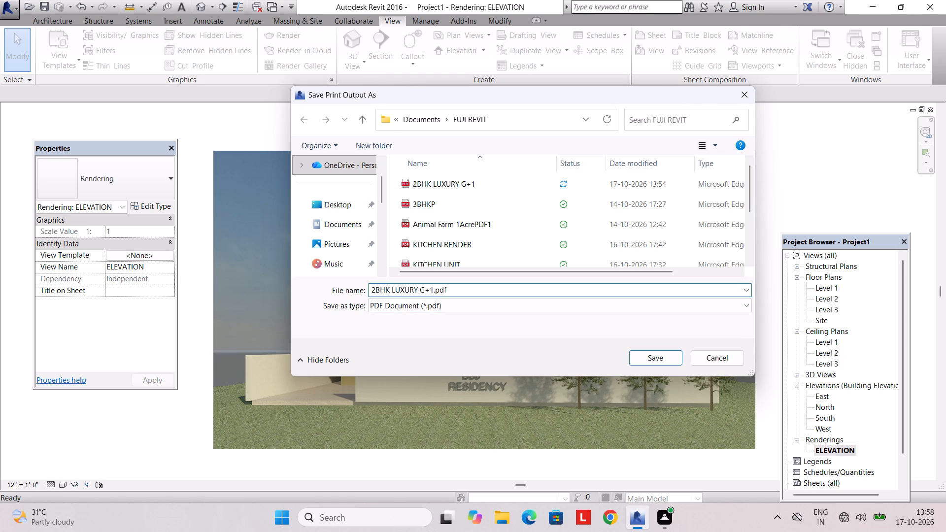
key("space")
type("ELE")
type("VATION")
left_click(652, 355)
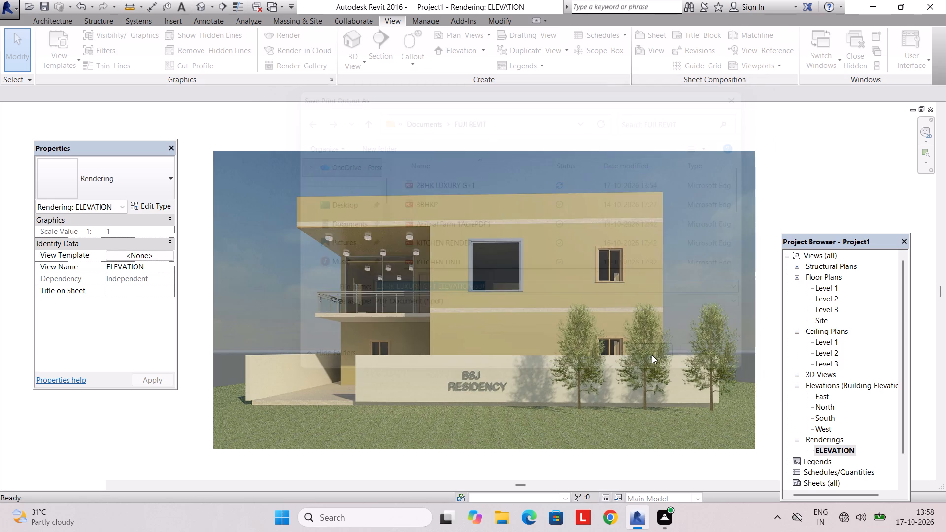
Open the Level 1 floor plan and save the project as 2BHK LUXURY G+1(50'X40') in the FUJI REVIT folder under Documents.
double_click(825, 290)
middle_click_drag(593, 295, 583, 378)
key("ctrl+s")
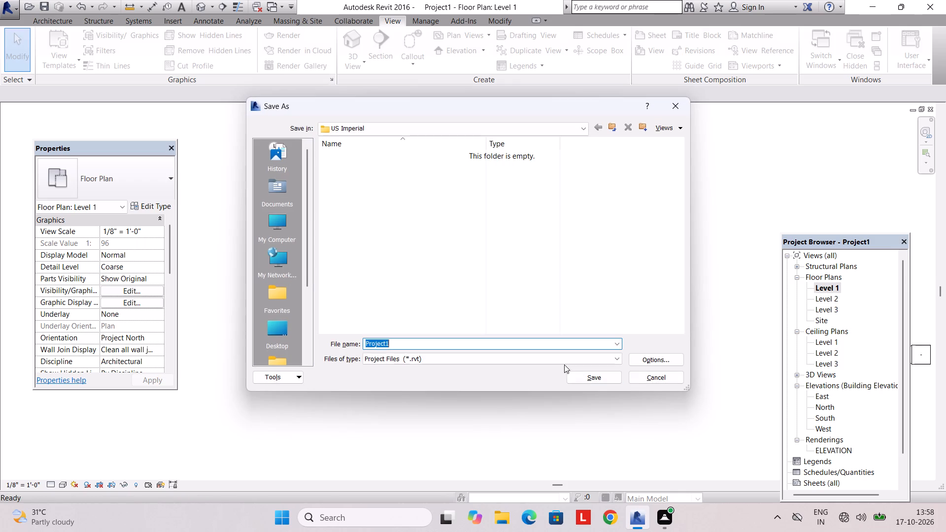
double_click(274, 191)
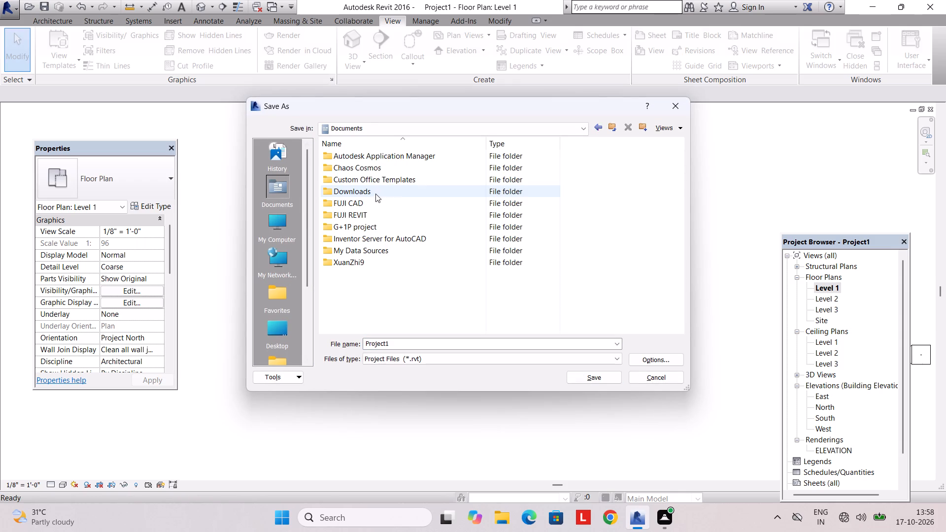
double_click(371, 215)
left_click(405, 340)
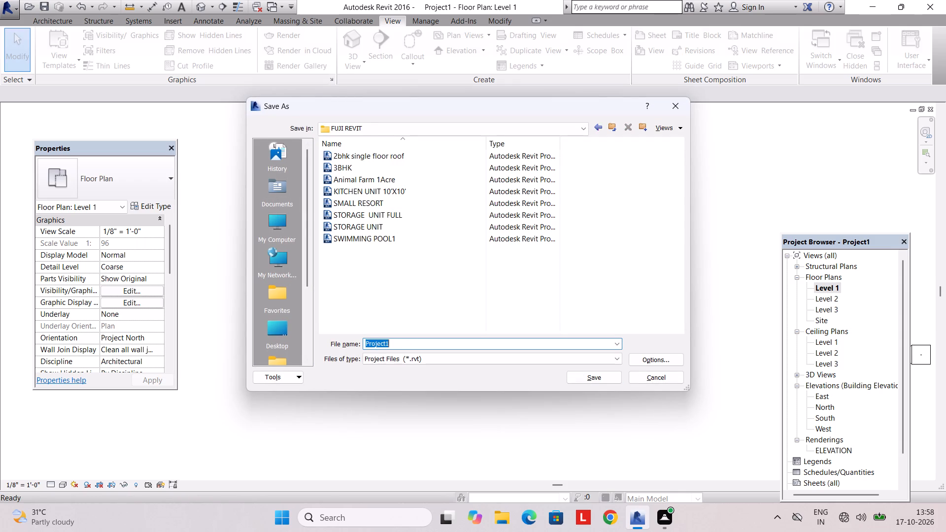
type("2BHK")
left_click(404, 369)
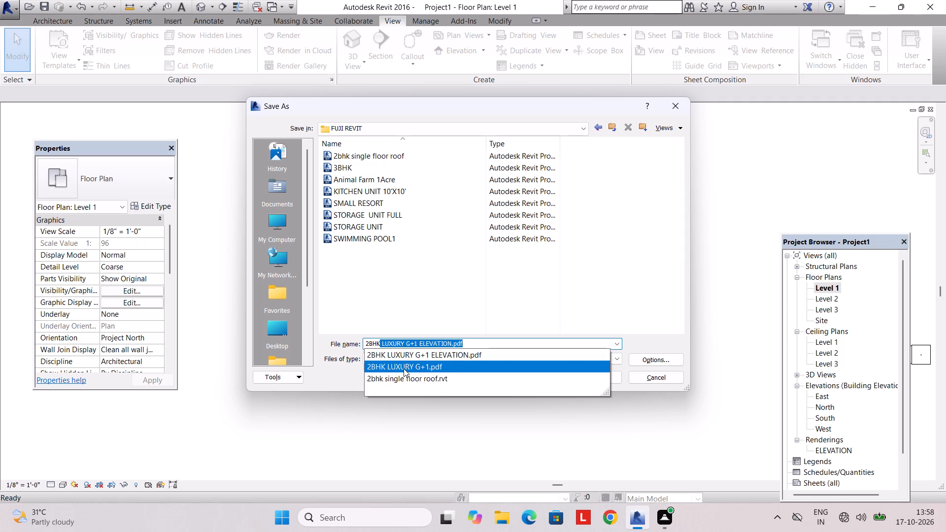
left_click(405, 364)
left_click(410, 339)
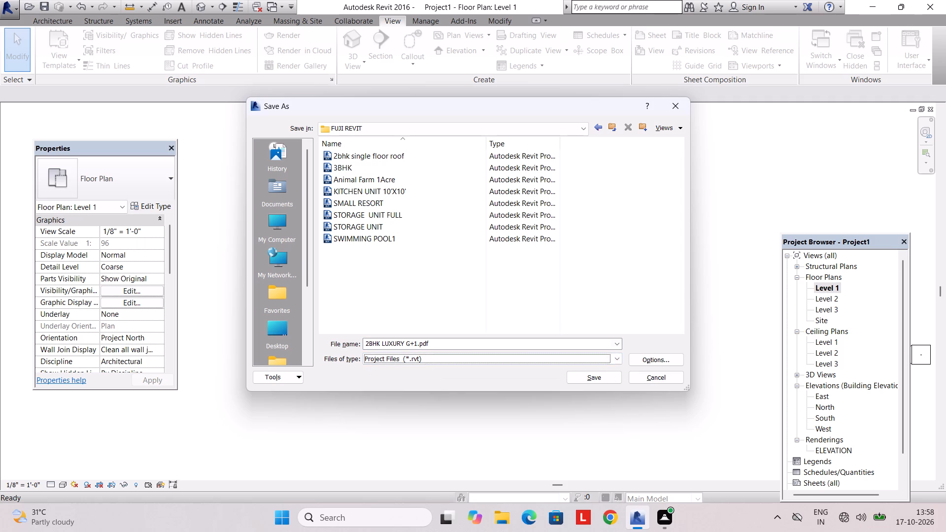
left_click(436, 345)
left_click(436, 345)
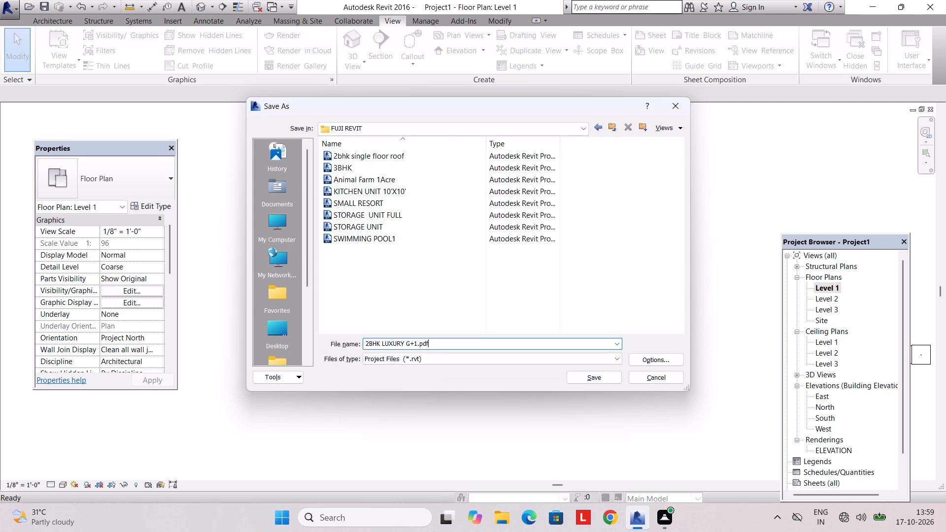
left_click(436, 345)
key("BackSpace")
key("BackSpace")
key("BackSpace")
key("BackSpace")
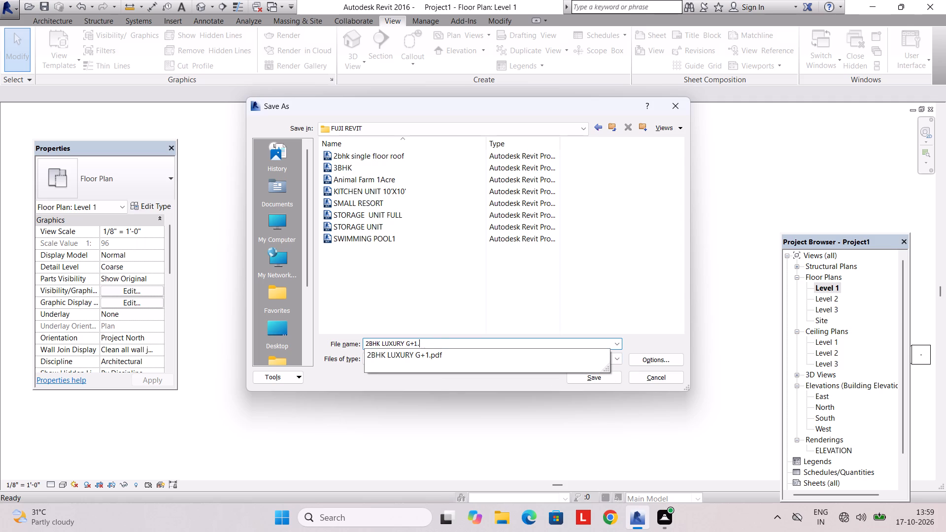
key("BackSpace")
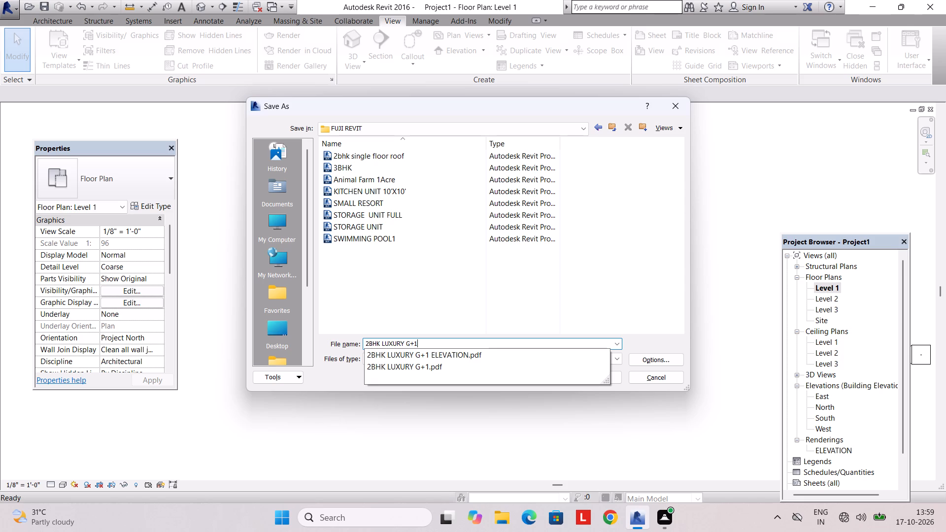
key("shift+parenleft")
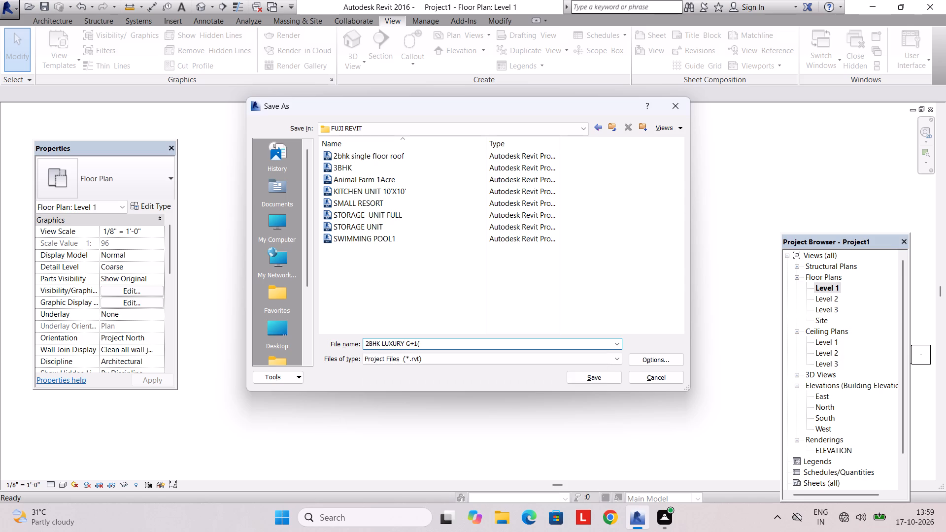
type("50'X40'")
key("shift+parenright")
left_click(573, 374)
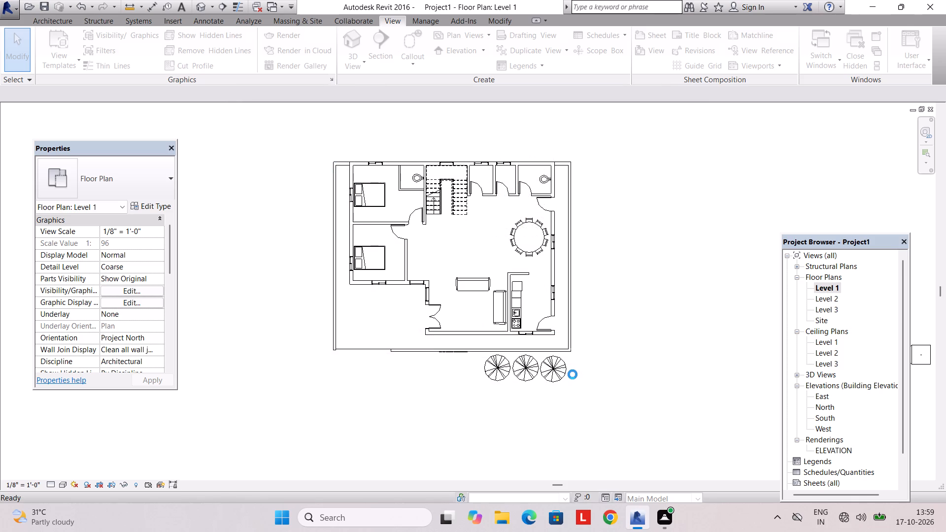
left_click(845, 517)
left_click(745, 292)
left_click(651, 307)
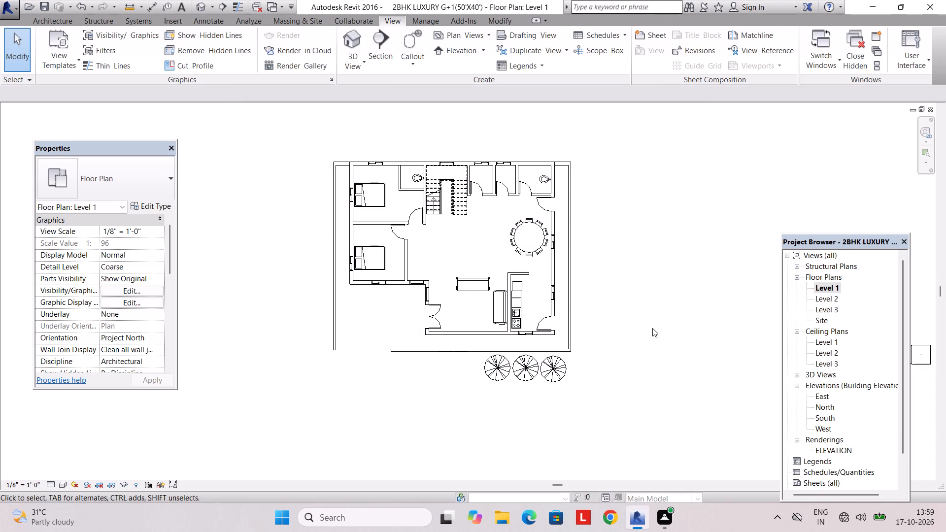